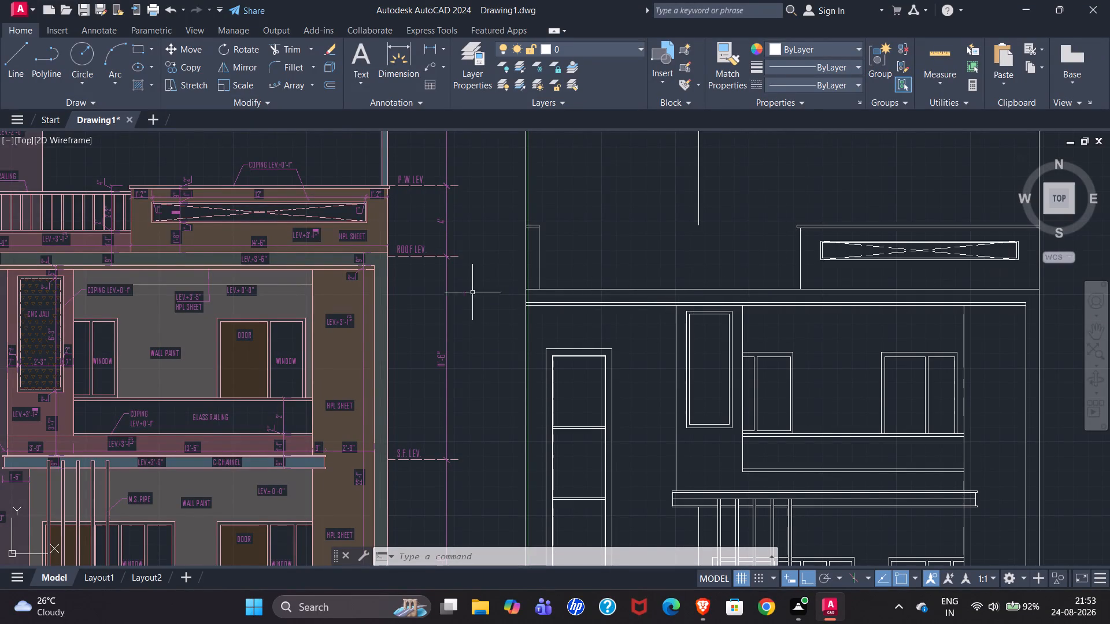
# Erase the short vertical line at the outer end of the roof parapet with the crossed rectangular opening.
pyautogui.scroll(-1, 373, 303)
pyautogui.scroll(2, 819, 284)
pyautogui.click(763, 268)
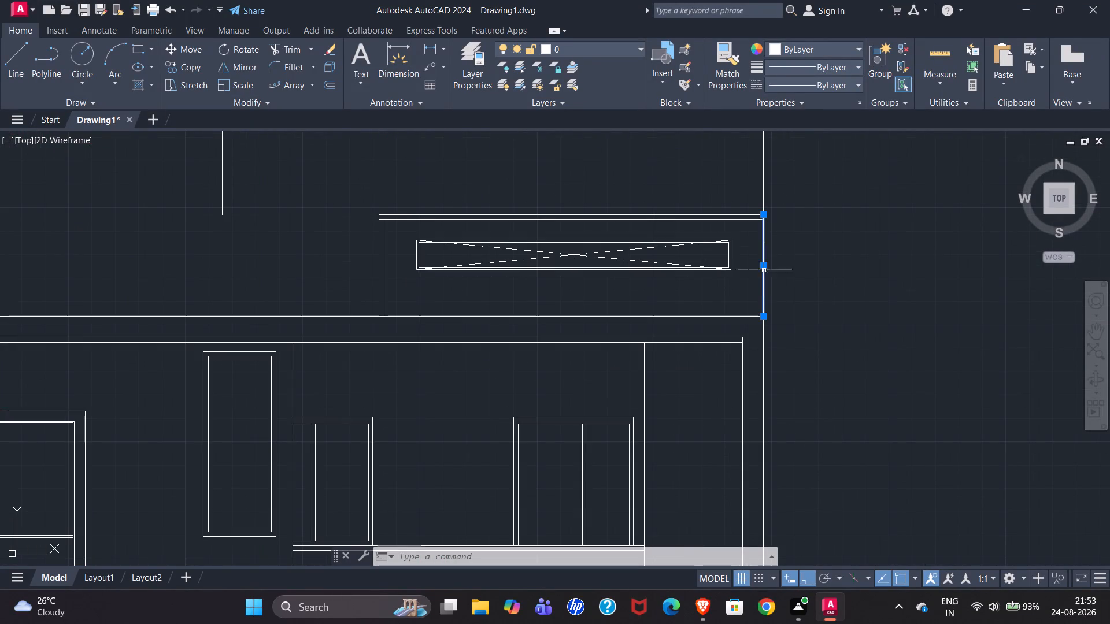
pyautogui.press('Delete')
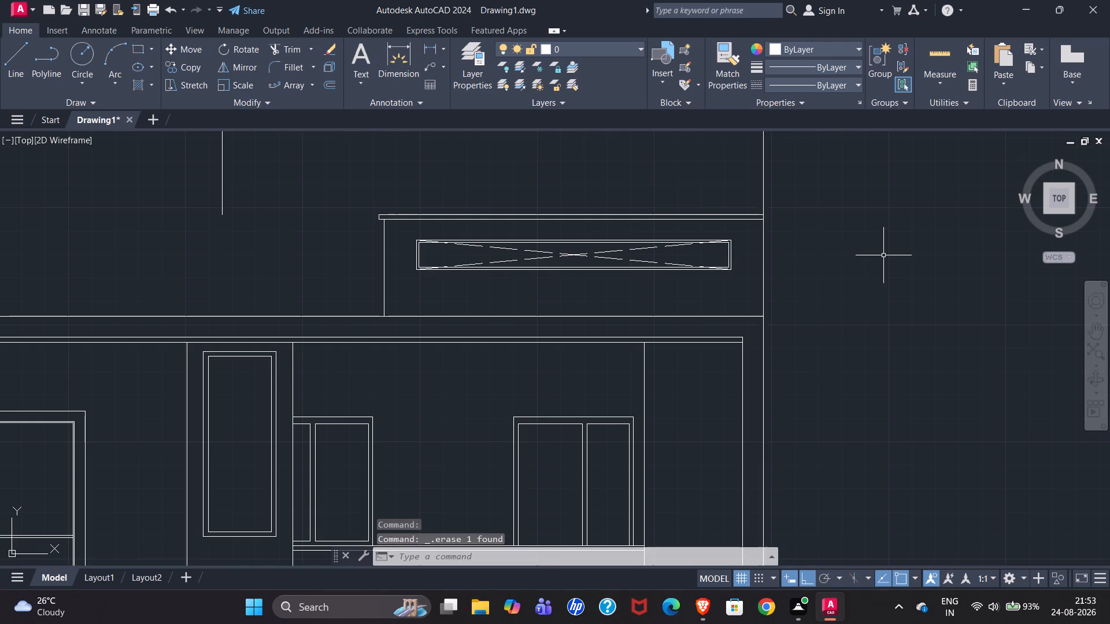
# Draw a horizontal line along the roof level between the bases of the narrow pier and the wide parapet.
pyautogui.scroll(-1, 882, 257)
pyautogui.click(21, 64)
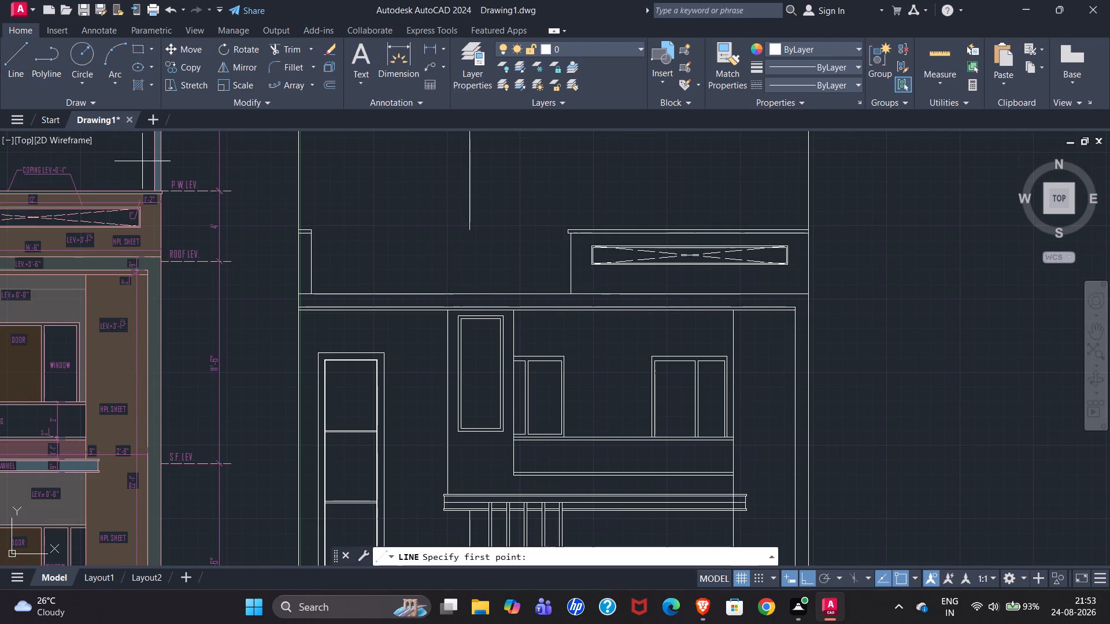
pyautogui.click(307, 290)
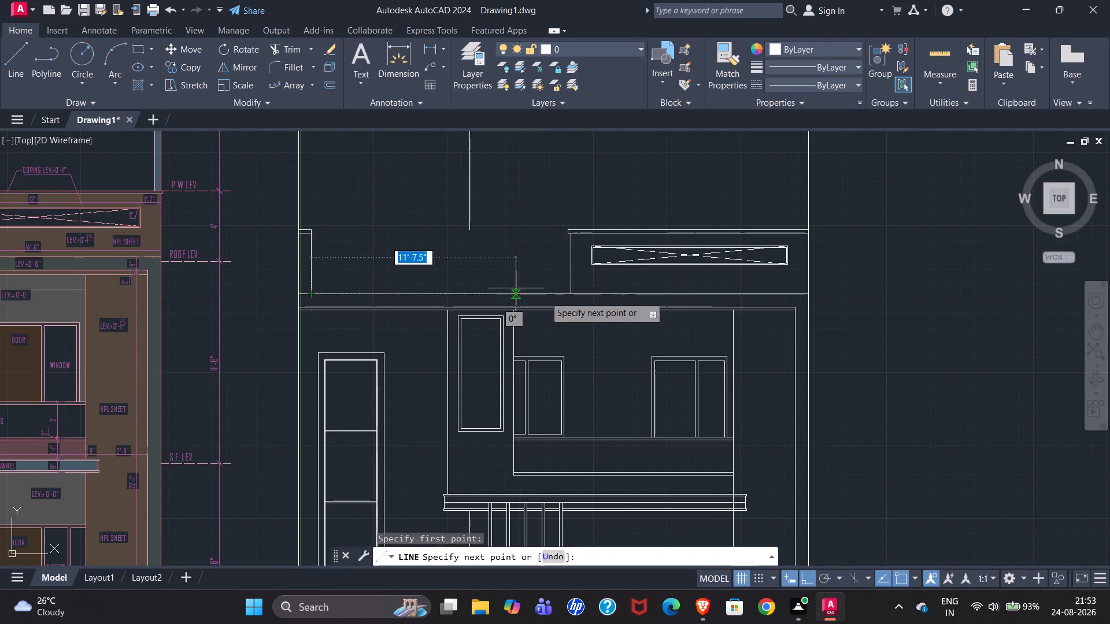
pyautogui.click(569, 290)
pyautogui.press('Escape')
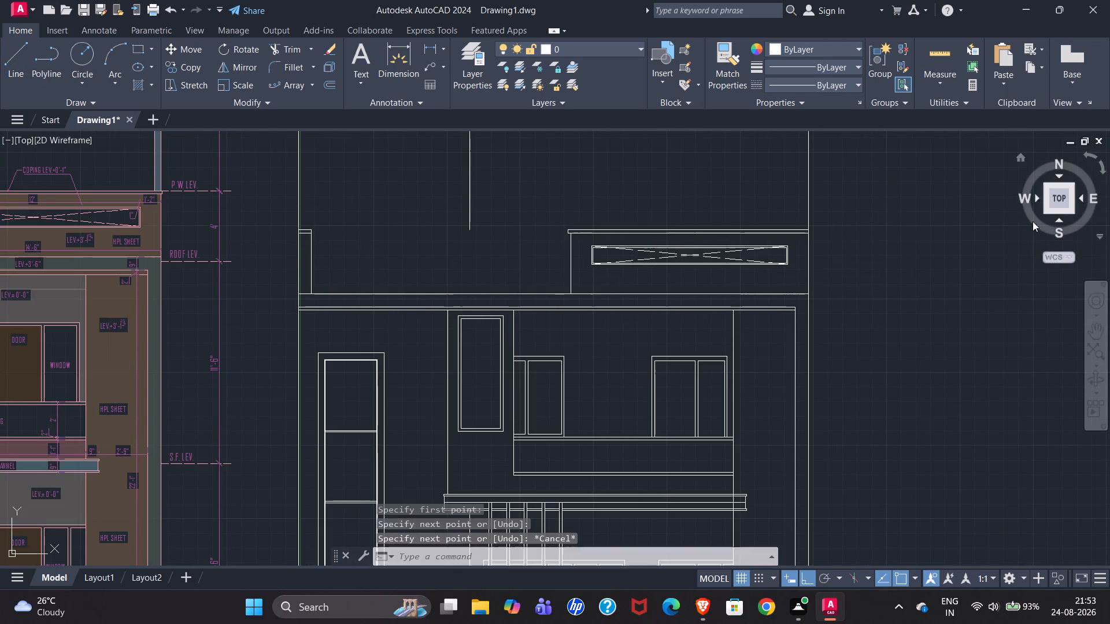
# Offset the new roof-level line upward by 1'1" to mark the top of the low wall.
pyautogui.click(486, 295)
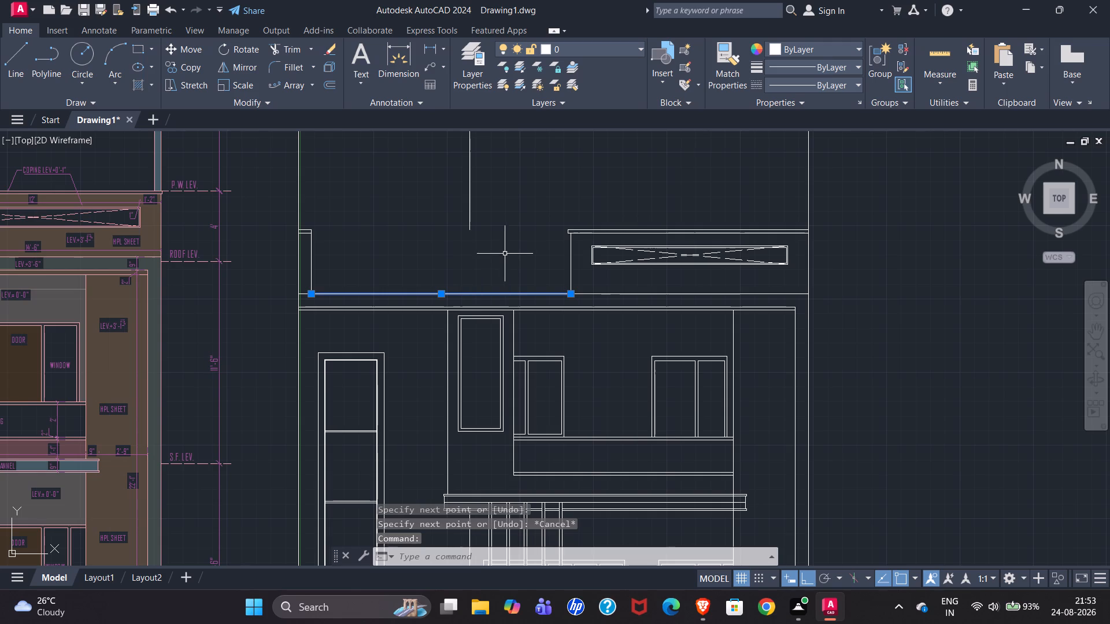
pyautogui.press('o')
pyautogui.press('Return')
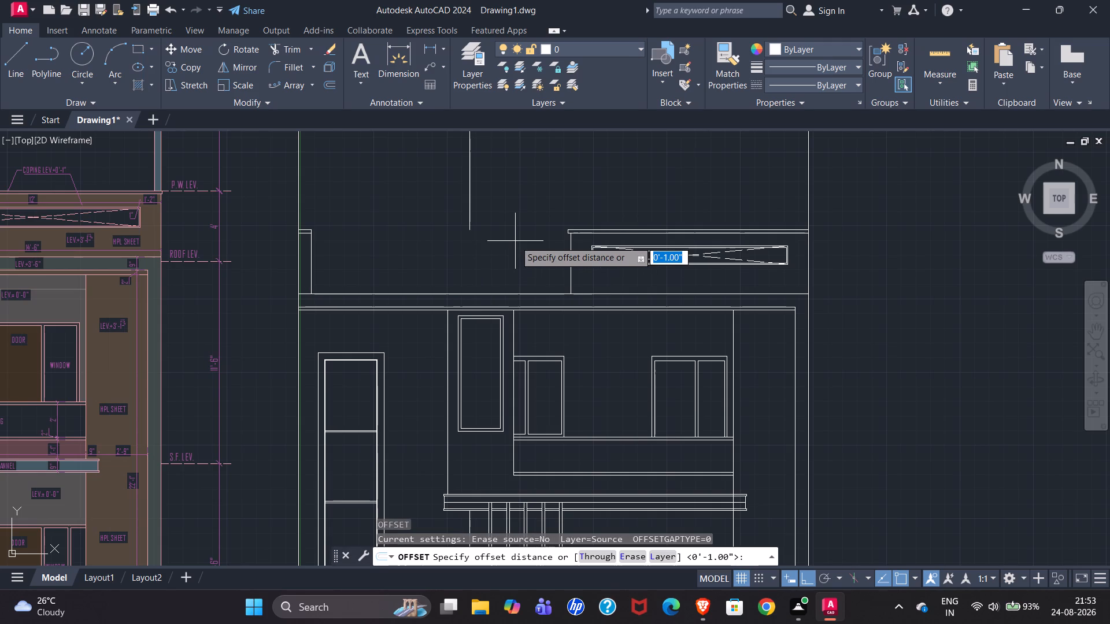
pyautogui.scroll(-2, 574, 267)
pyautogui.scroll(1, 332, 283)
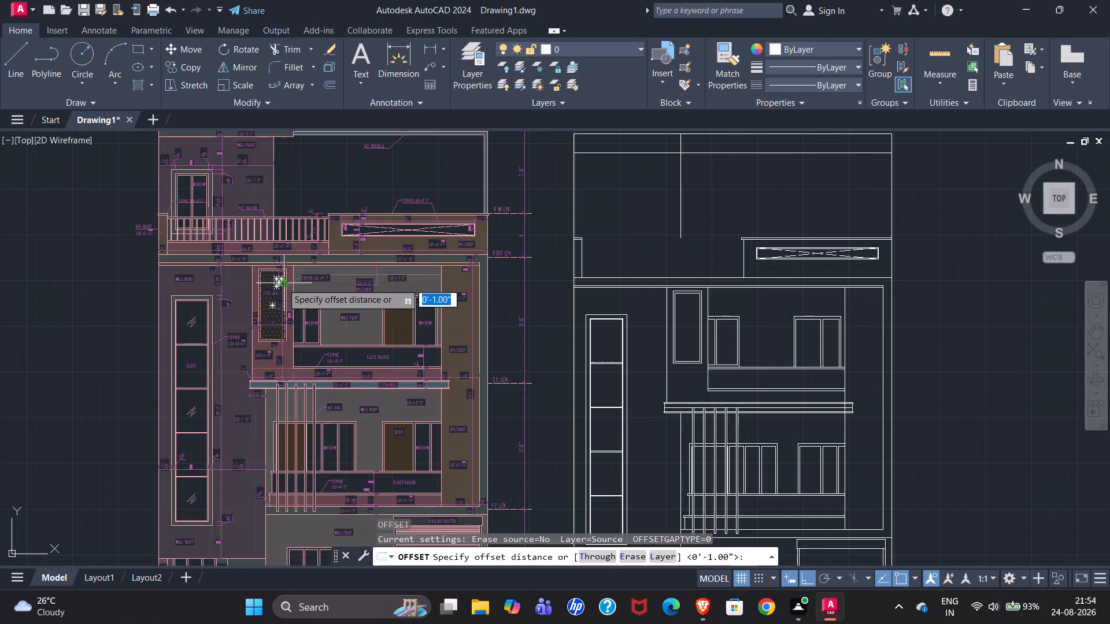
pyautogui.scroll(2, 262, 251)
pyautogui.scroll(-1, 165, 298)
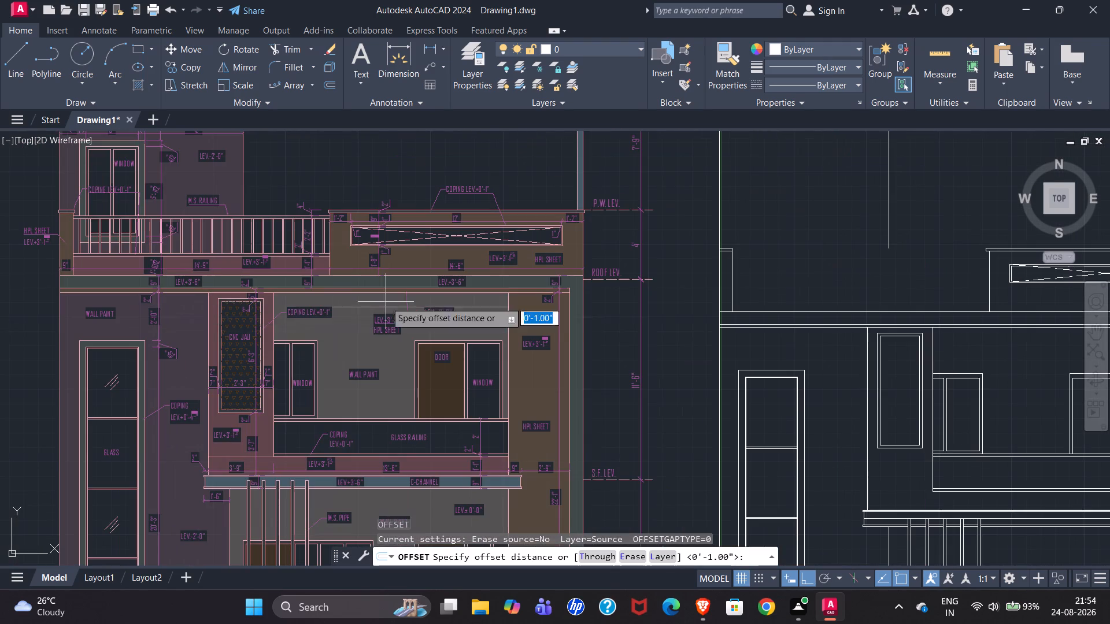
pyautogui.scroll(-1, 321, 290)
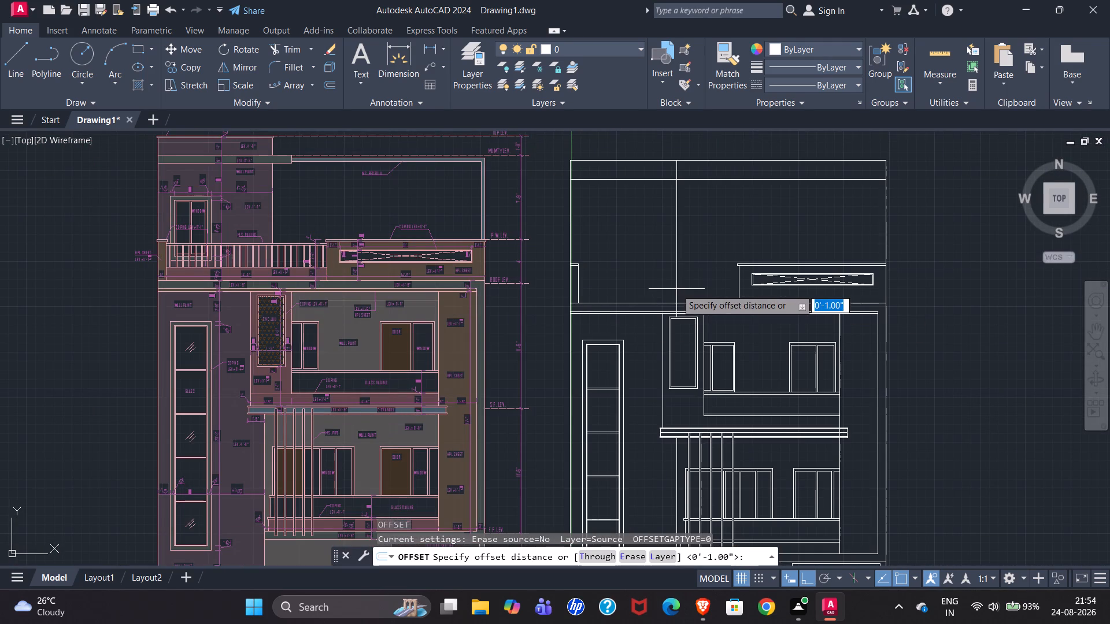
pyautogui.write("1'")
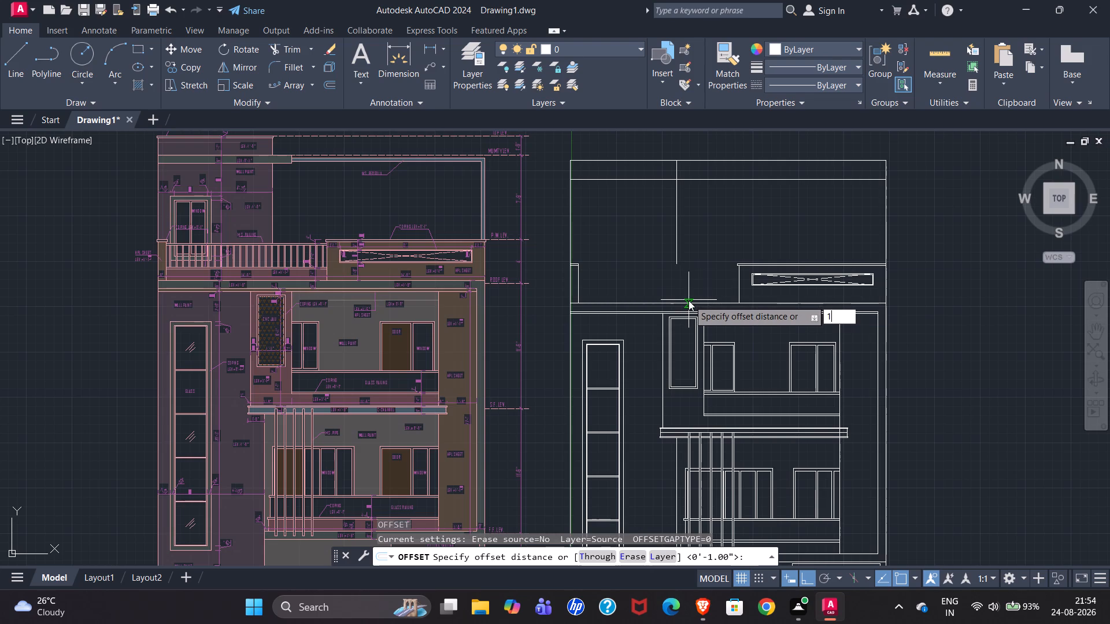
pyautogui.write('1"')
pyautogui.press('Return')
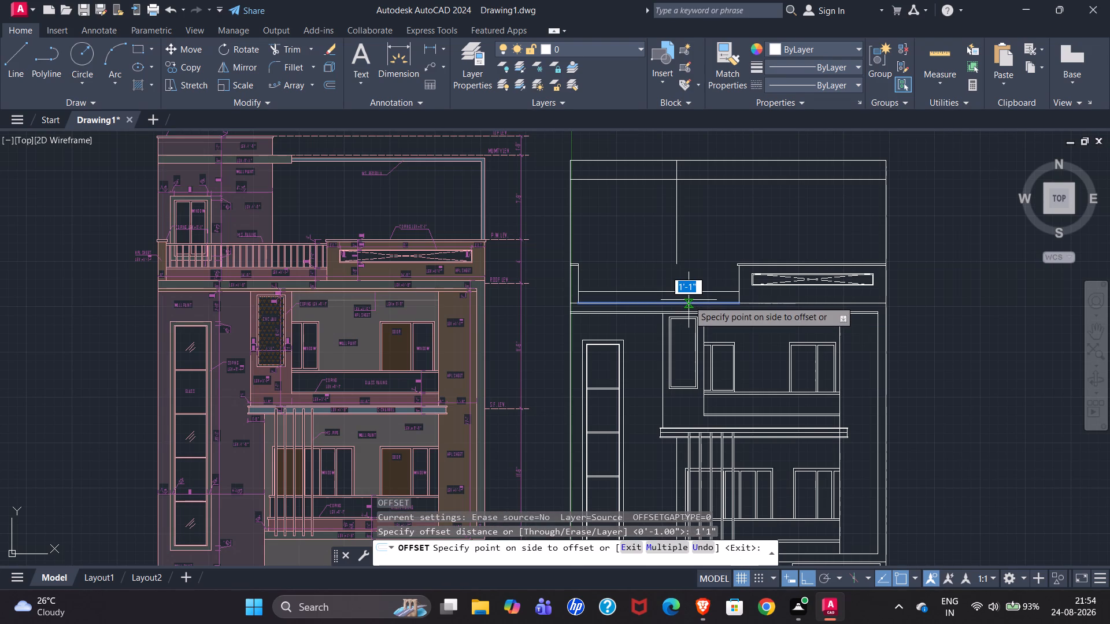
pyautogui.click(693, 275)
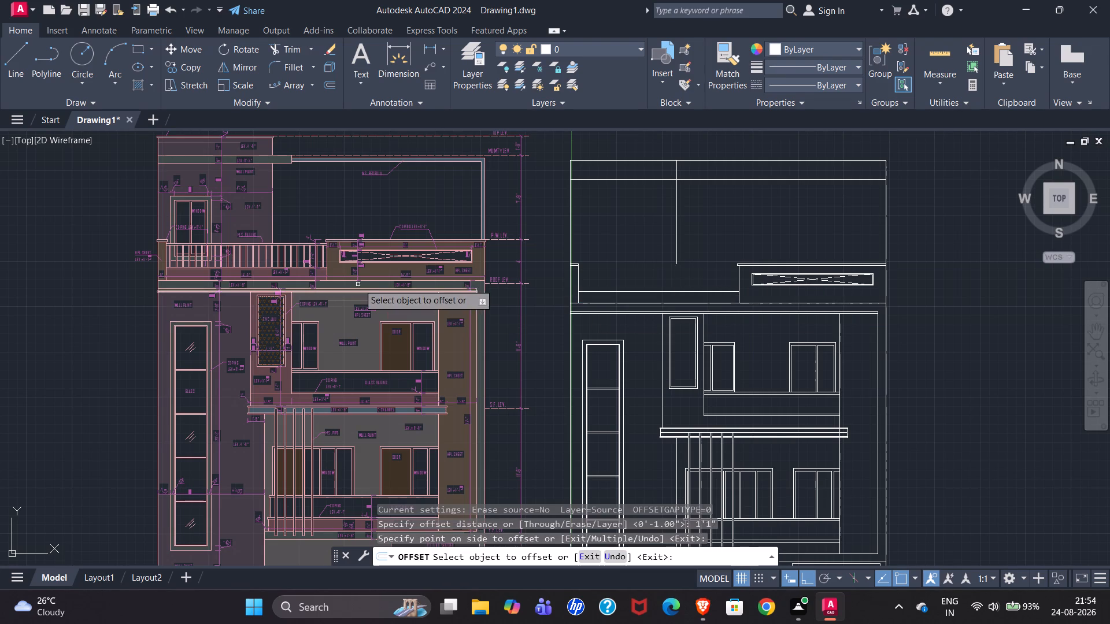
# Offset the low wall's top line upward by 2" to form the railing's bottom rail.
pyautogui.scroll(4, 317, 237)
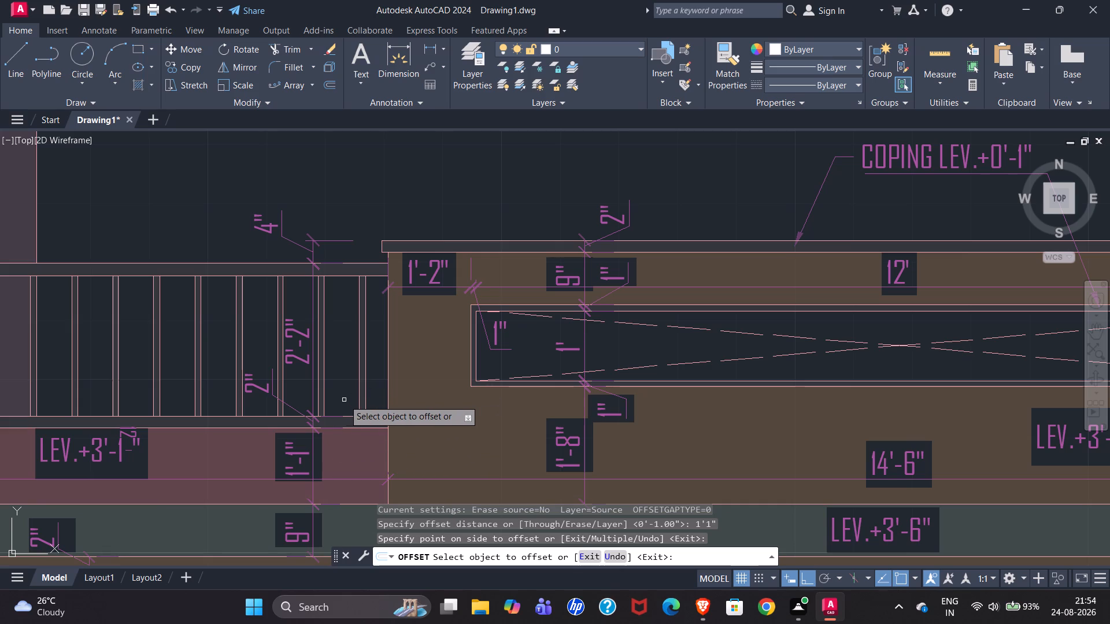
pyautogui.scroll(-2, 140, 394)
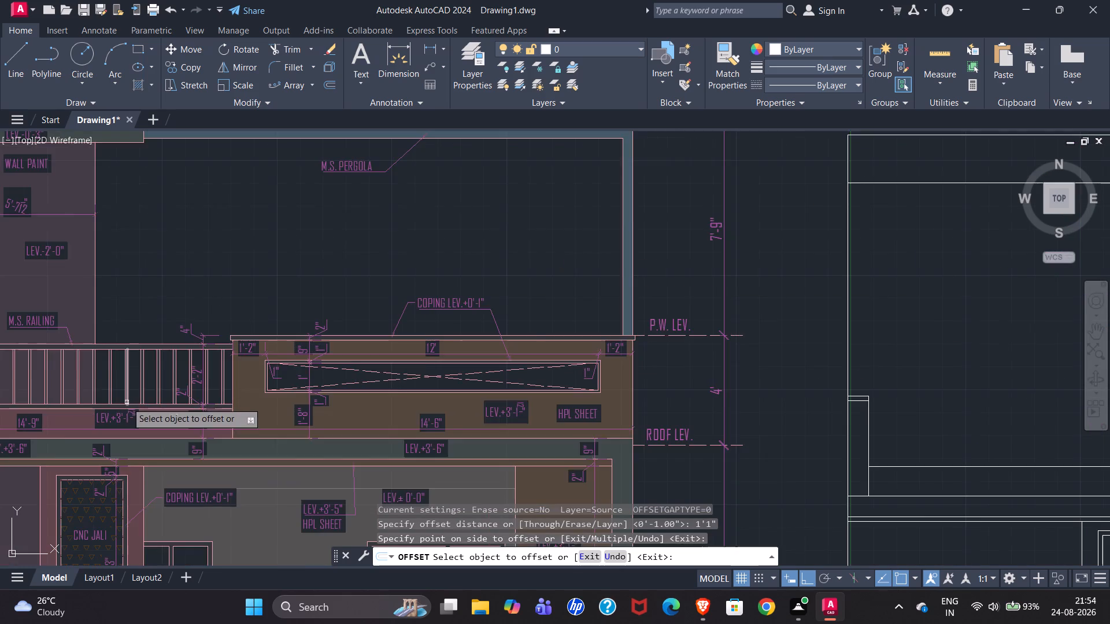
pyautogui.scroll(-1, 127, 402)
pyautogui.scroll(2, 764, 466)
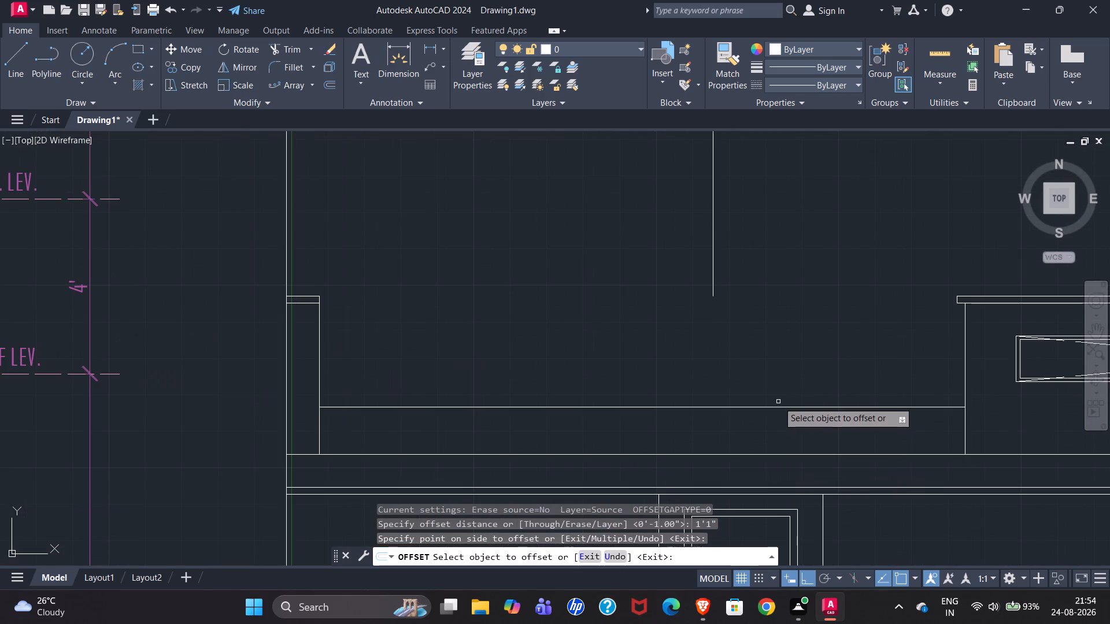
pyautogui.click(778, 407)
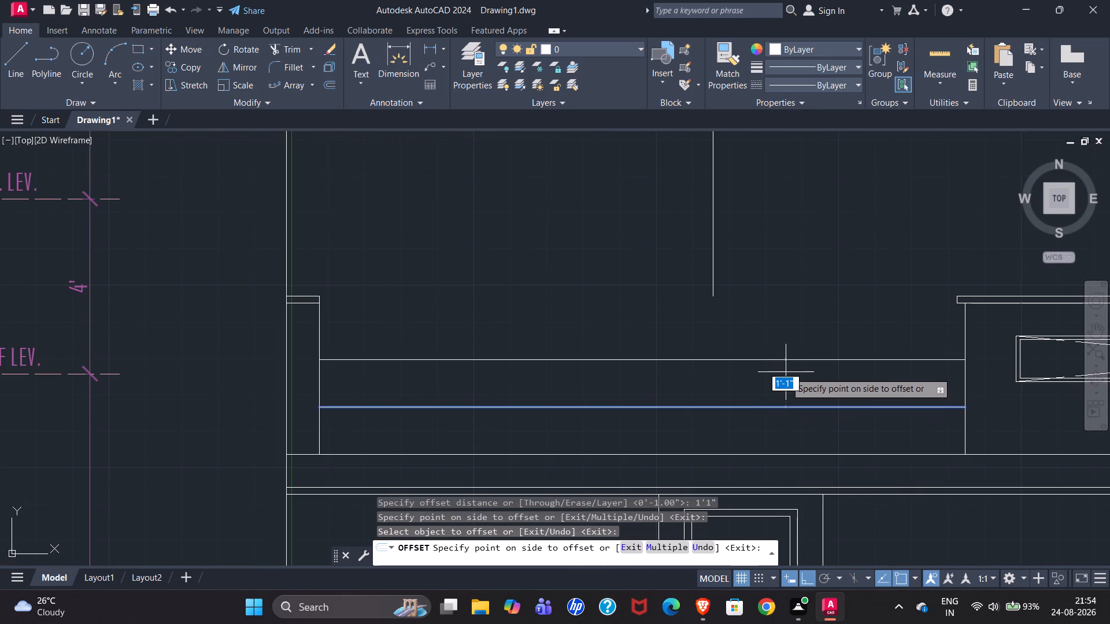
pyautogui.write('2"')
pyautogui.press('Return')
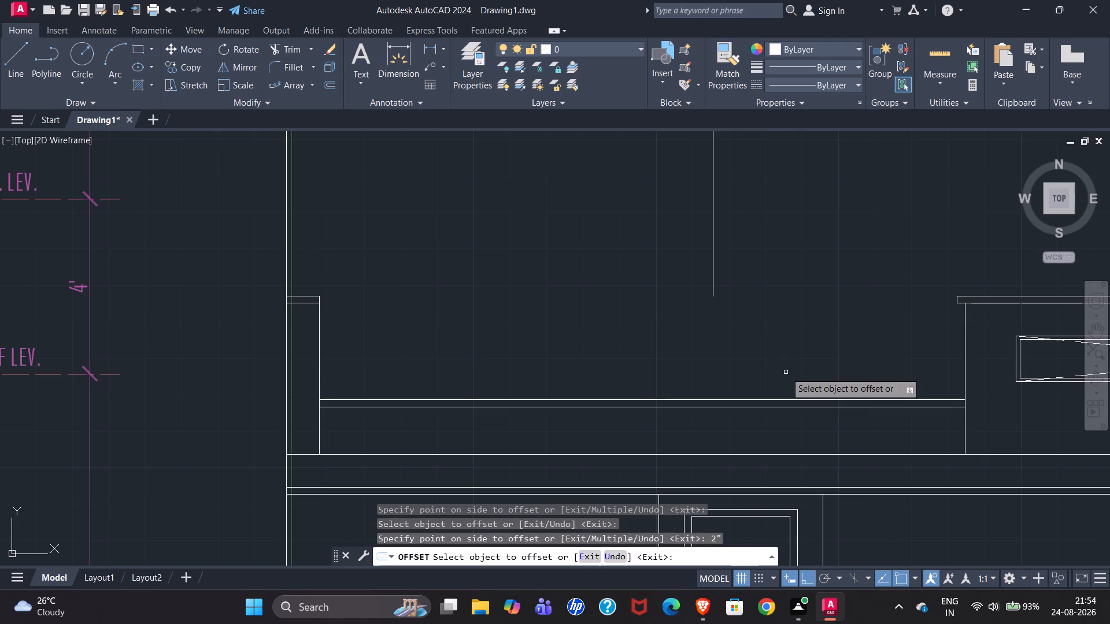
# Offset the upper line of the bottom rail upward by 2' for the underside of the top rail.
pyautogui.scroll(-2, 825, 399)
pyautogui.scroll(3, 238, 390)
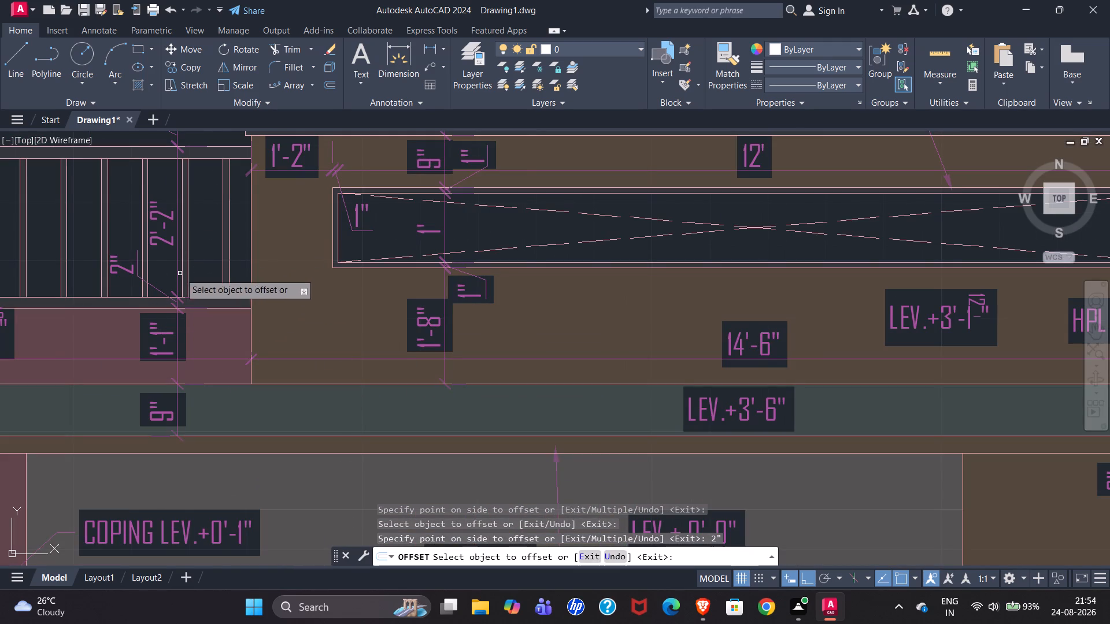
pyautogui.scroll(-1, 128, 278)
pyautogui.scroll(2, 147, 194)
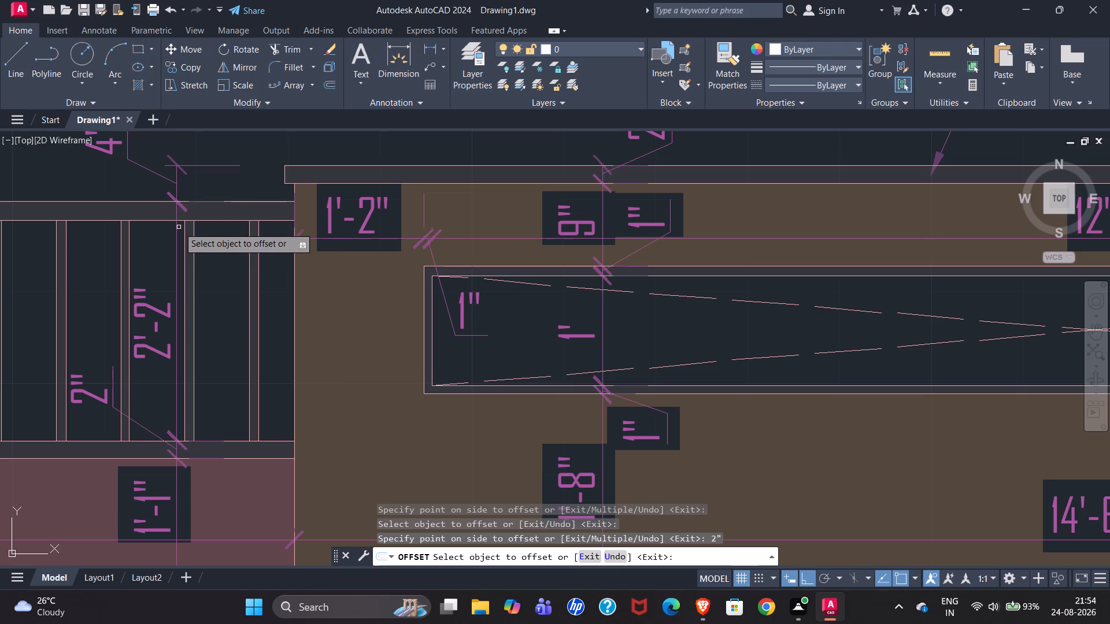
pyautogui.scroll(-2, 157, 223)
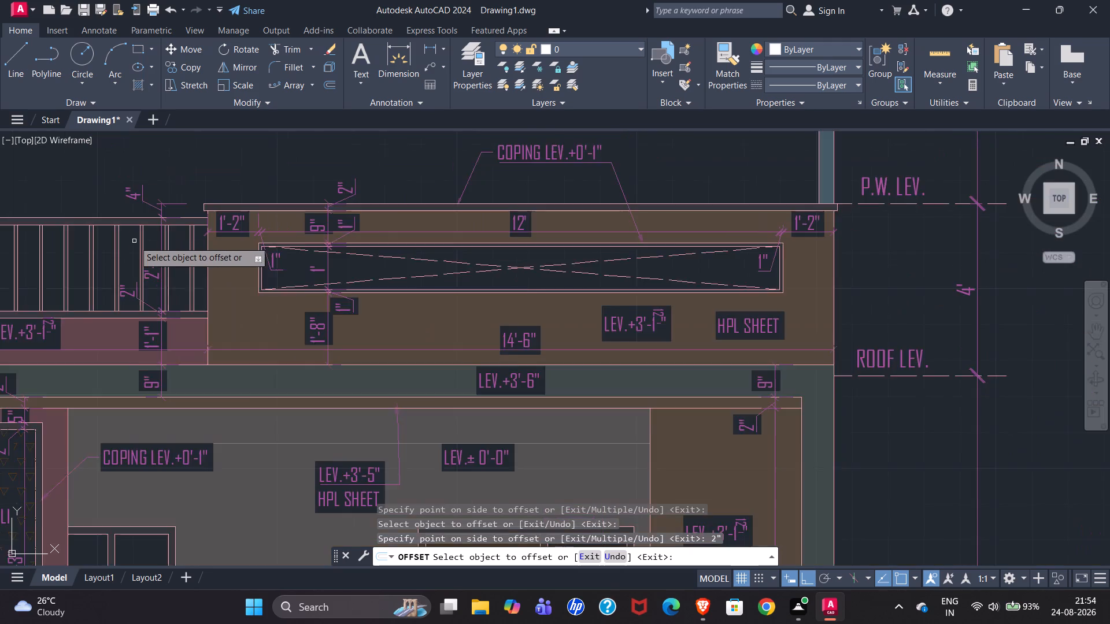
pyautogui.scroll(-2, 134, 241)
pyautogui.scroll(2, 743, 314)
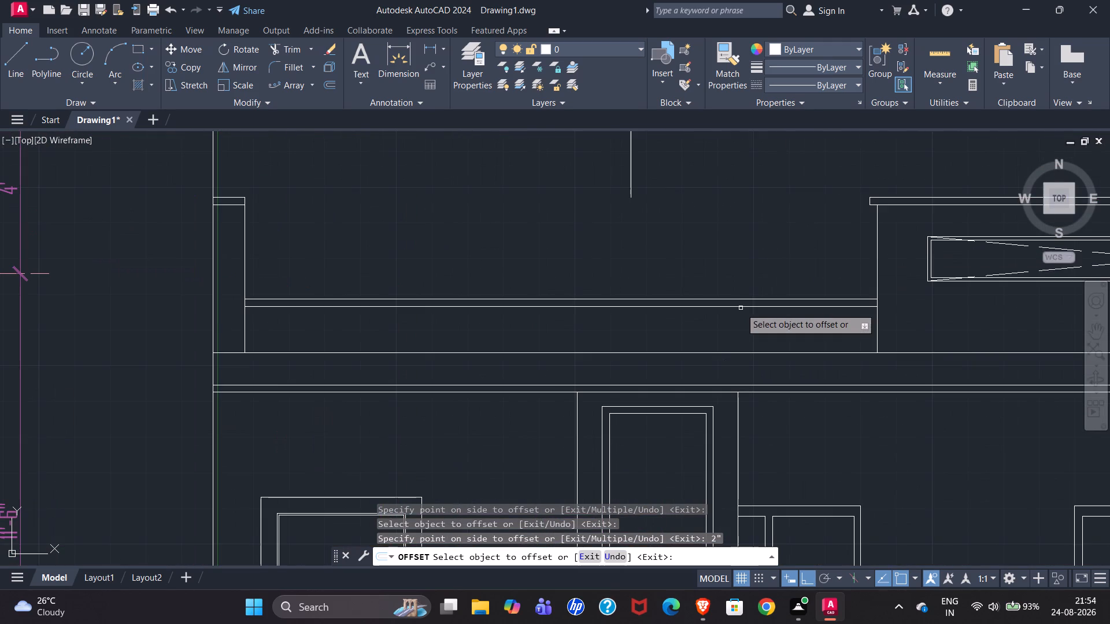
pyautogui.click(748, 299)
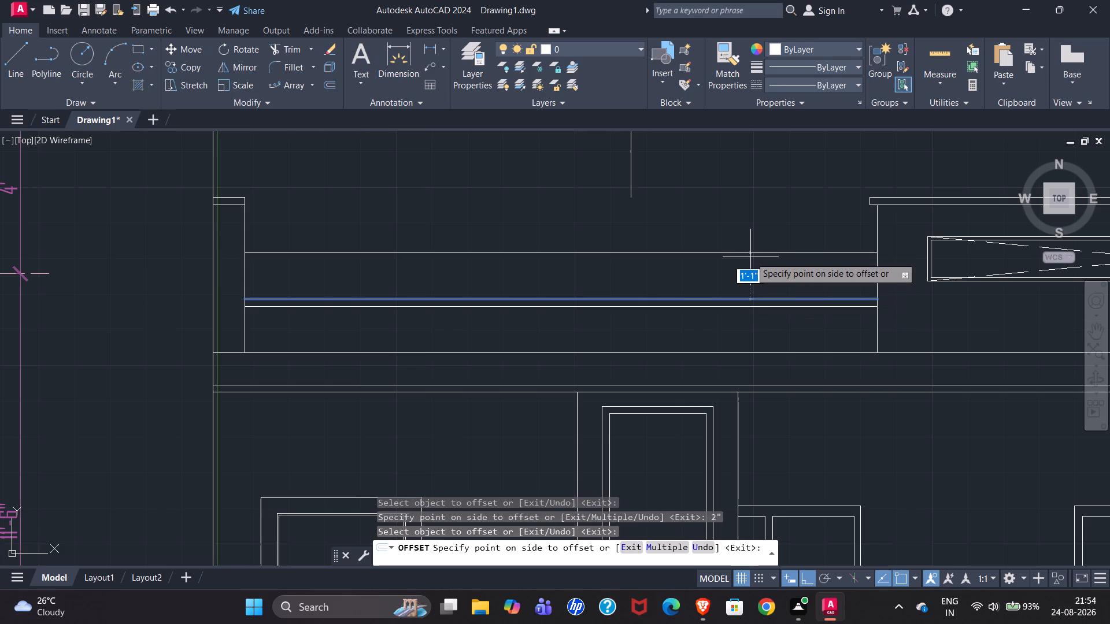
pyautogui.write("2'")
pyautogui.press('Return')
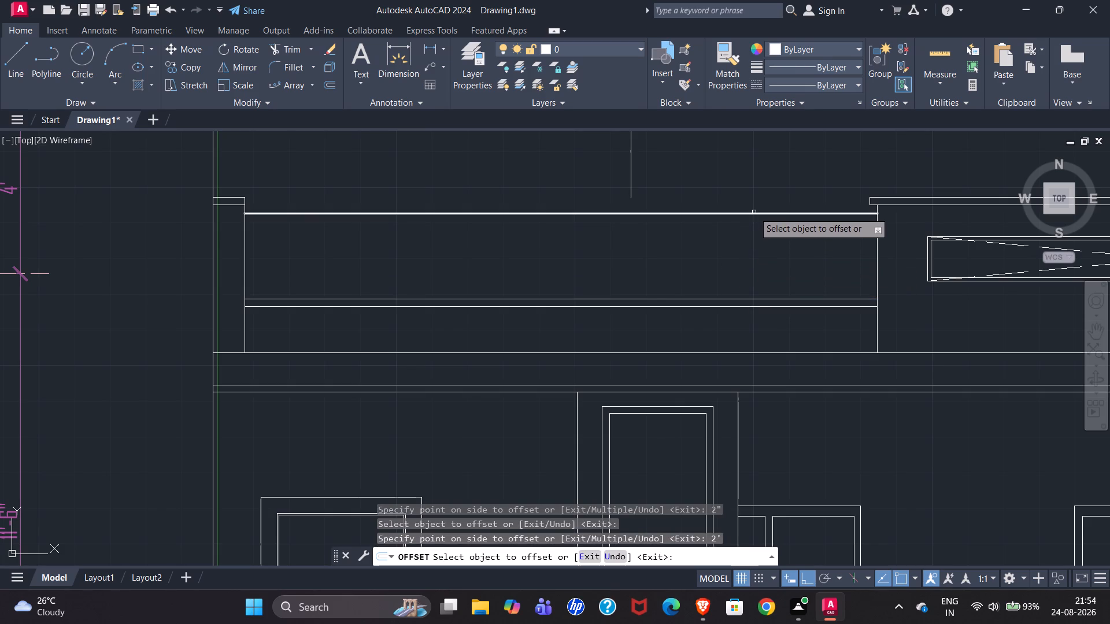
# Offset the top rail's underside line upward by 2" to complete the top rail.
pyautogui.click(754, 212)
pyautogui.press('2')
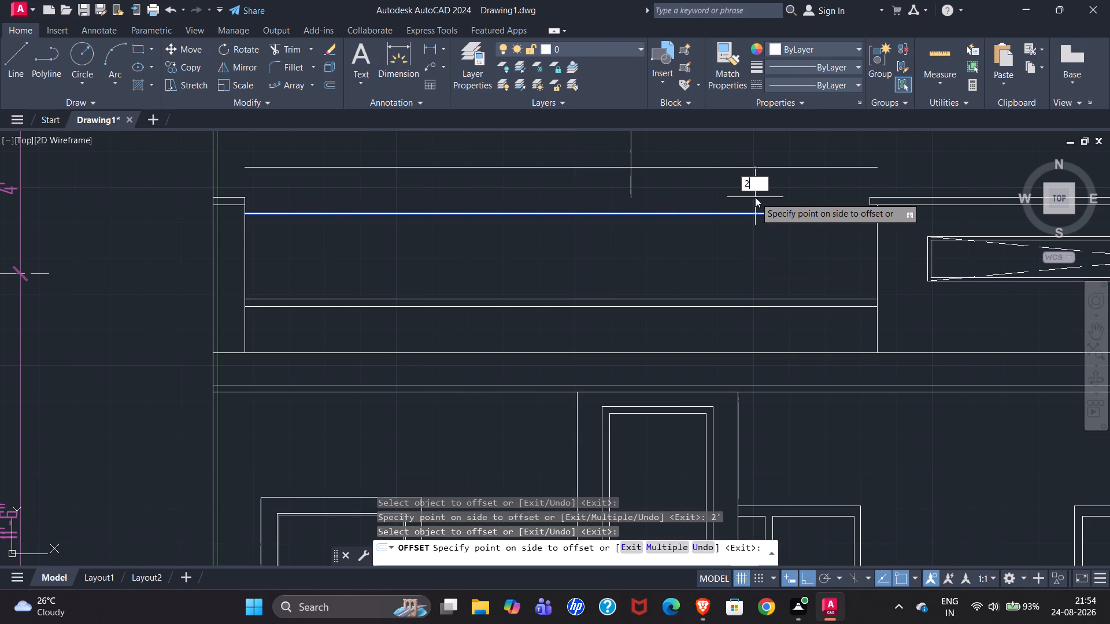
pyautogui.hotkey('shift', '"')
pyautogui.press('Return')
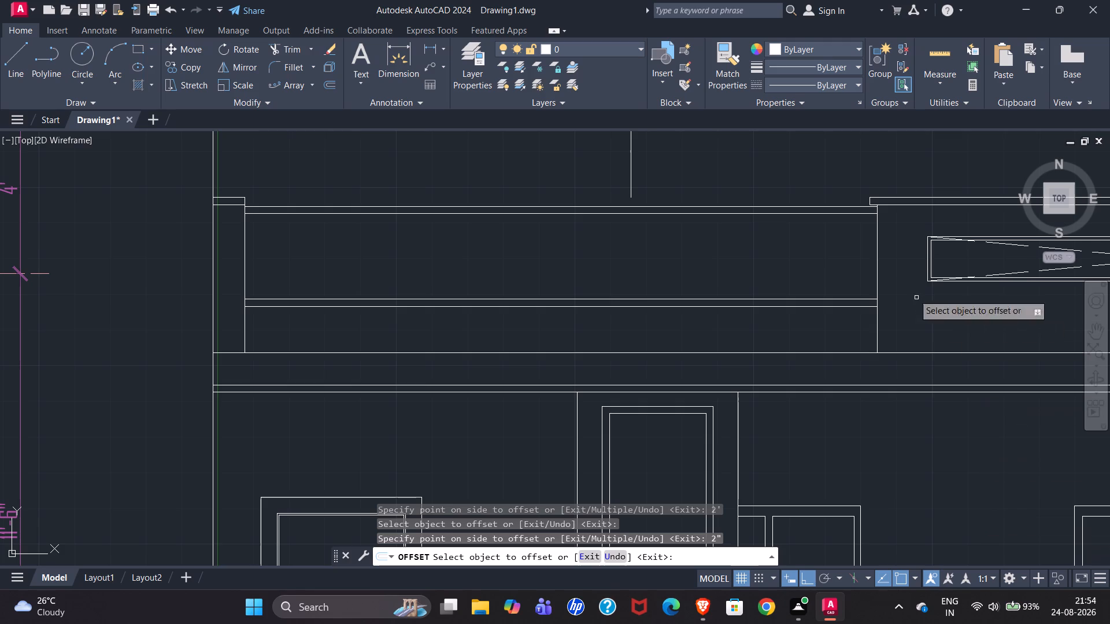
pyautogui.scroll(3, 758, 192)
pyautogui.scroll(-1, 699, 209)
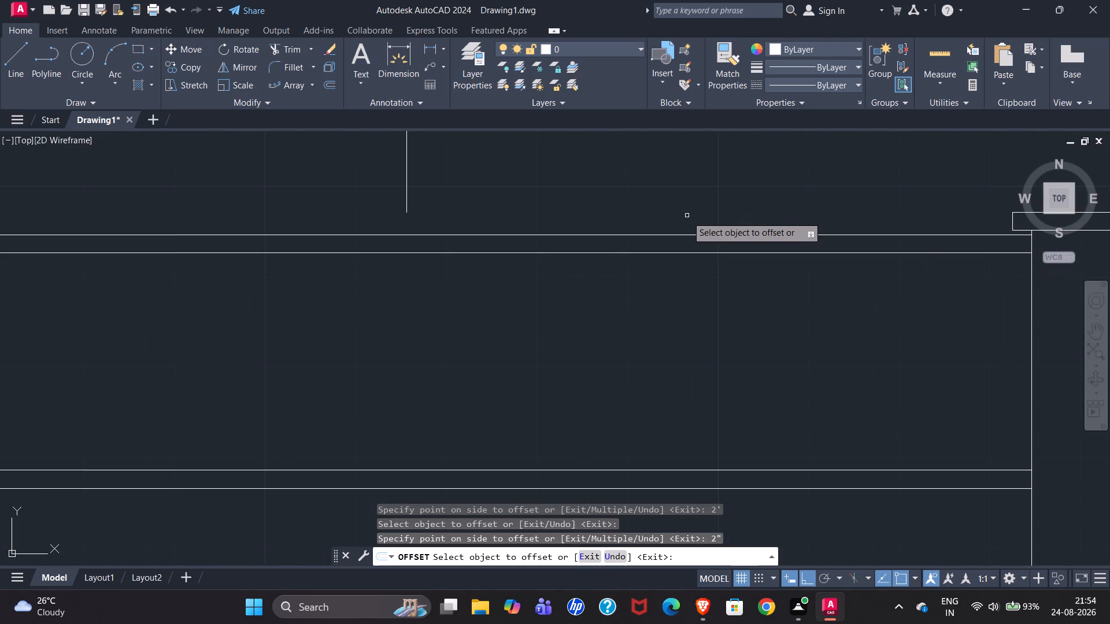
pyautogui.scroll(-1, 732, 199)
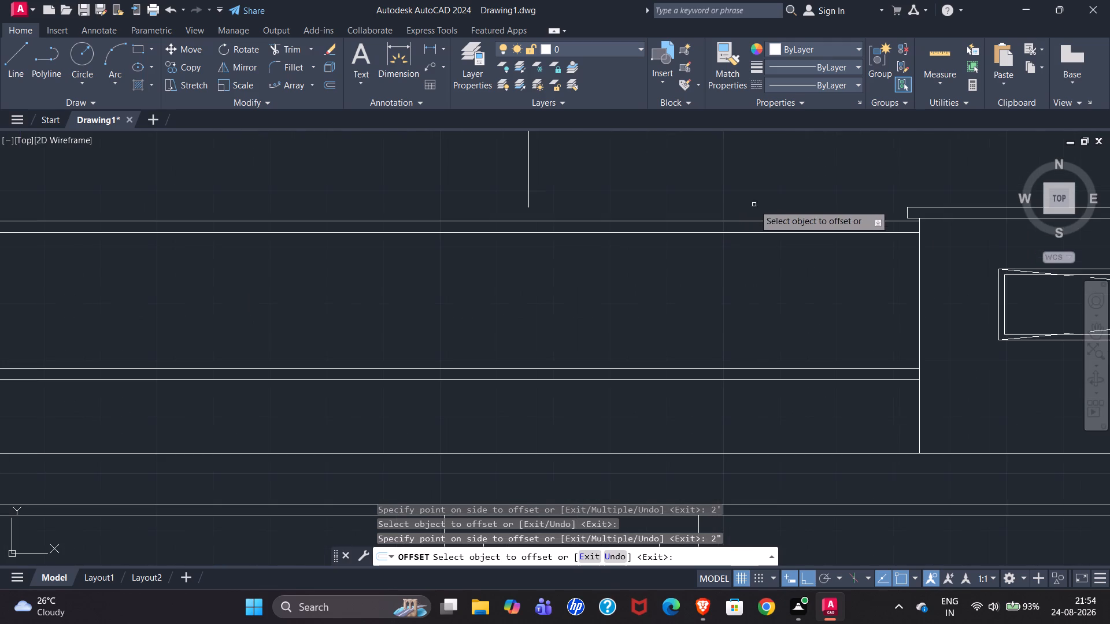
pyautogui.press('Escape')
# Examine the M.S. railing in the reference elevation, including its dimensions and the arrangement of its vertical bars.
pyautogui.scroll(-1, 767, 291)
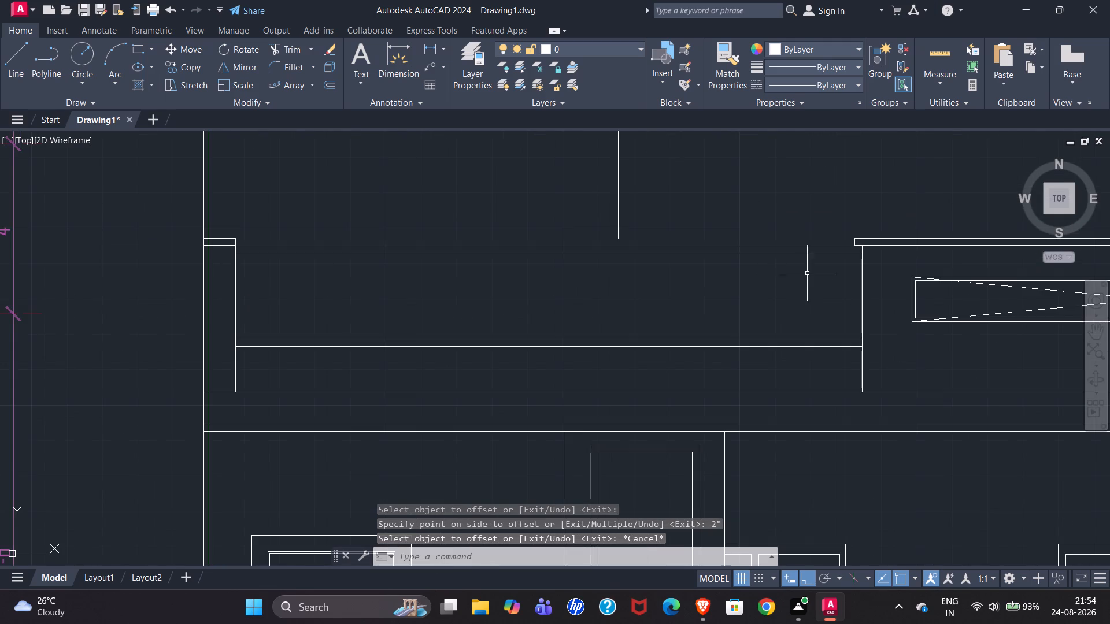
pyautogui.scroll(-2, 759, 274)
pyautogui.scroll(-1, 842, 274)
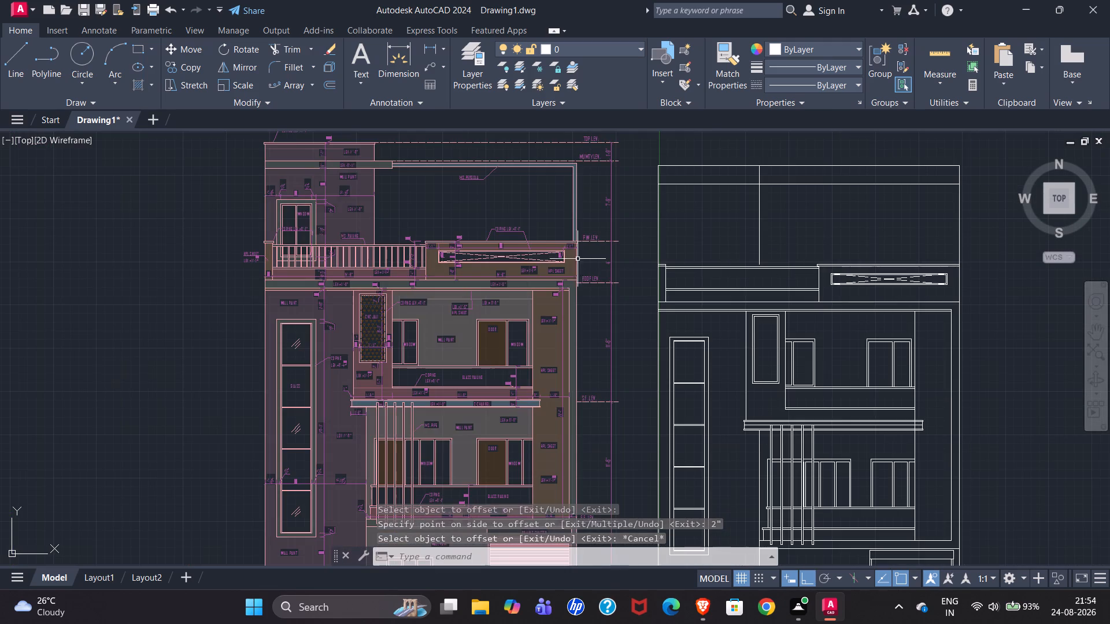
pyautogui.scroll(3, 279, 255)
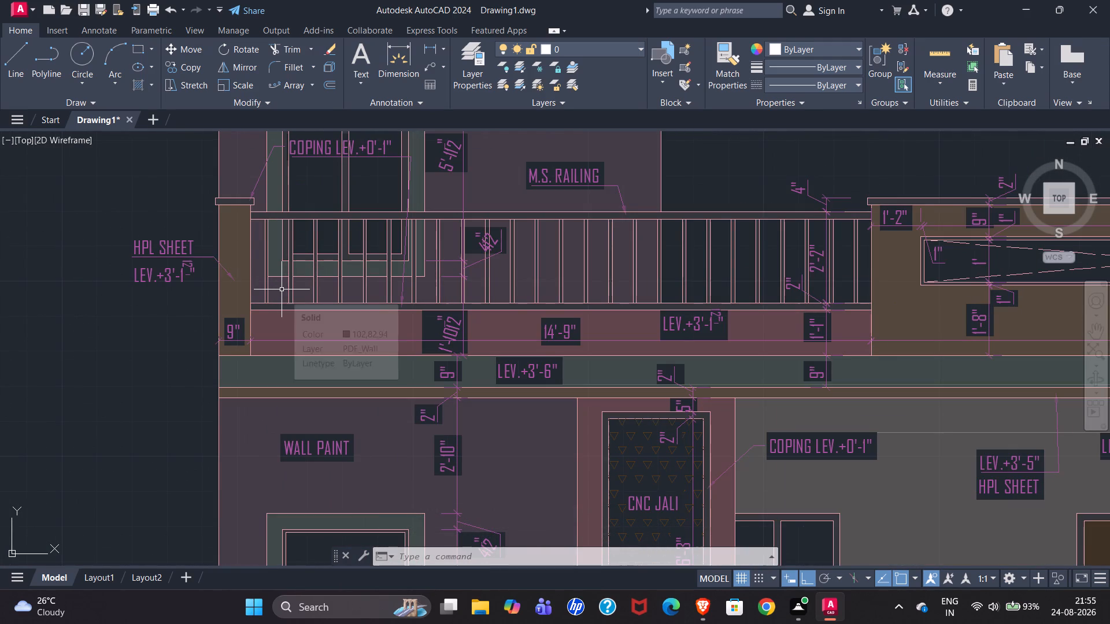
pyautogui.scroll(-1, 186, 373)
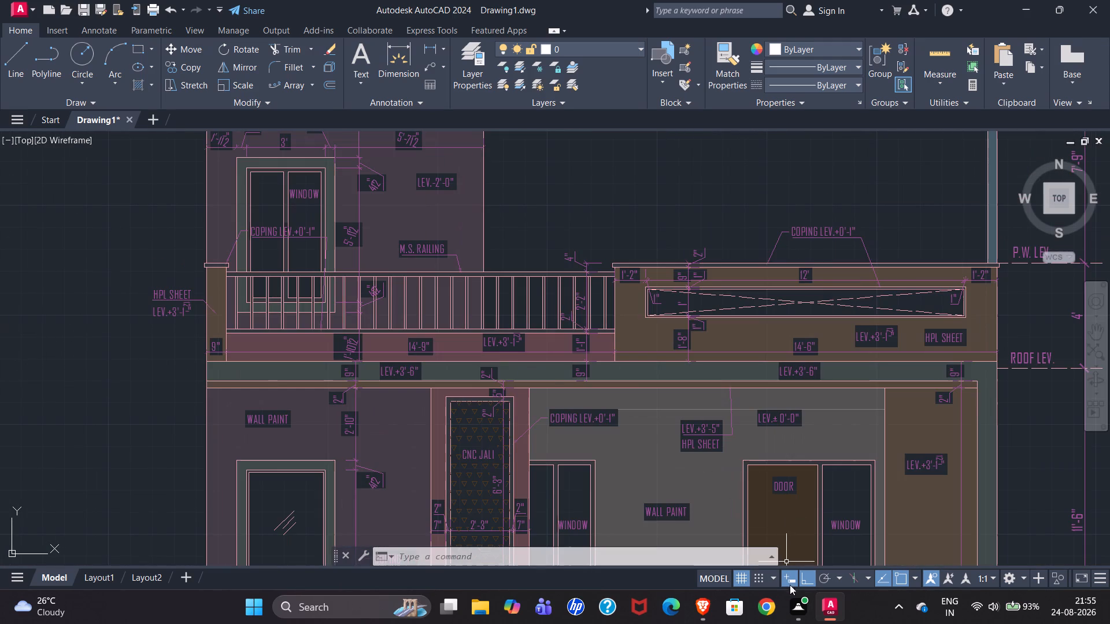
pyautogui.scroll(-1, 158, 360)
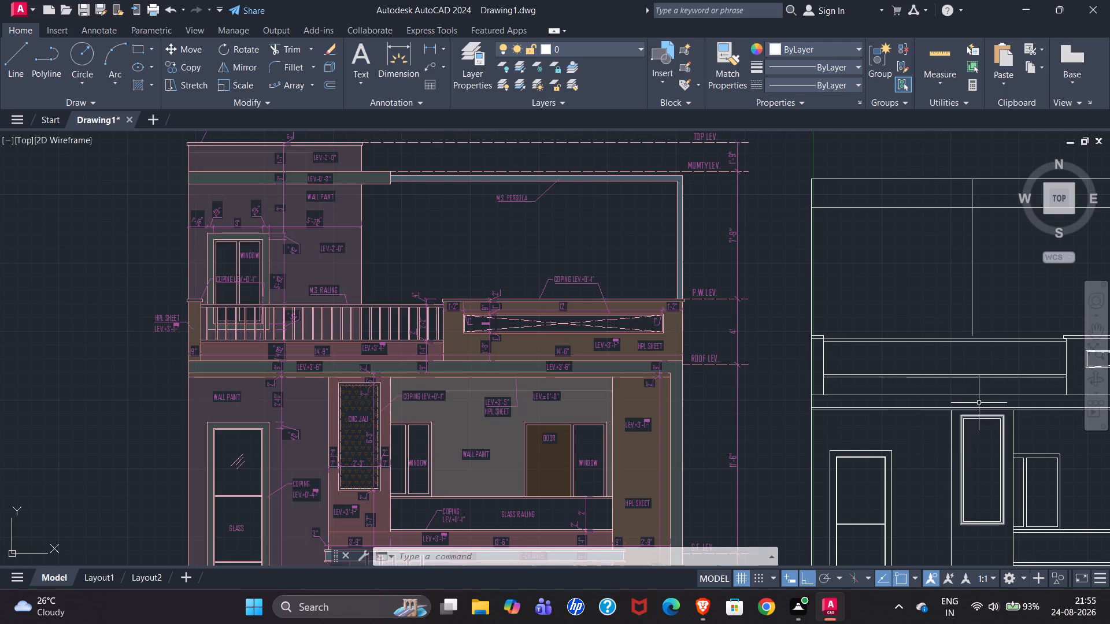
pyautogui.scroll(2, 328, 344)
pyautogui.scroll(-1, 115, 341)
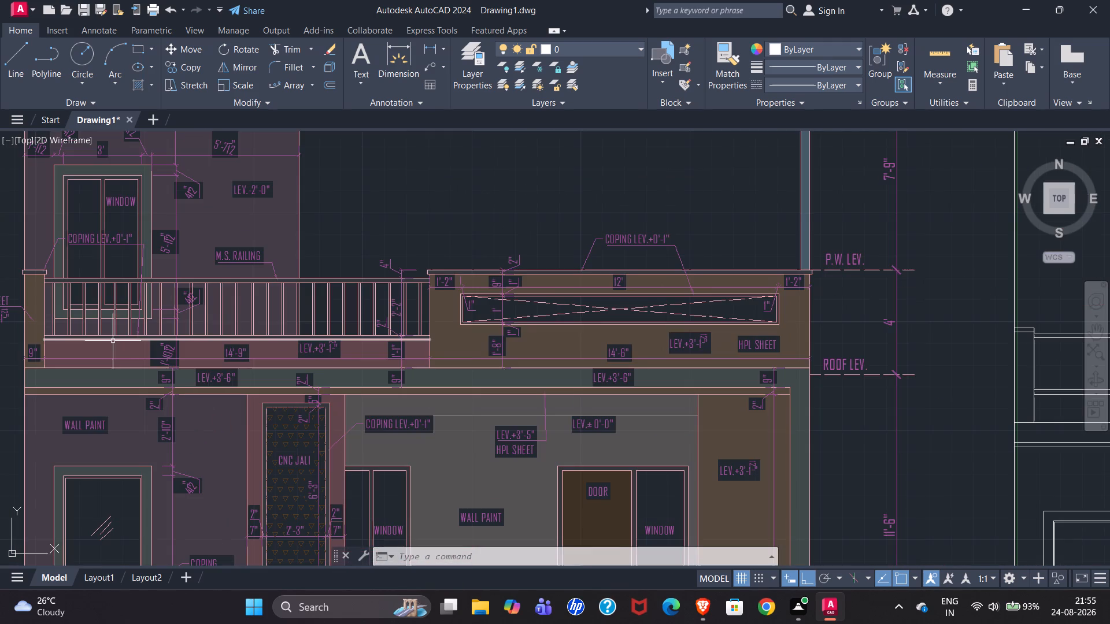
pyautogui.scroll(3, 34, 295)
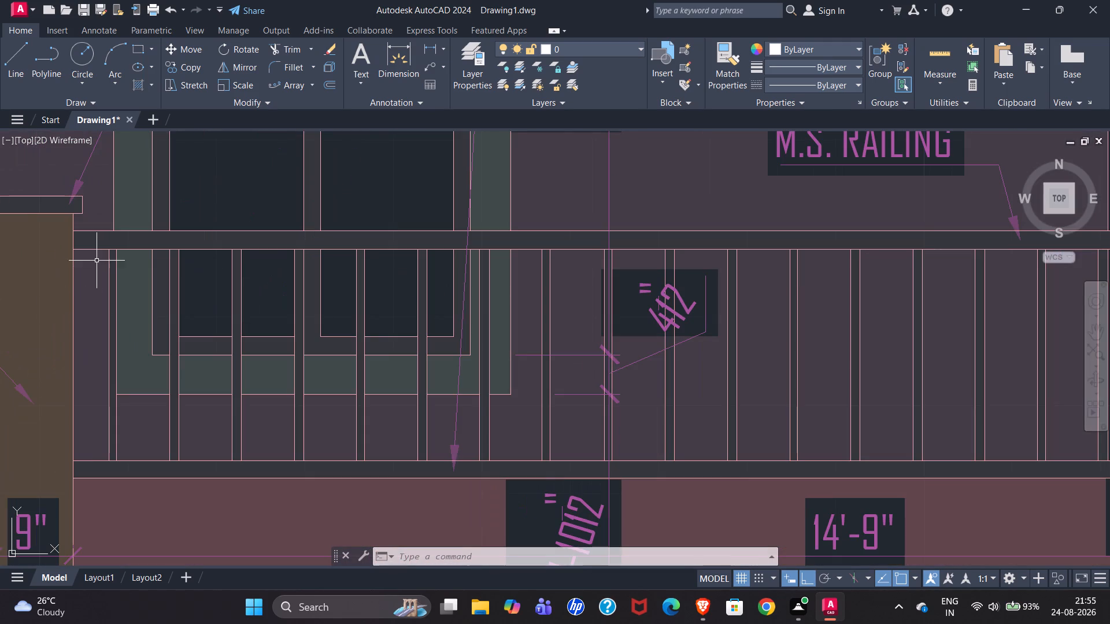
# Draw a vertical line from the top rail's underside to the bottom rail, just inside the railing's left end, for the first bar's edge.
pyautogui.scroll(-3, 9, 236)
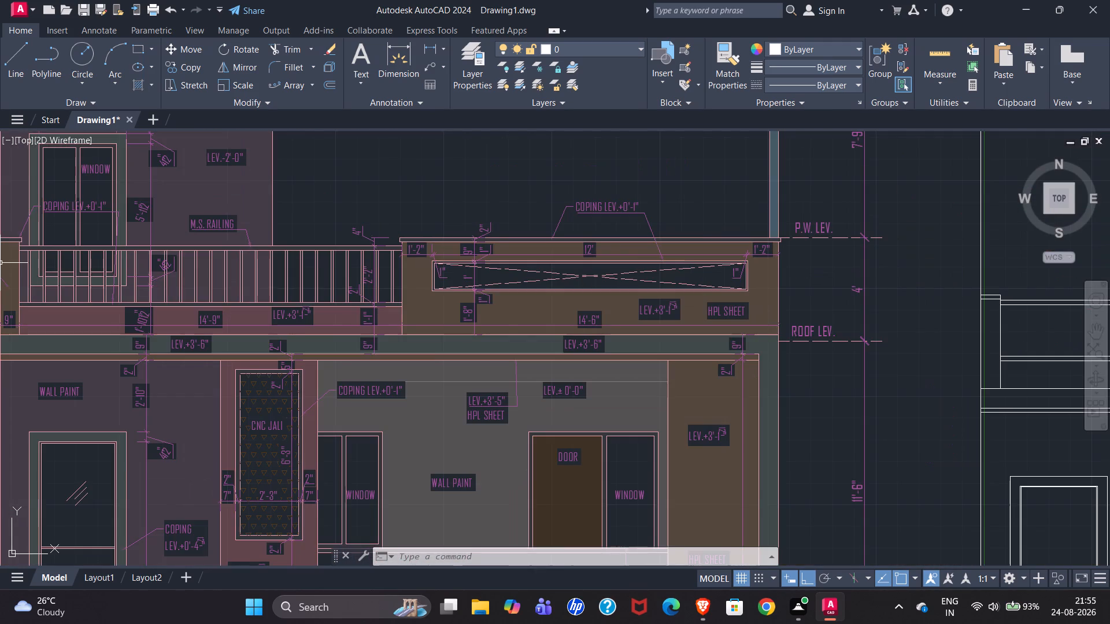
pyautogui.scroll(-2, 37, 268)
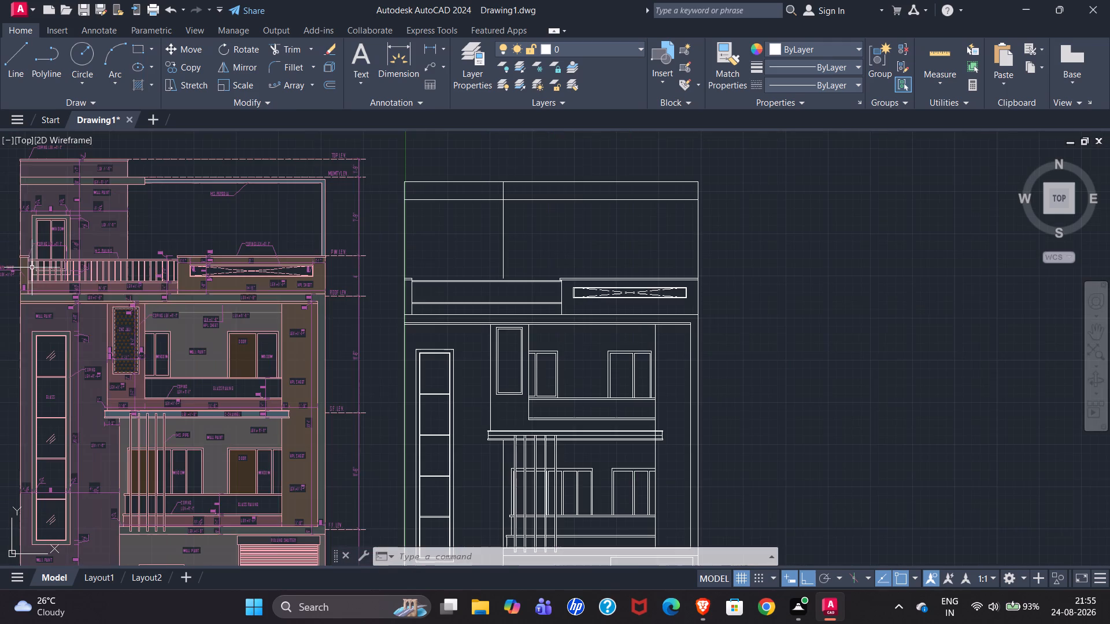
pyautogui.scroll(4, 415, 294)
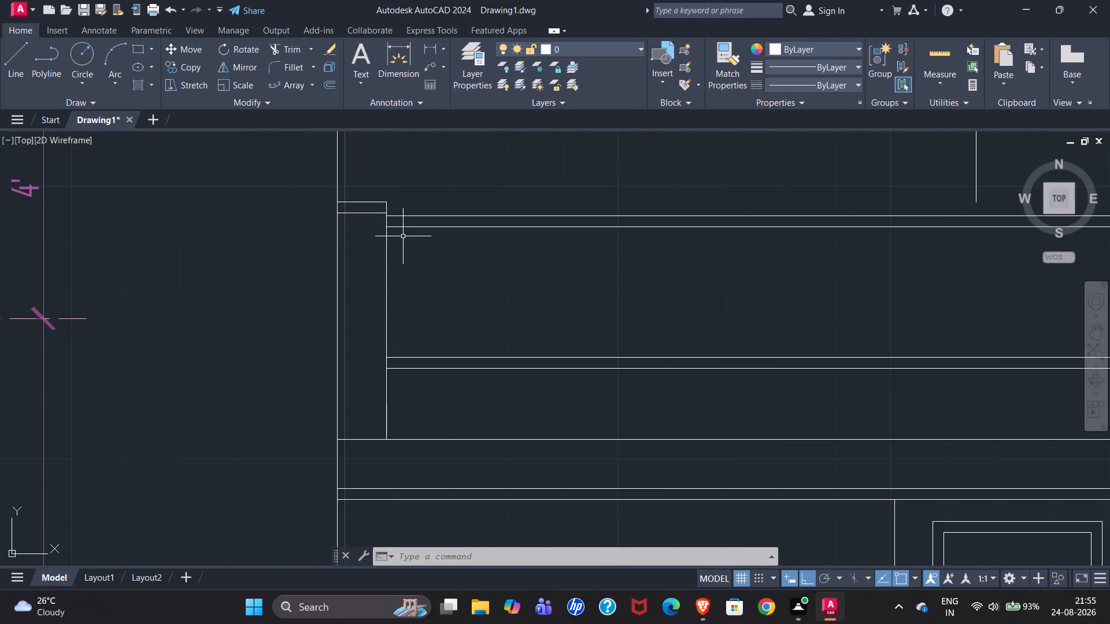
pyautogui.click(16, 49)
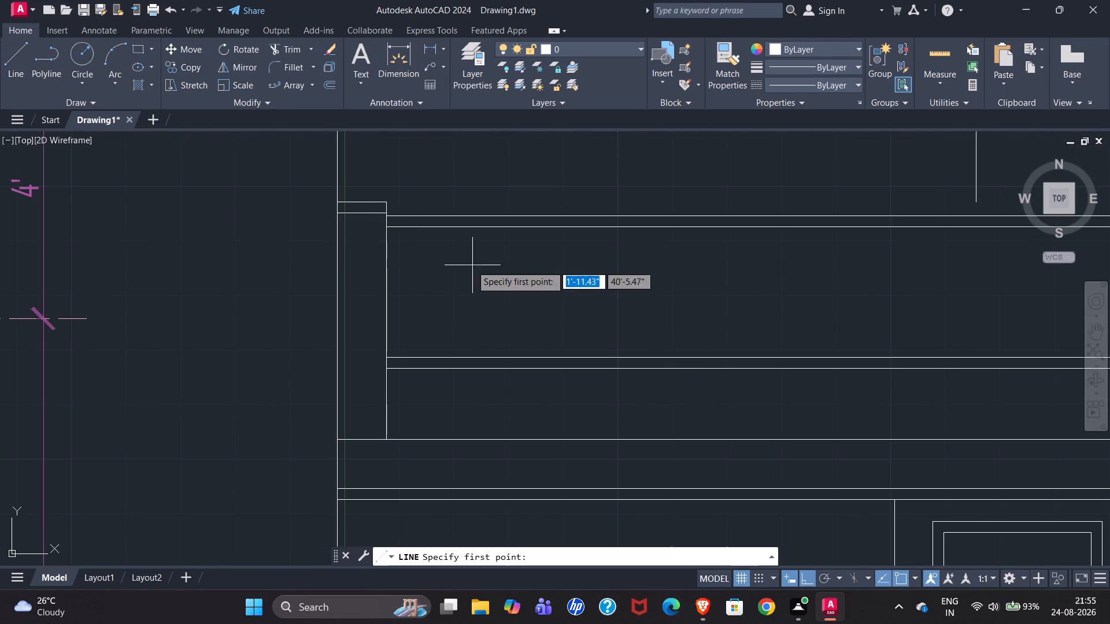
pyautogui.scroll(2, 383, 219)
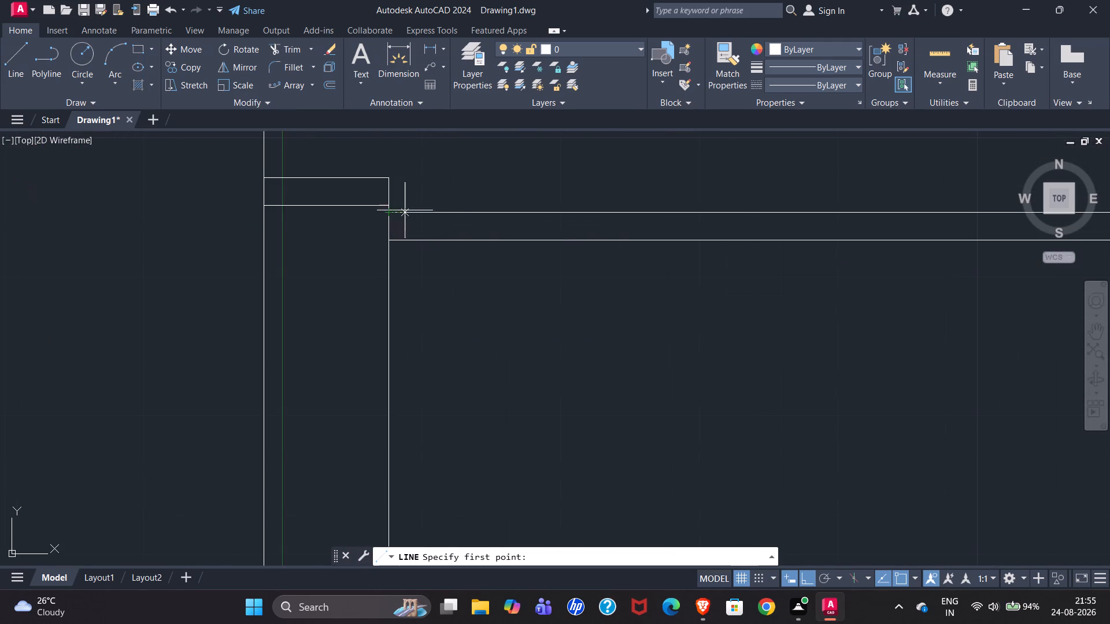
pyautogui.scroll(2, 383, 209)
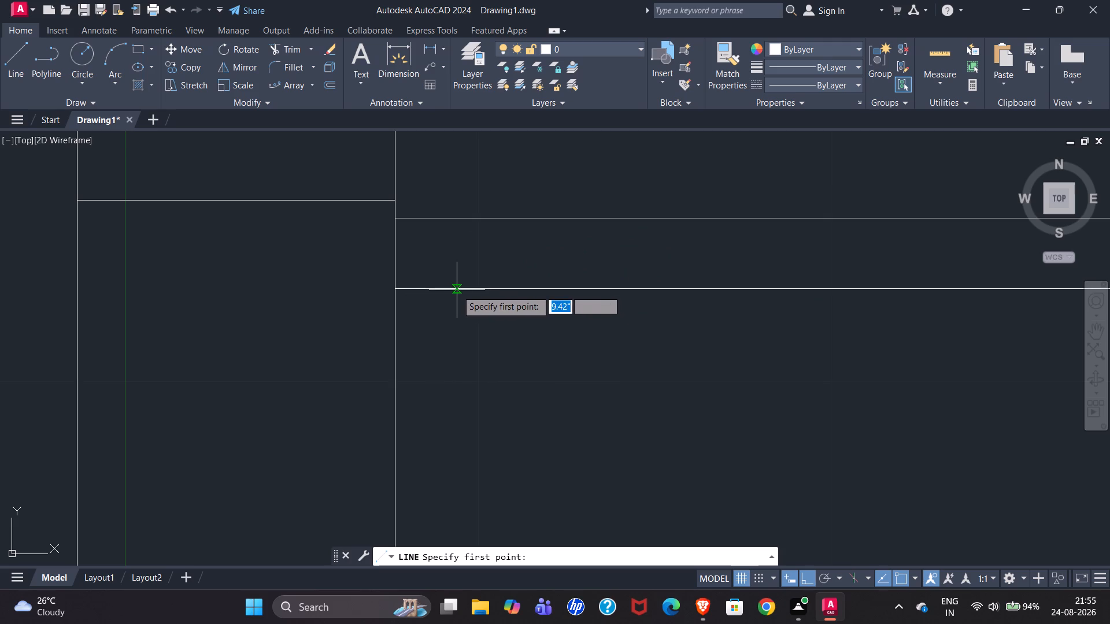
pyautogui.click(454, 289)
pyautogui.scroll(-2, 413, 181)
pyautogui.scroll(-2, 423, 308)
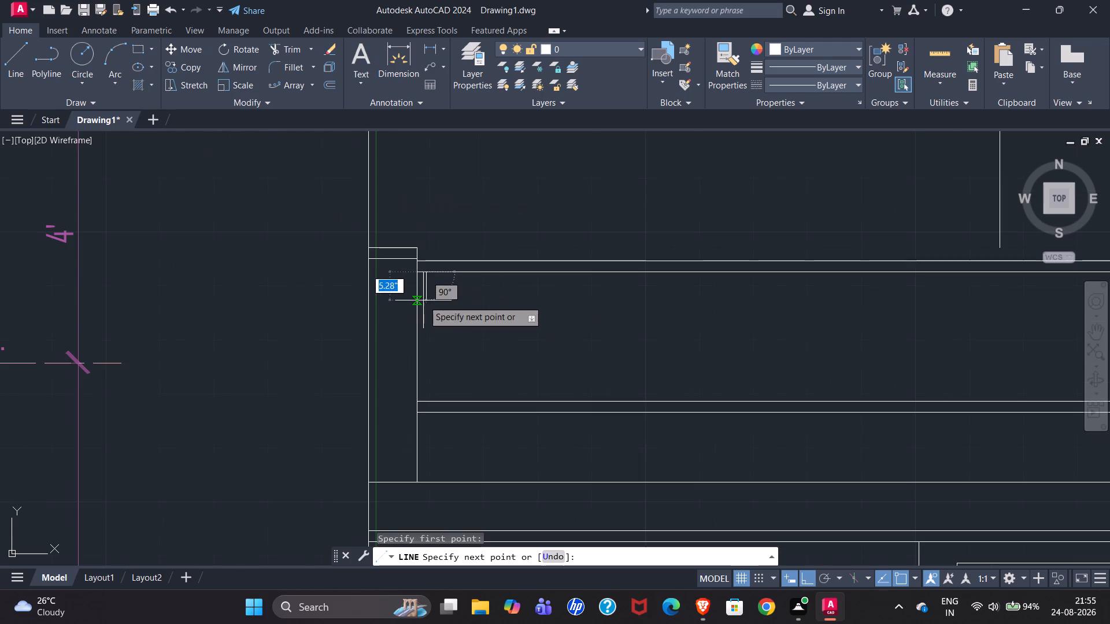
pyautogui.click(422, 404)
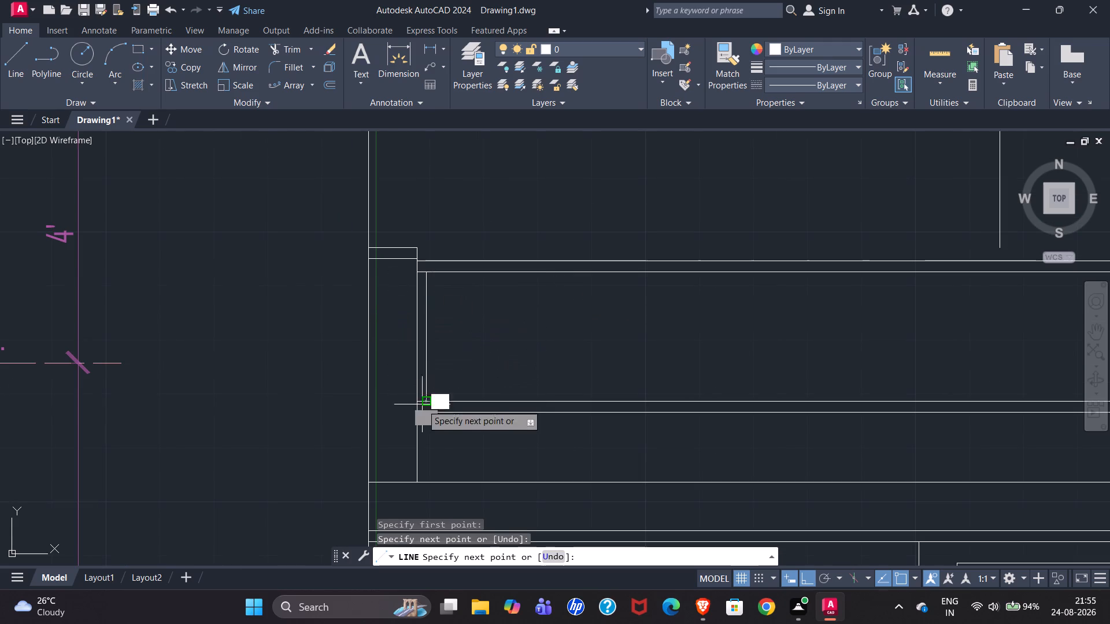
pyautogui.press('Escape')
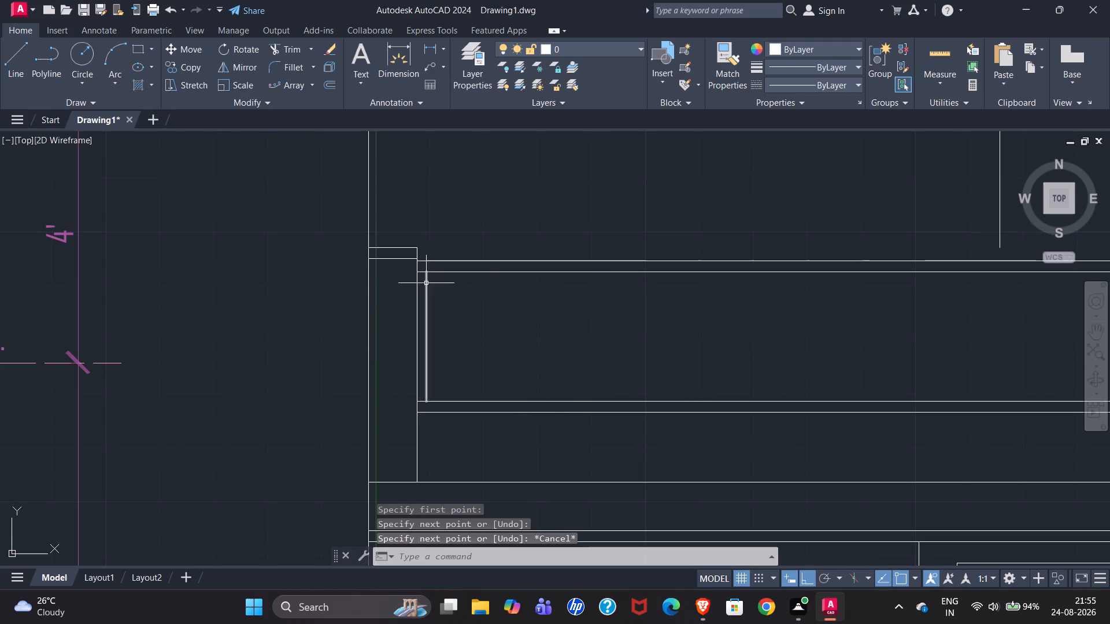
# Offset the vertical bar line by 1" to the right to give the first railing bar its width.
pyautogui.click(426, 283)
pyautogui.press('o')
pyautogui.press('Return')
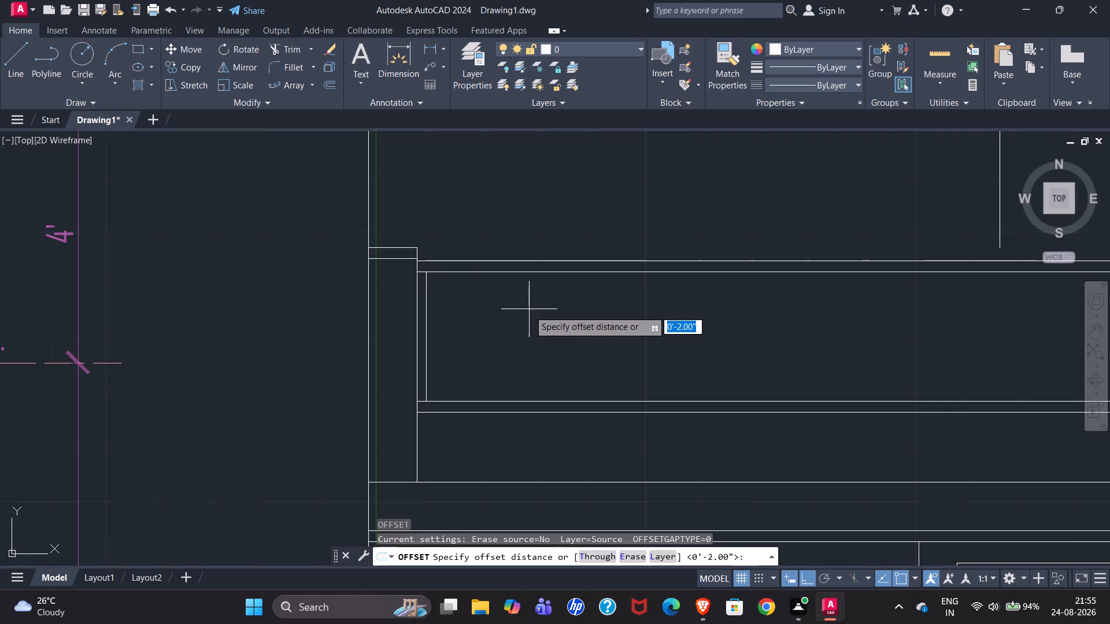
pyautogui.scroll(-2, 548, 318)
pyautogui.scroll(-1, 397, 316)
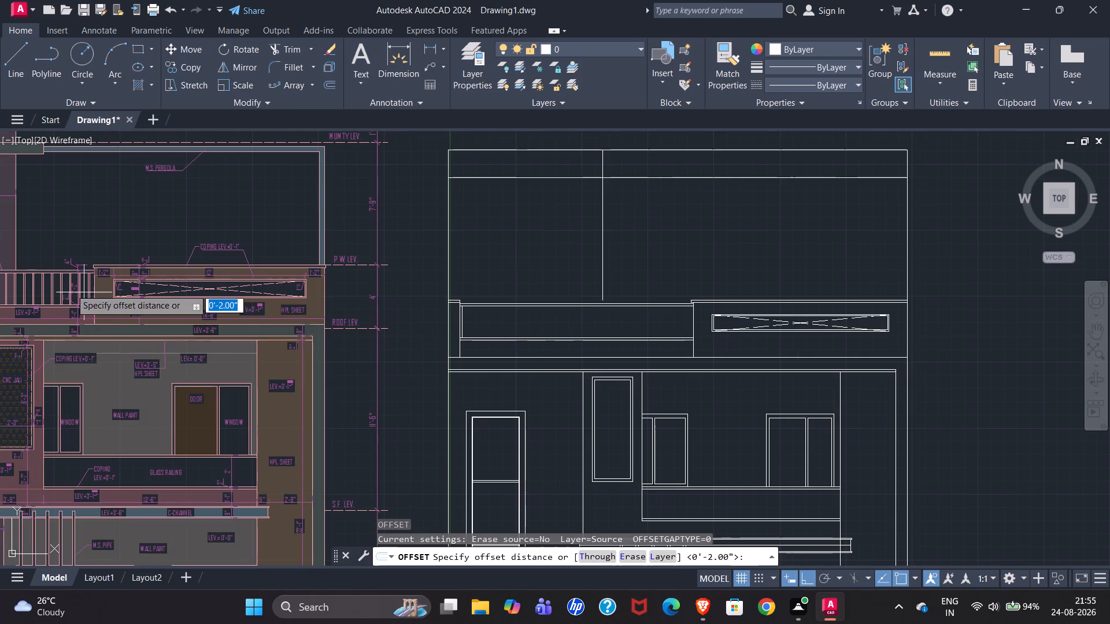
pyautogui.scroll(3, 59, 287)
pyautogui.scroll(-4, 54, 269)
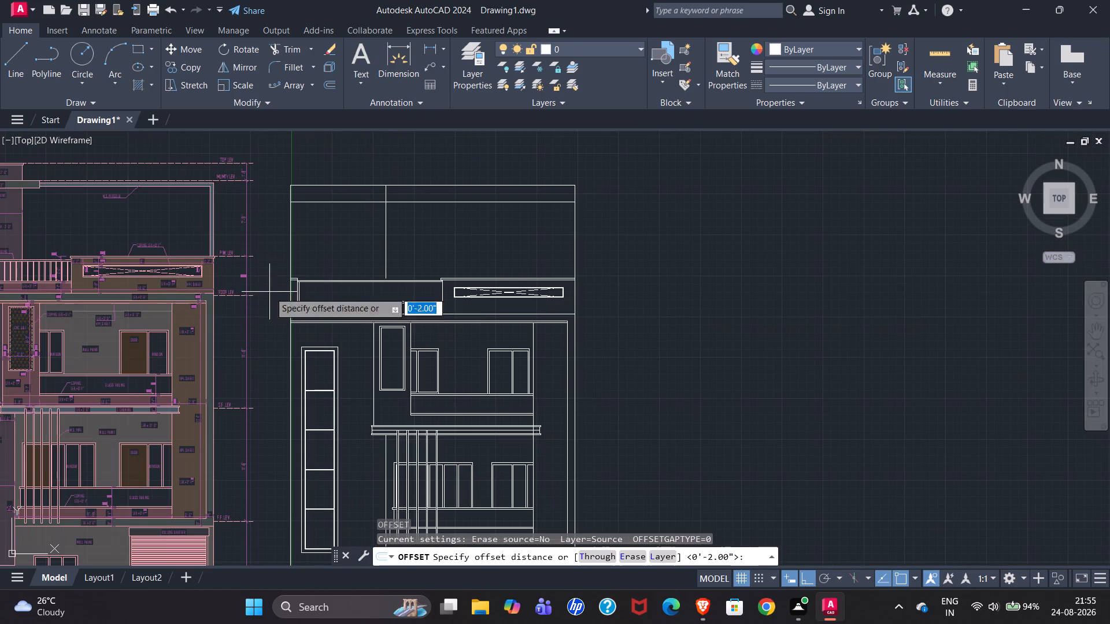
pyautogui.scroll(5, 46, 272)
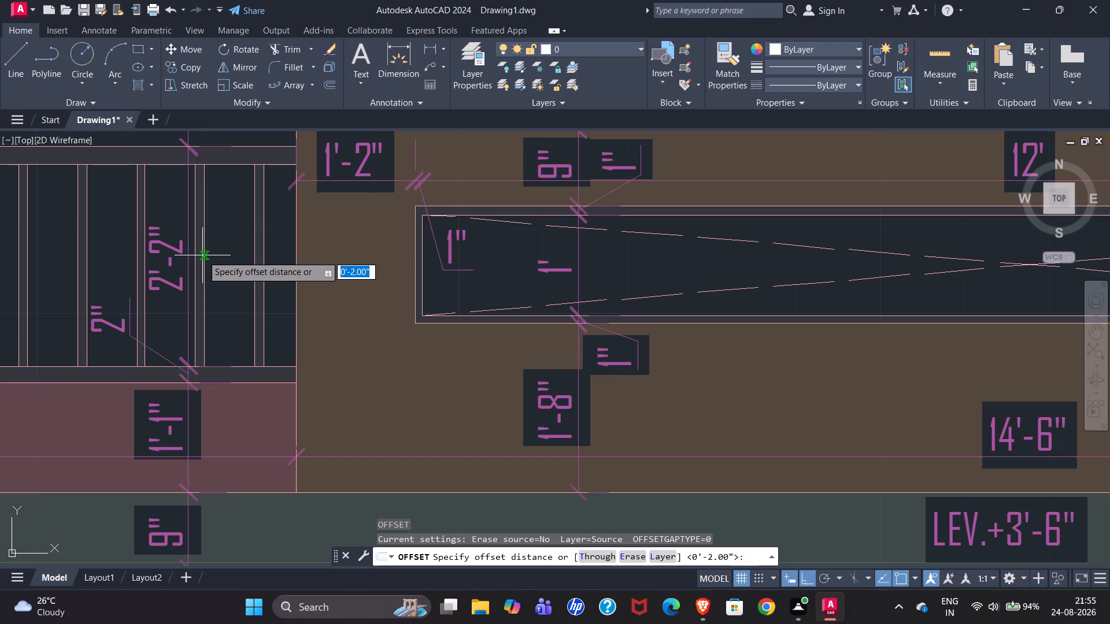
pyautogui.scroll(-4, 143, 276)
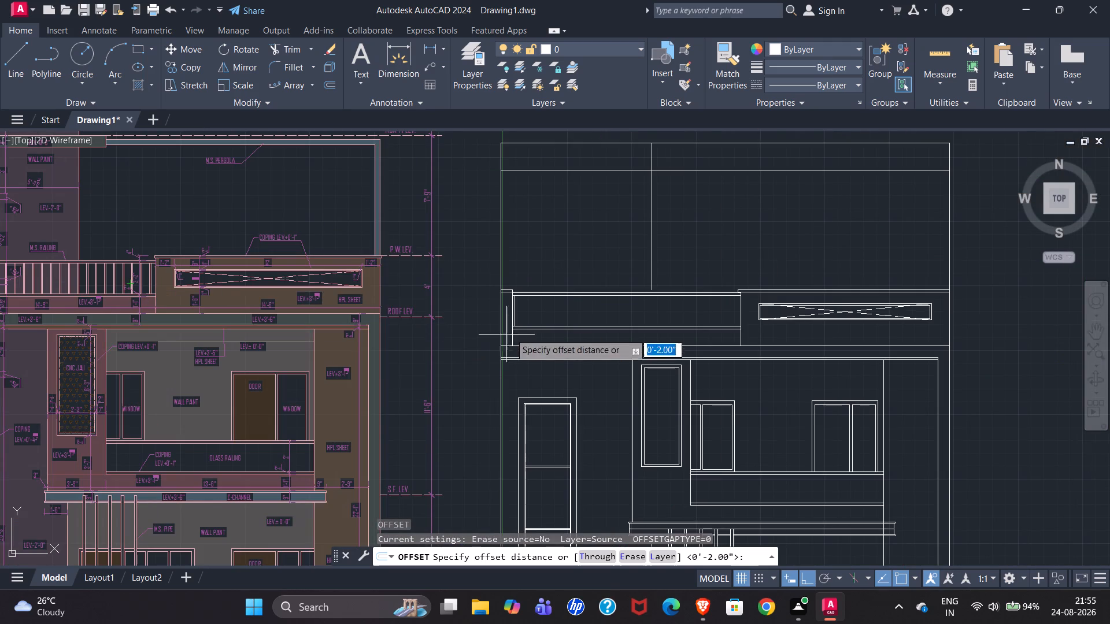
pyautogui.scroll(3, 529, 314)
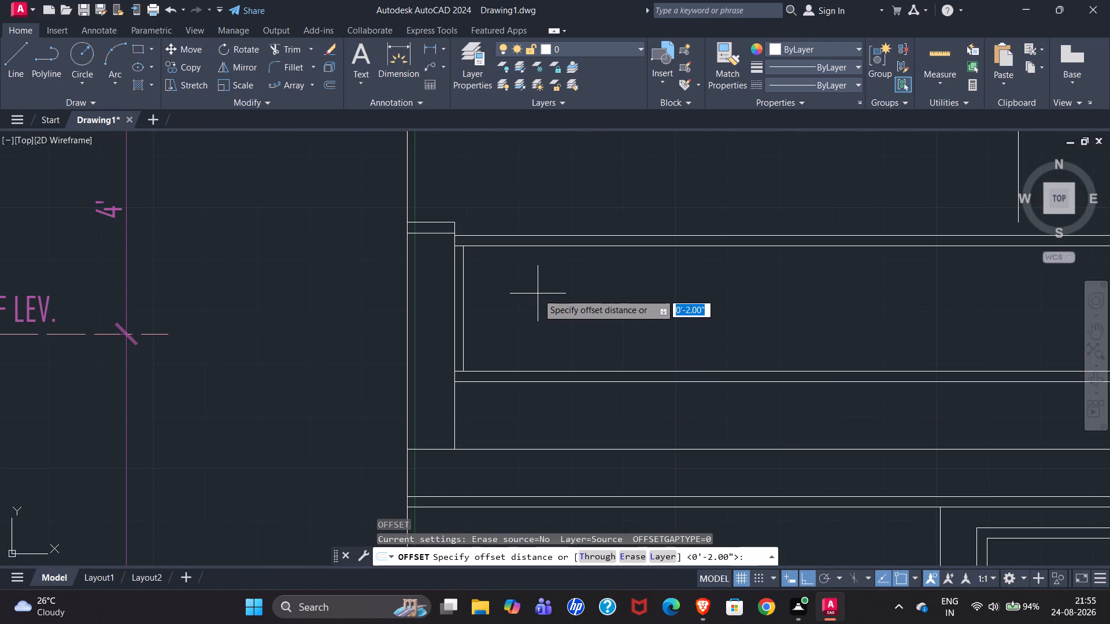
pyautogui.write('1"')
pyautogui.press('Return')
pyautogui.click(572, 287)
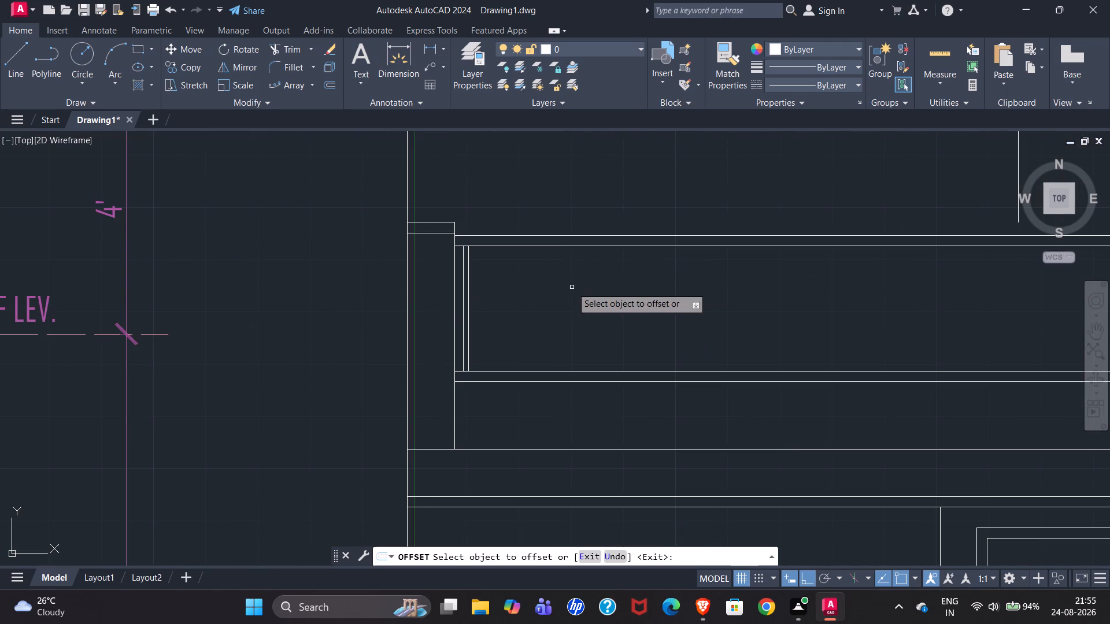
pyautogui.press('Escape')
# Copy the first bar's two lines as a 25-item array to the right, spacing the bars evenly along the full length between the rails.
pyautogui.scroll(2, 465, 262)
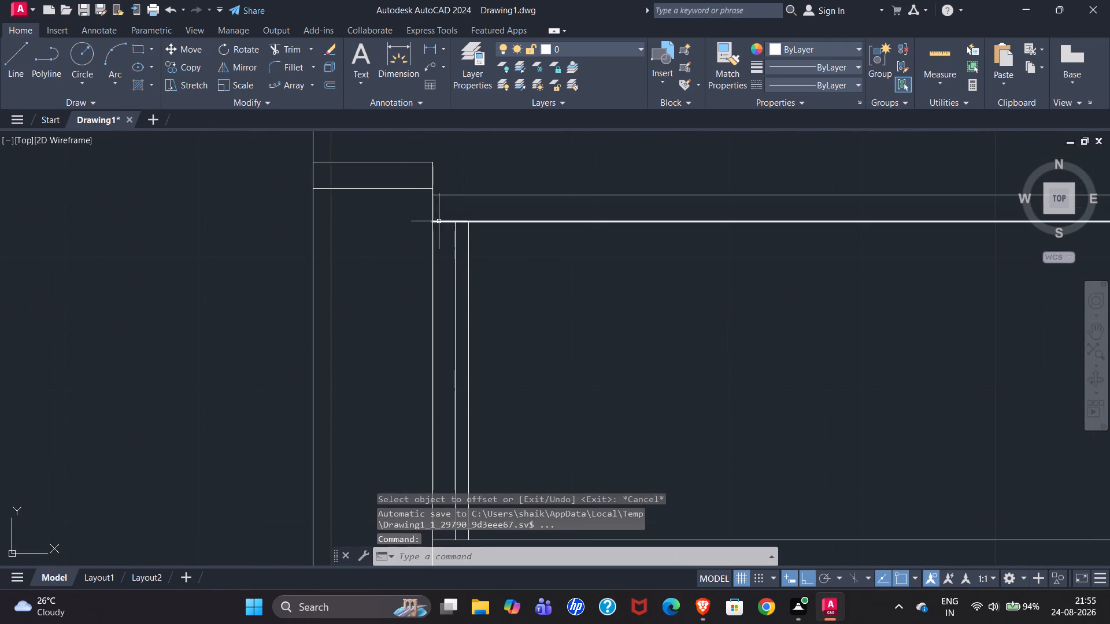
pyautogui.click(454, 237)
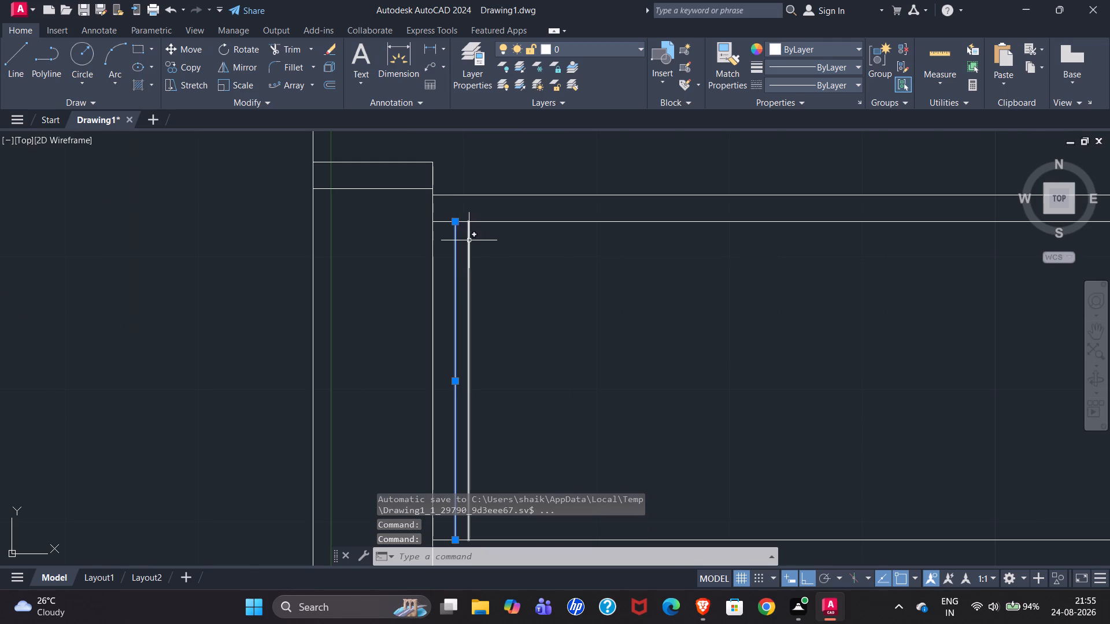
pyautogui.click(468, 243)
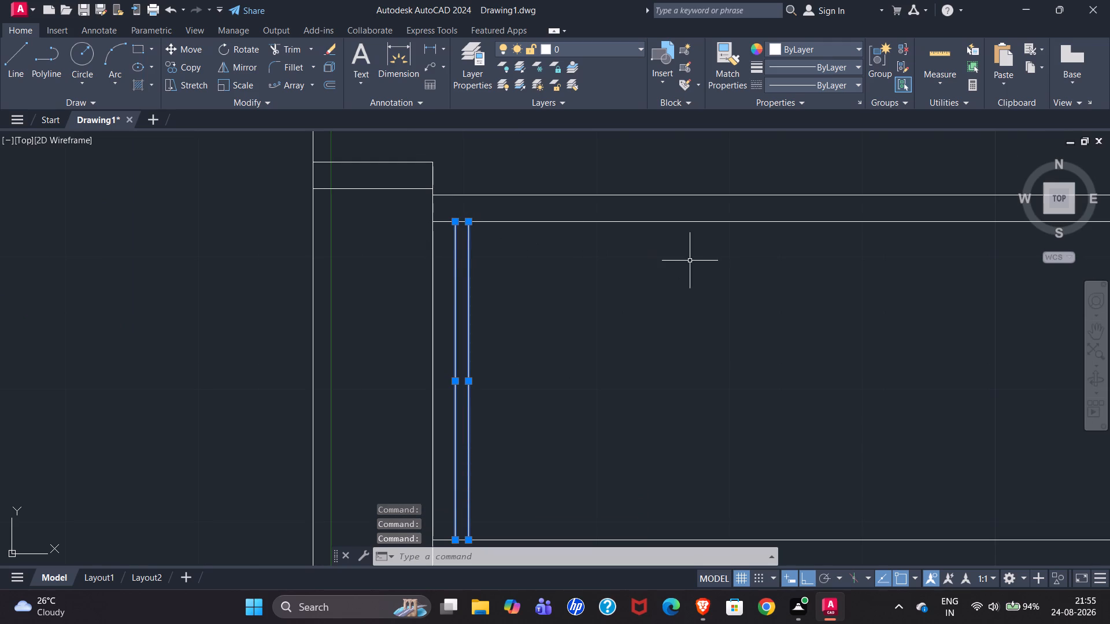
pyautogui.press('c')
pyautogui.press('o')
pyautogui.press('Return')
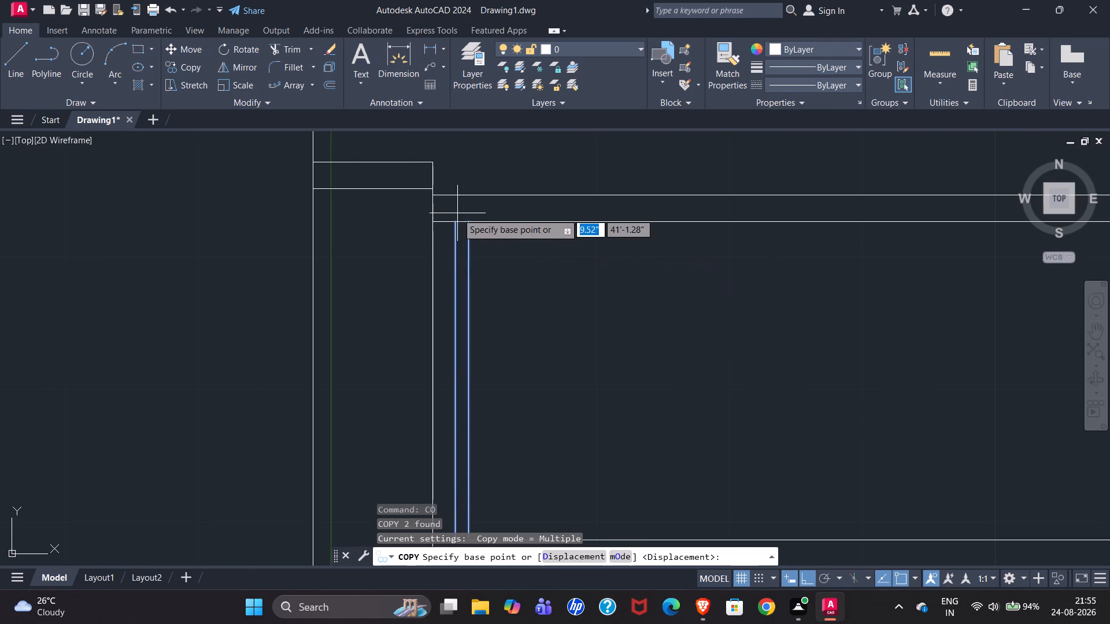
pyautogui.click(453, 225)
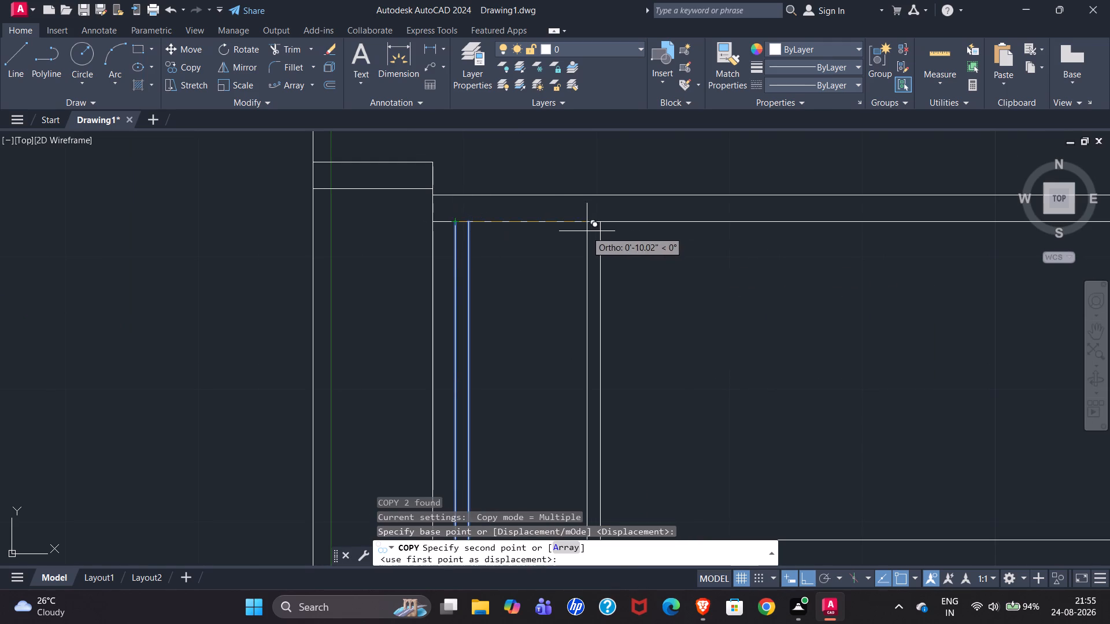
pyautogui.click(563, 551)
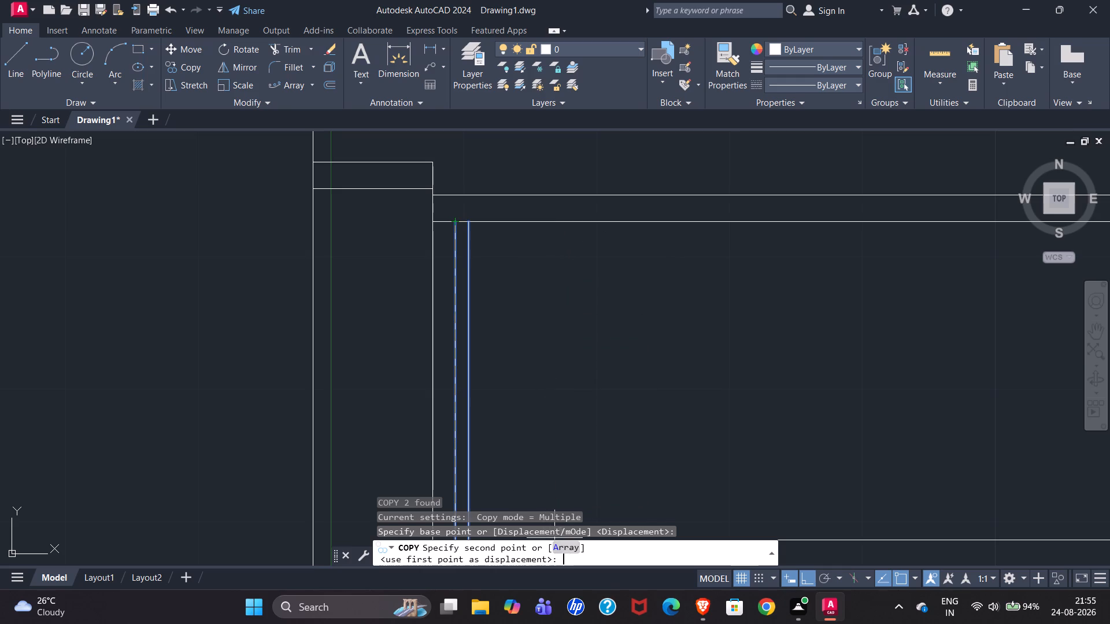
pyautogui.scroll(-3, 349, 239)
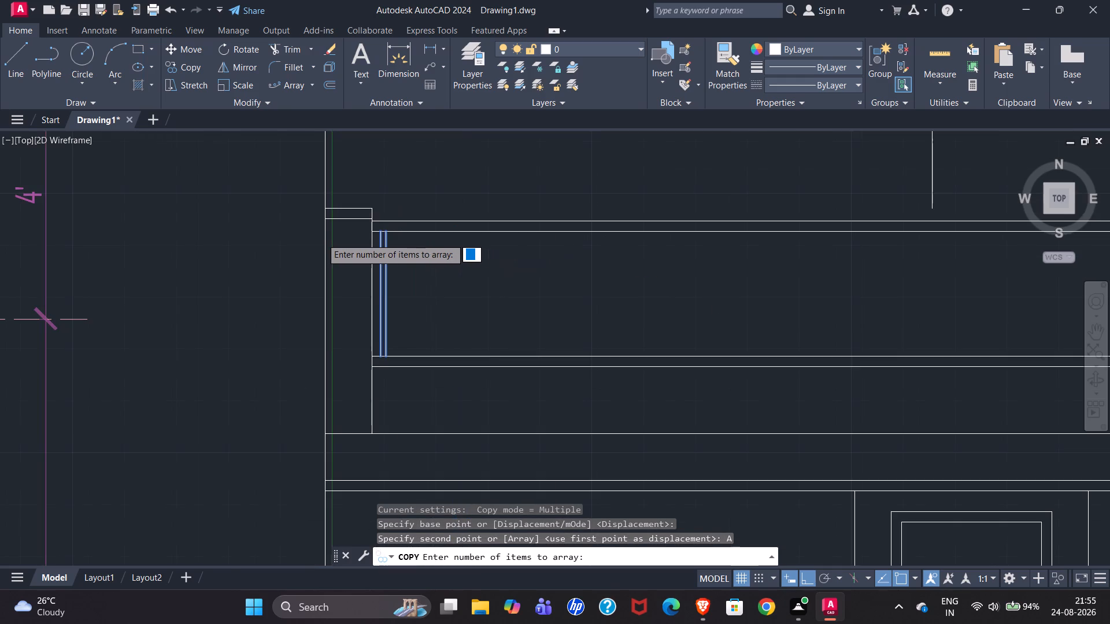
pyautogui.scroll(-2, 574, 261)
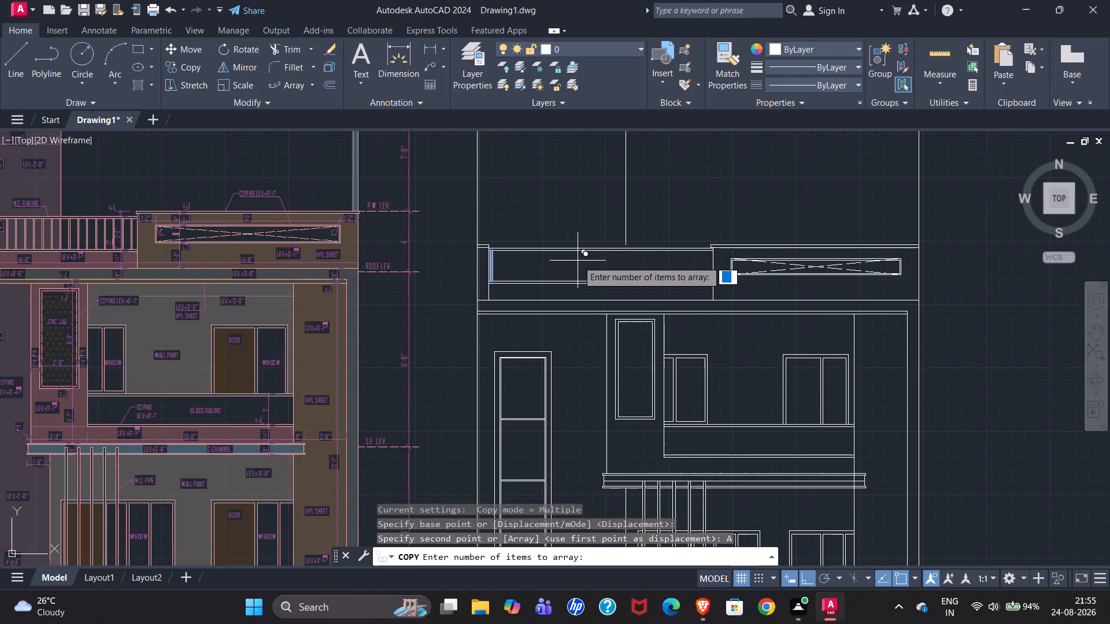
pyautogui.scroll(-1, 609, 259)
pyautogui.scroll(3, 215, 243)
pyautogui.scroll(2, 51, 221)
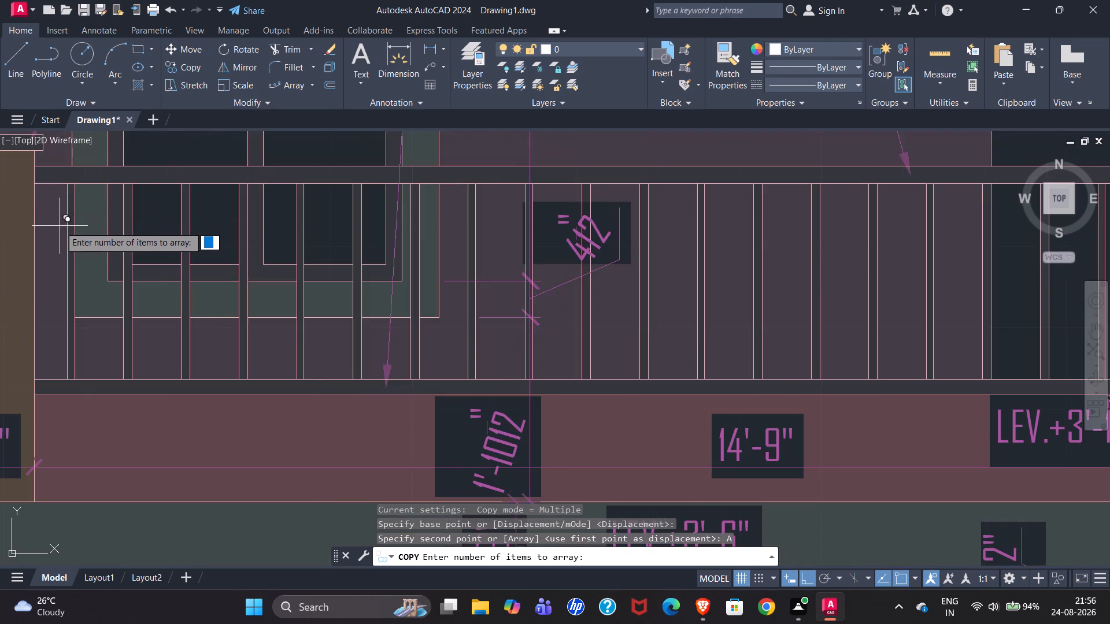
pyautogui.scroll(-1, 58, 226)
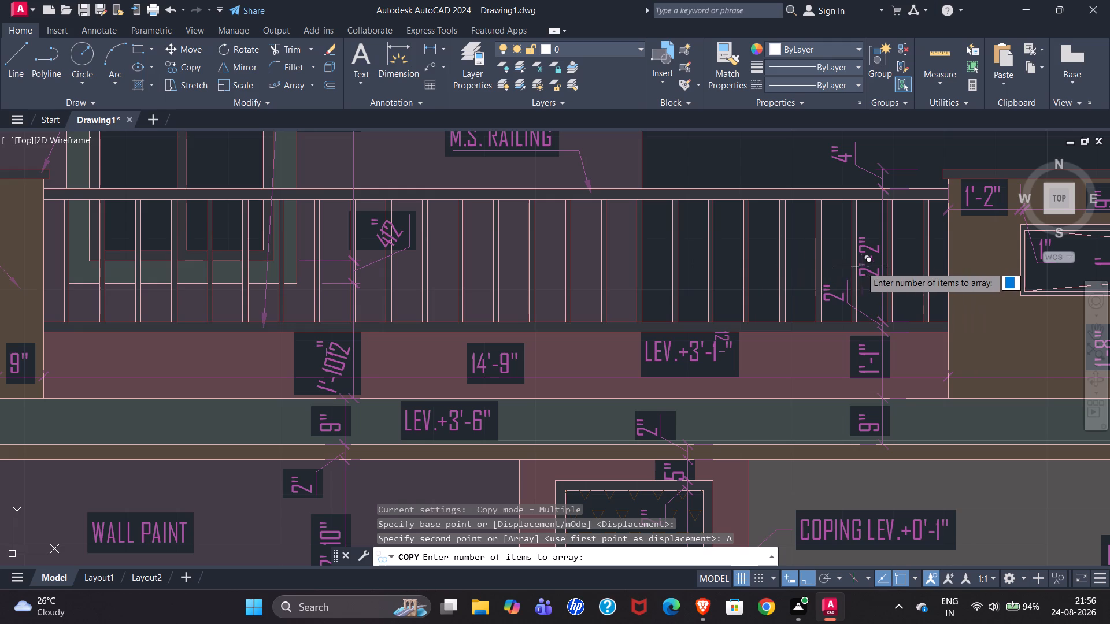
pyautogui.scroll(-2, 0, 210)
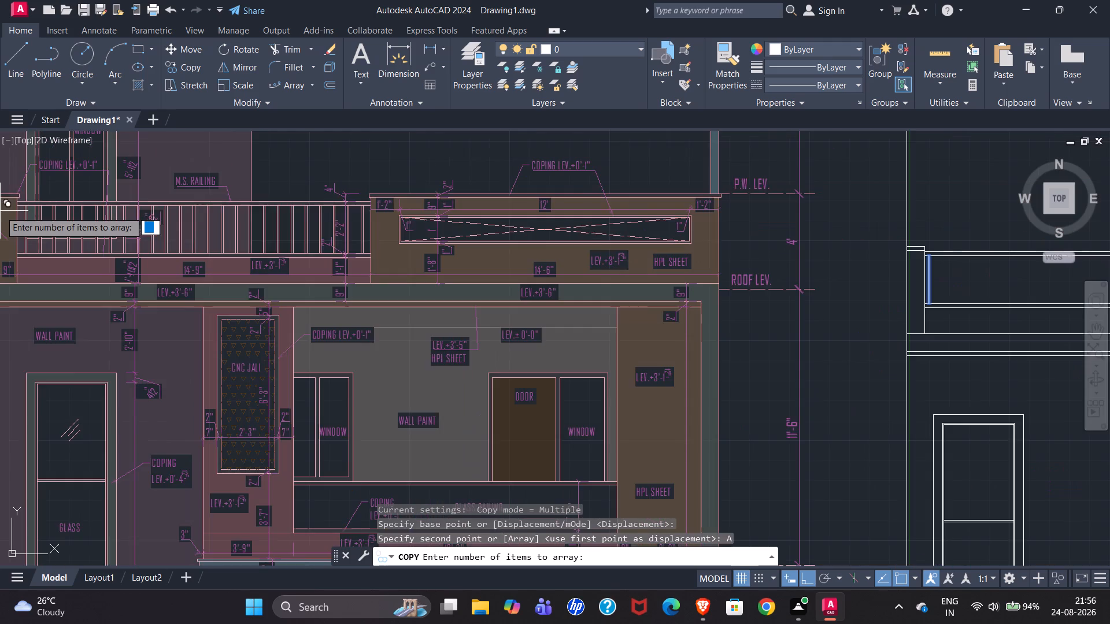
pyautogui.scroll(-1, 29, 209)
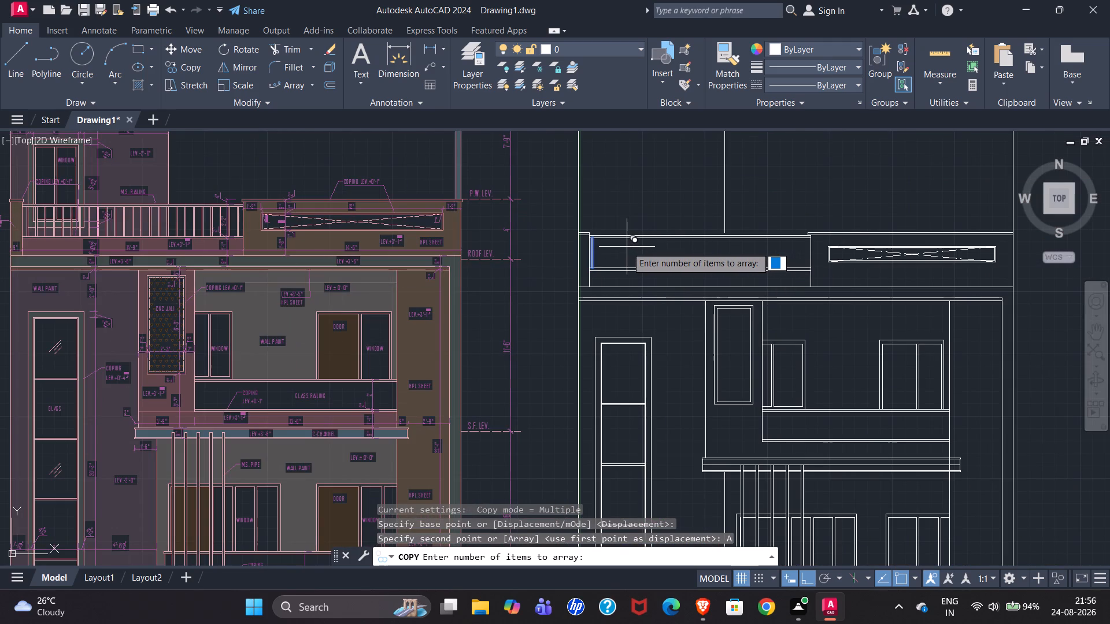
pyautogui.write('25')
pyautogui.press('Return')
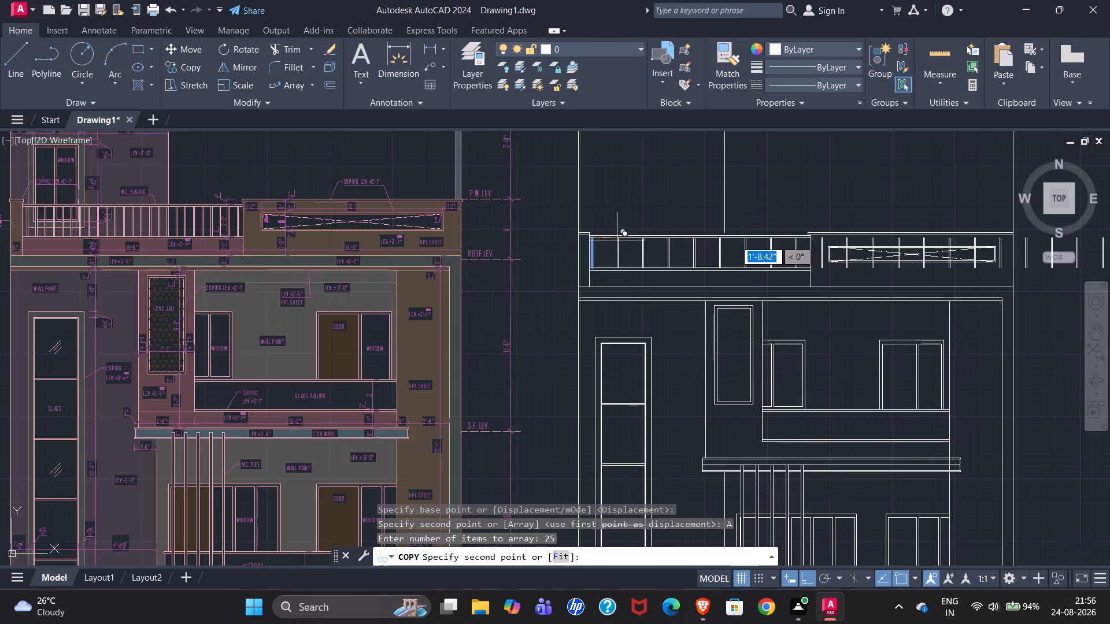
pyautogui.scroll(3, 616, 240)
pyautogui.scroll(-2, 504, 236)
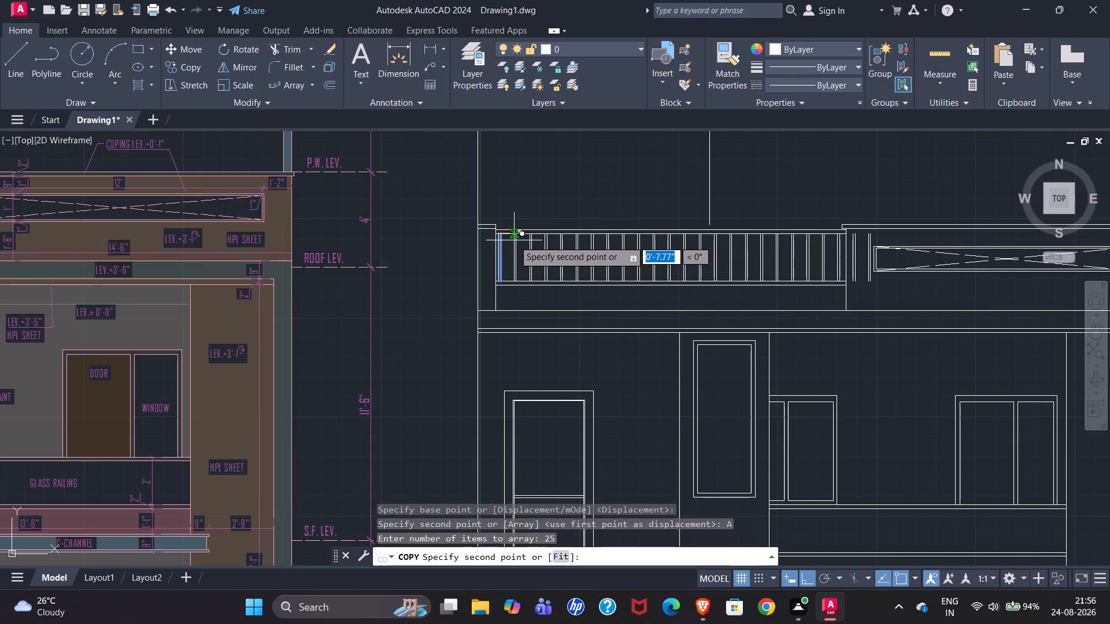
pyautogui.scroll(1, 514, 240)
pyautogui.scroll(-1, 377, 240)
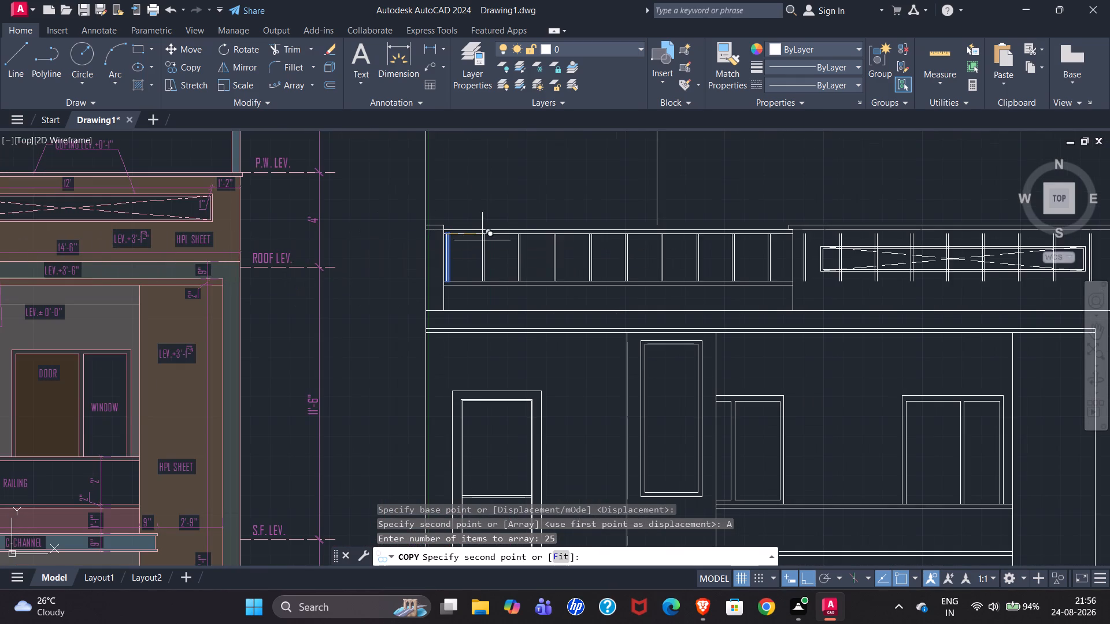
pyautogui.scroll(1, 475, 238)
pyautogui.scroll(-1, 397, 232)
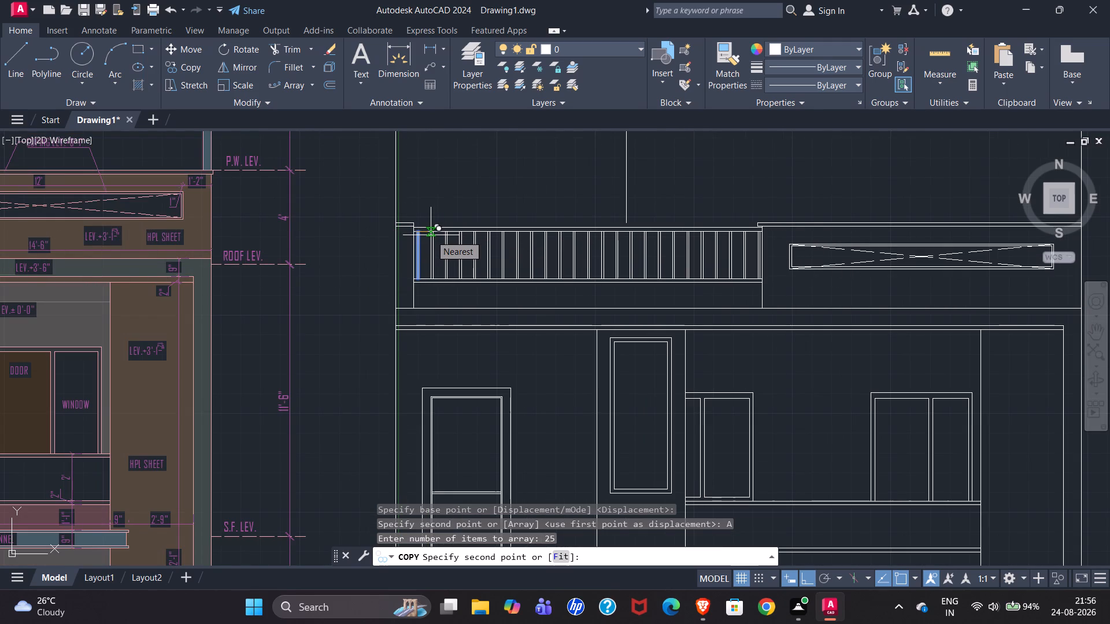
pyautogui.scroll(1, 431, 235)
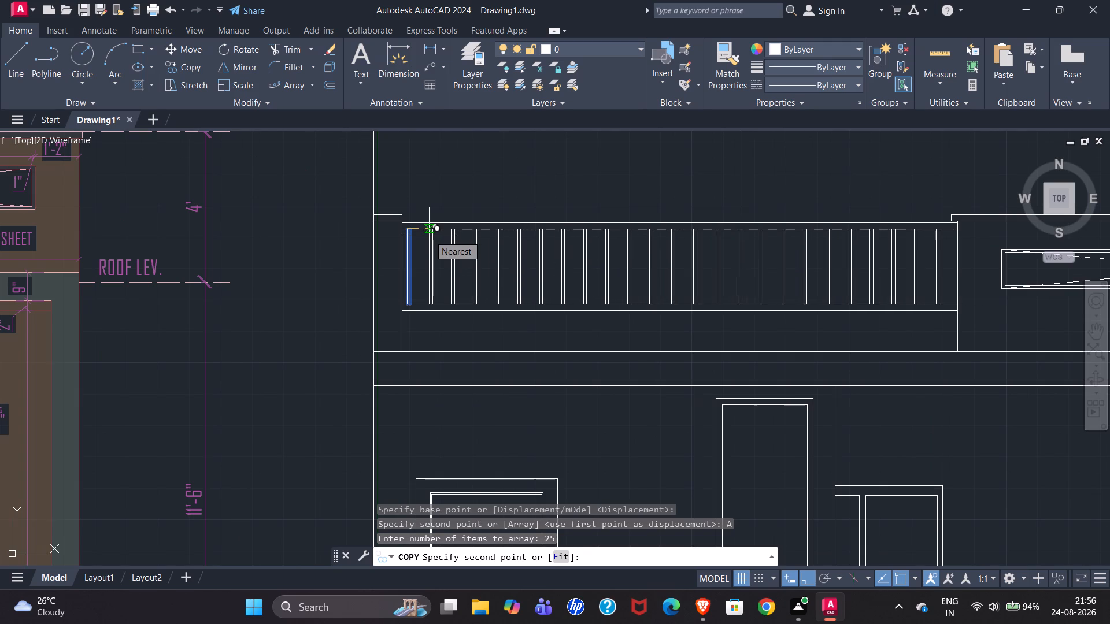
pyautogui.click(429, 235)
pyautogui.press('Escape')
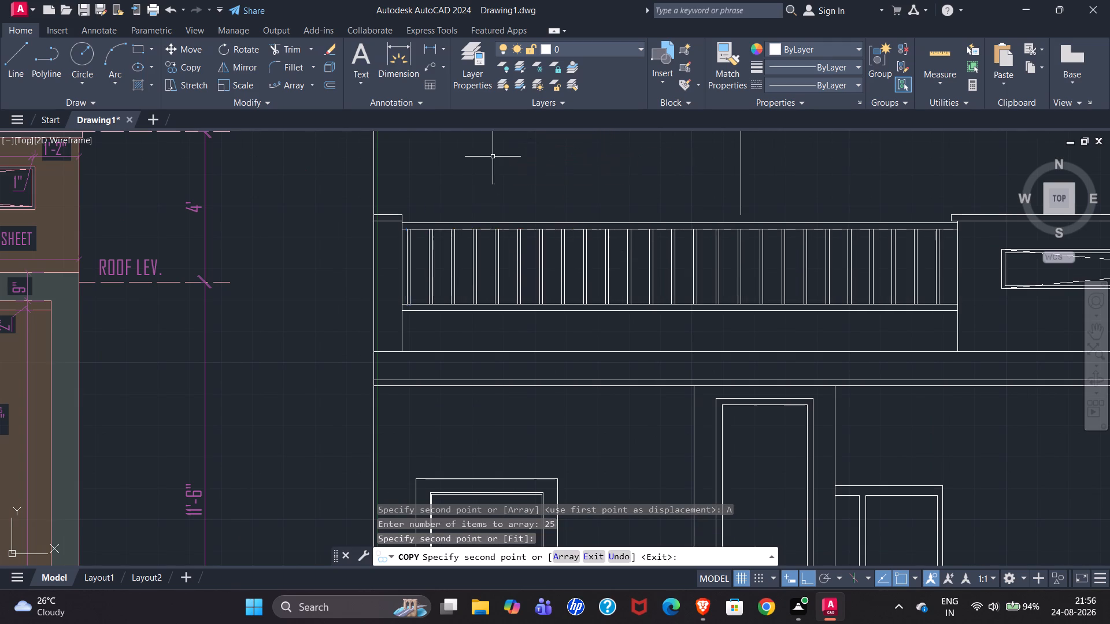
# Compare the finished railing and left pillar coping with the reference elevation around the M.S. railing and its coping annotations.
pyautogui.scroll(4, 425, 236)
pyautogui.scroll(-3, 249, 205)
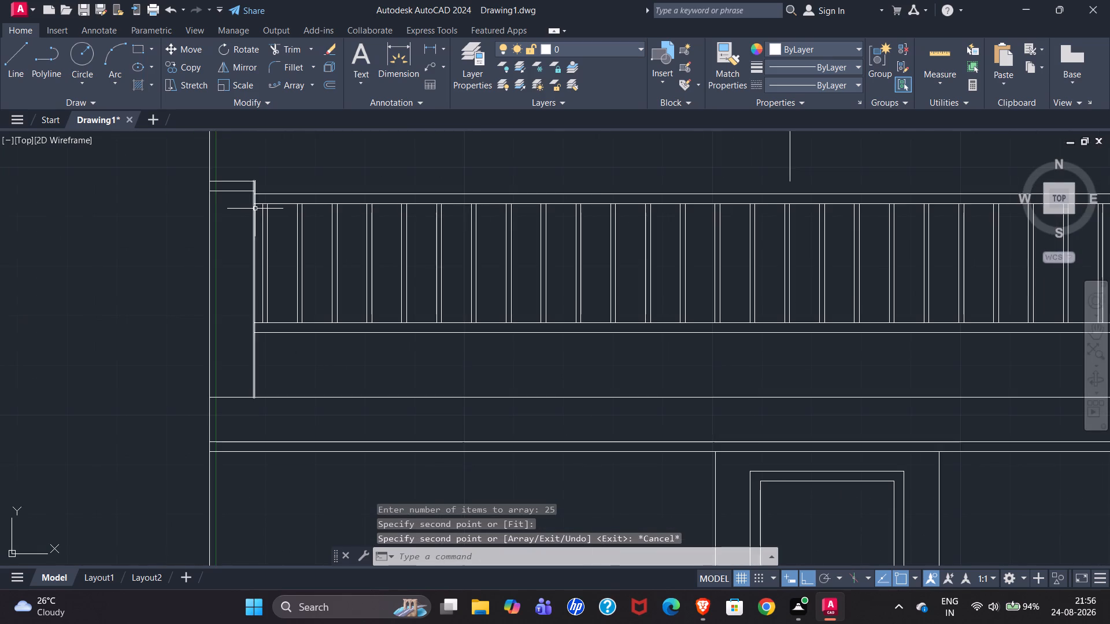
pyautogui.scroll(-1, 247, 211)
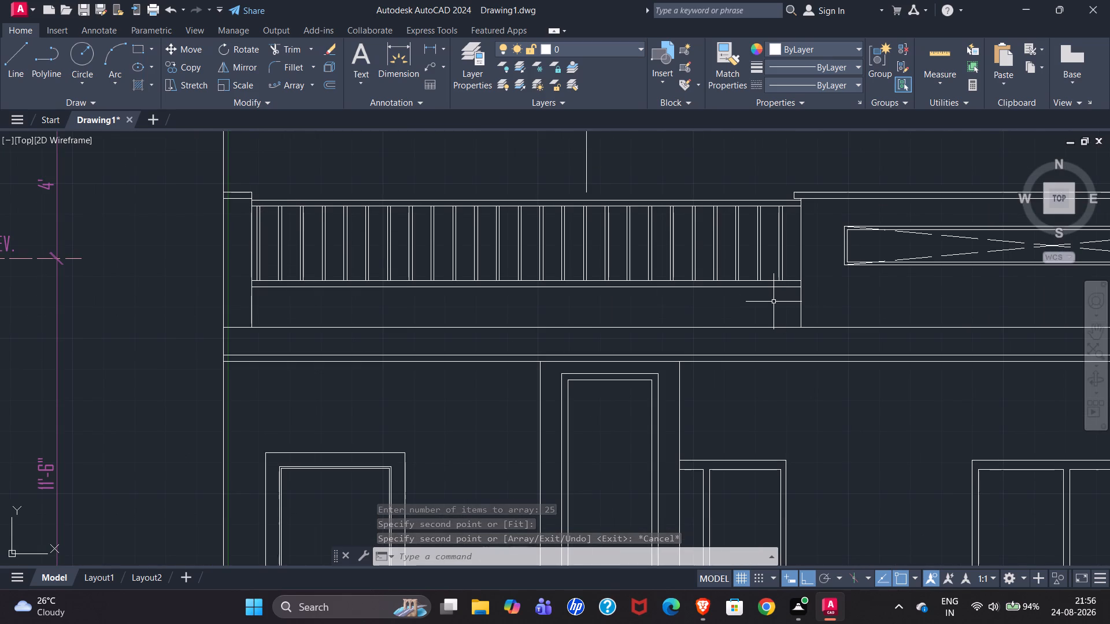
pyautogui.scroll(-2, 827, 301)
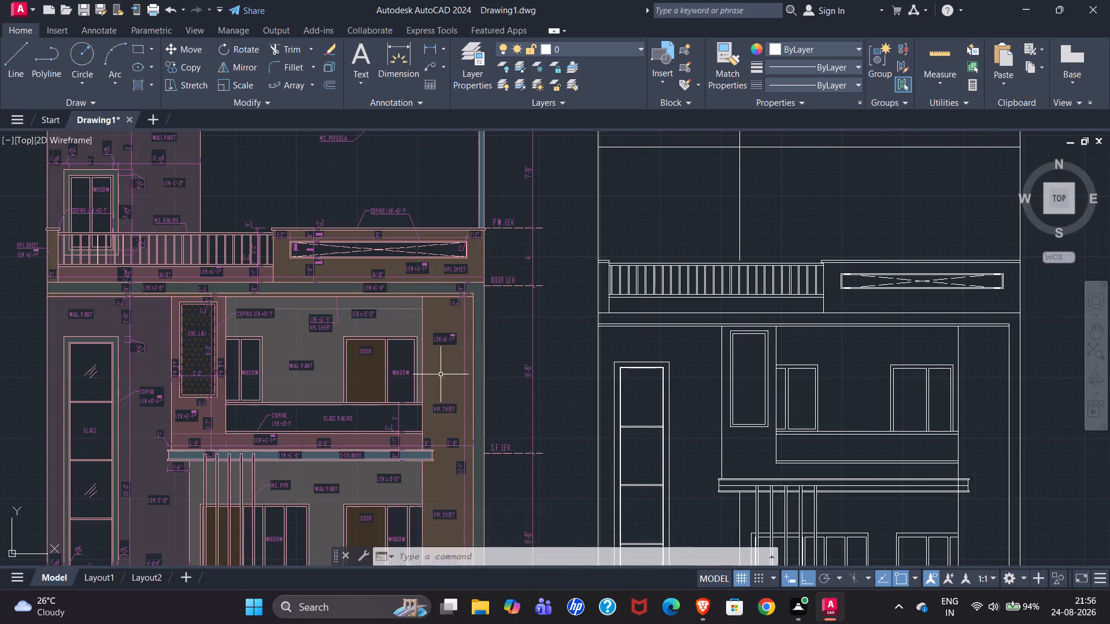
pyautogui.scroll(4, 50, 253)
pyautogui.scroll(-2, 58, 263)
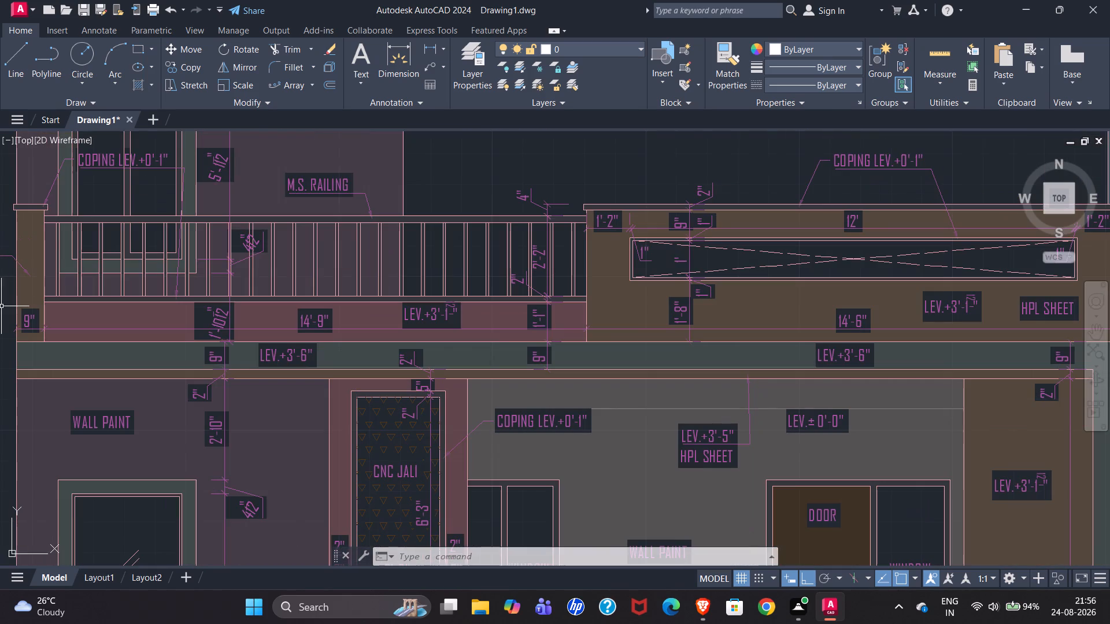
pyautogui.scroll(-1, 5, 321)
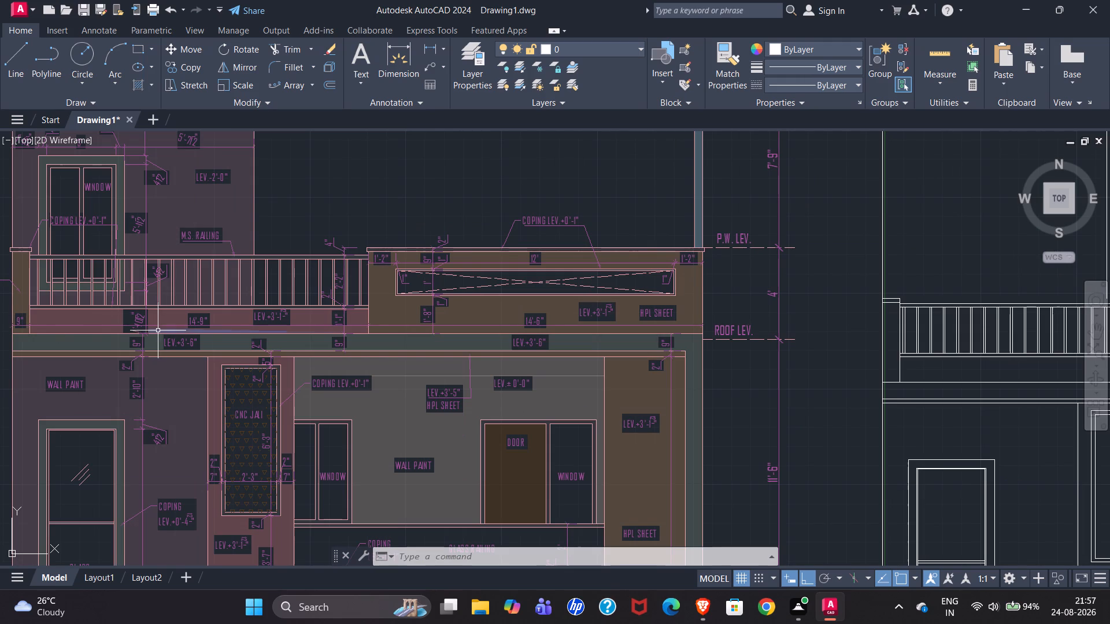
pyautogui.scroll(-1, 61, 340)
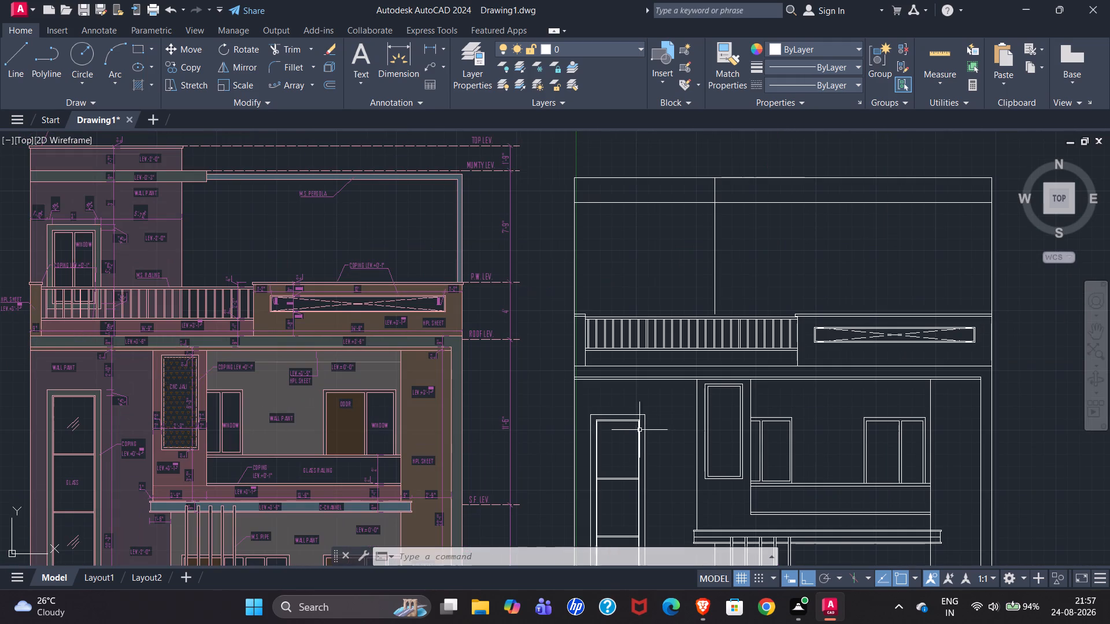
pyautogui.scroll(3, 580, 350)
pyautogui.scroll(-2, 540, 365)
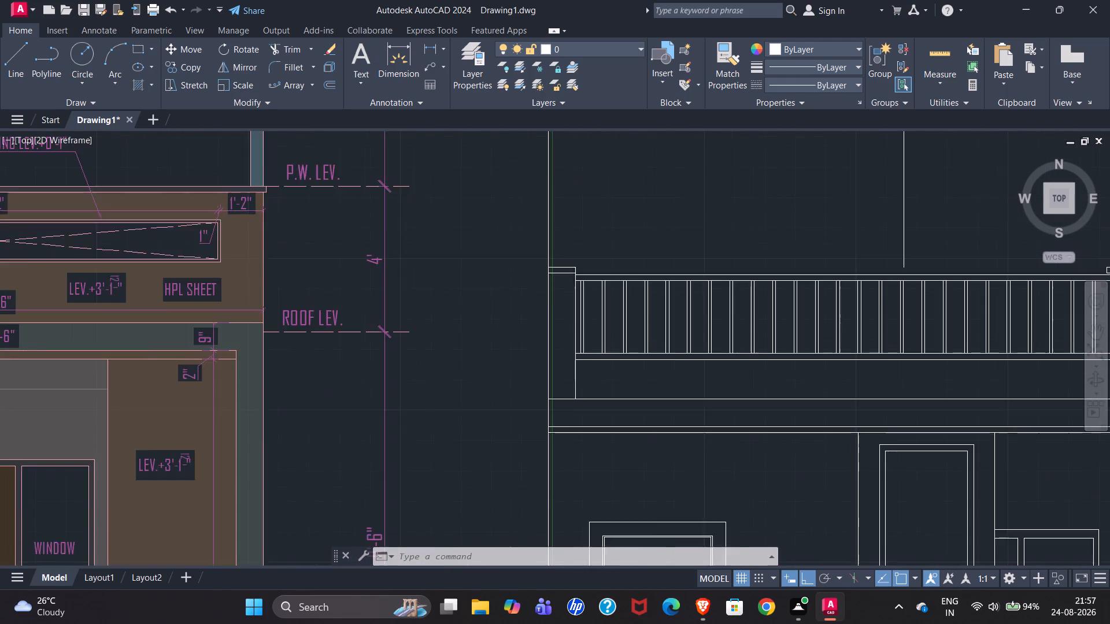
pyautogui.scroll(2, 542, 309)
pyautogui.scroll(-2, 654, 305)
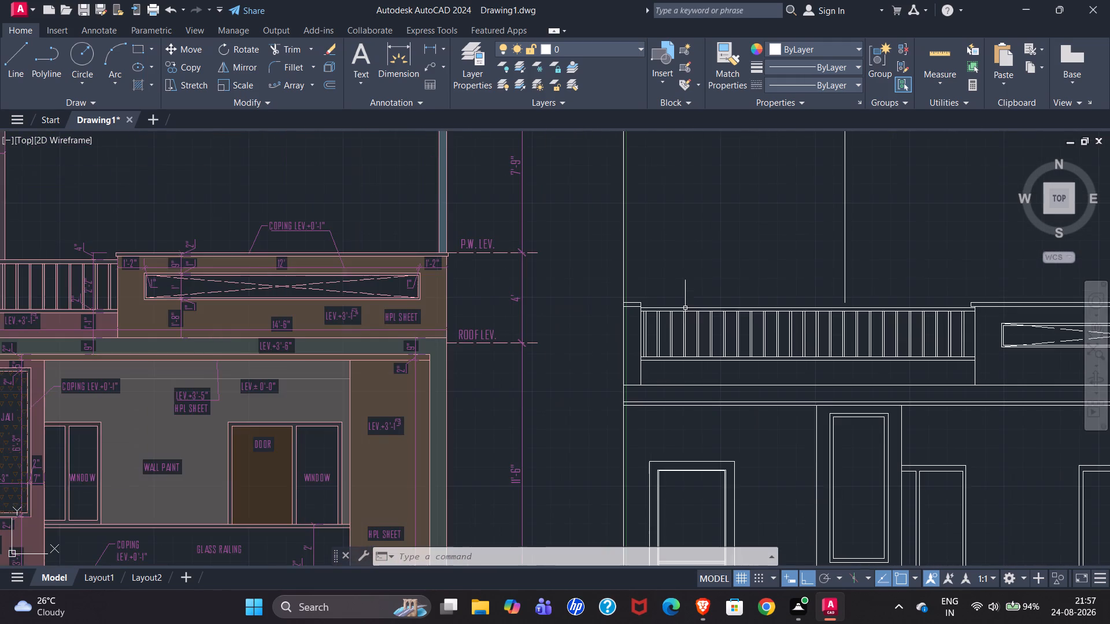
pyautogui.scroll(-2, 190, 332)
pyautogui.scroll(4, 35, 300)
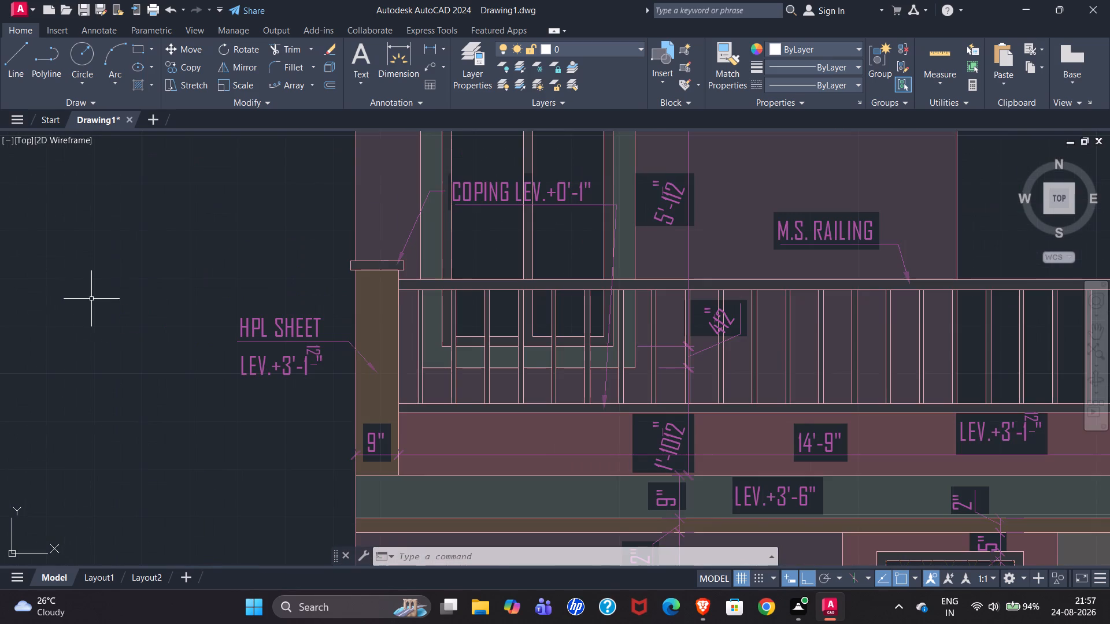
pyautogui.scroll(-1, 101, 290)
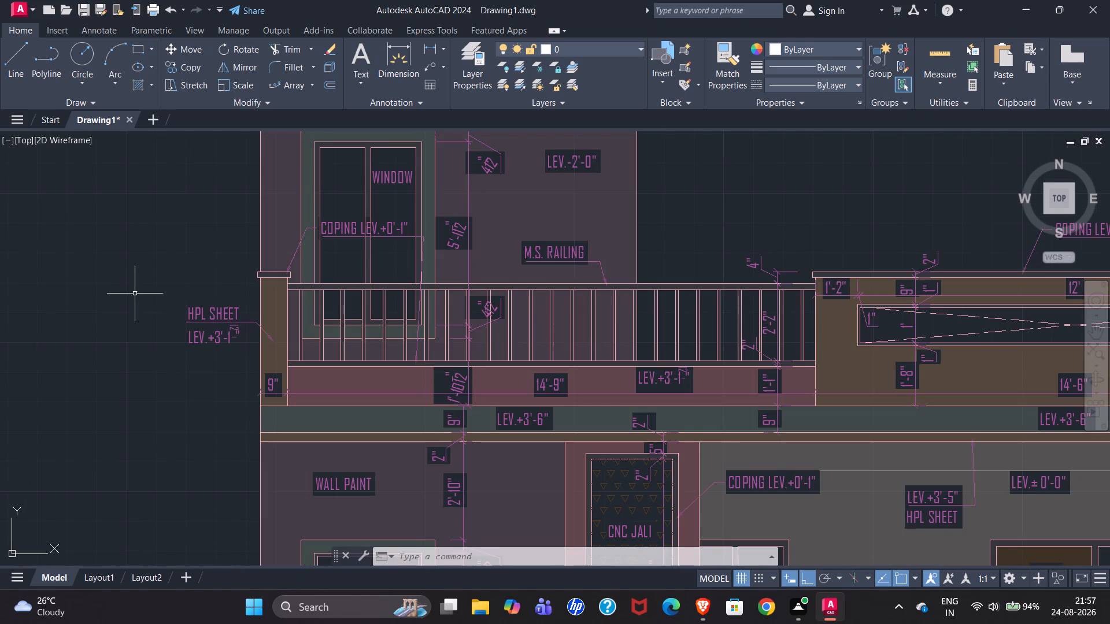
pyautogui.scroll(-2, 0, 311)
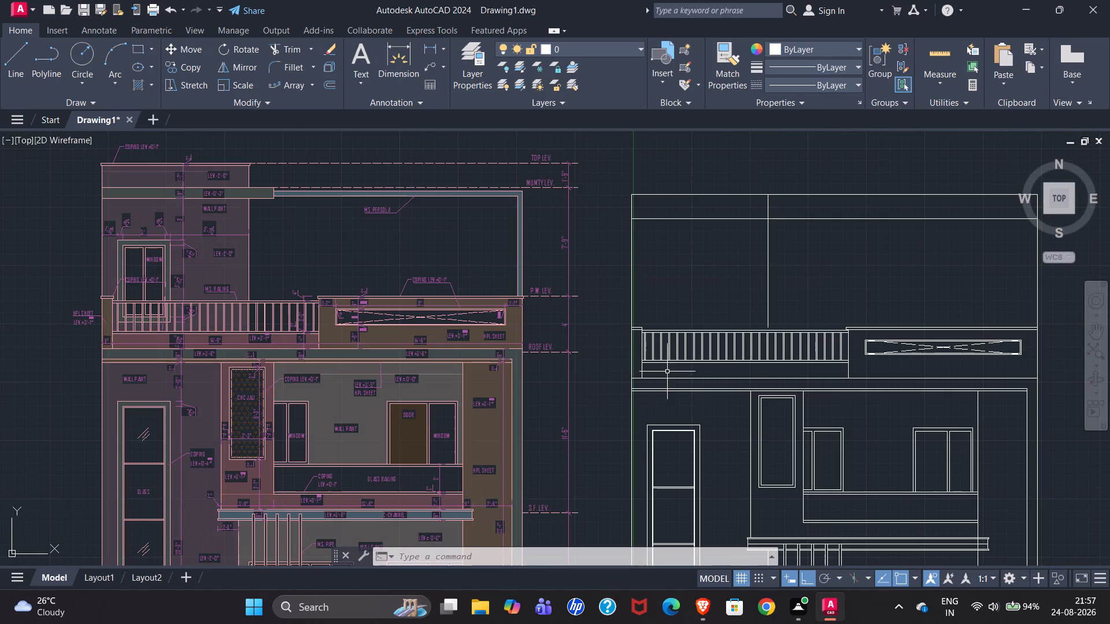
pyautogui.scroll(4, 621, 331)
pyautogui.scroll(-1, 547, 335)
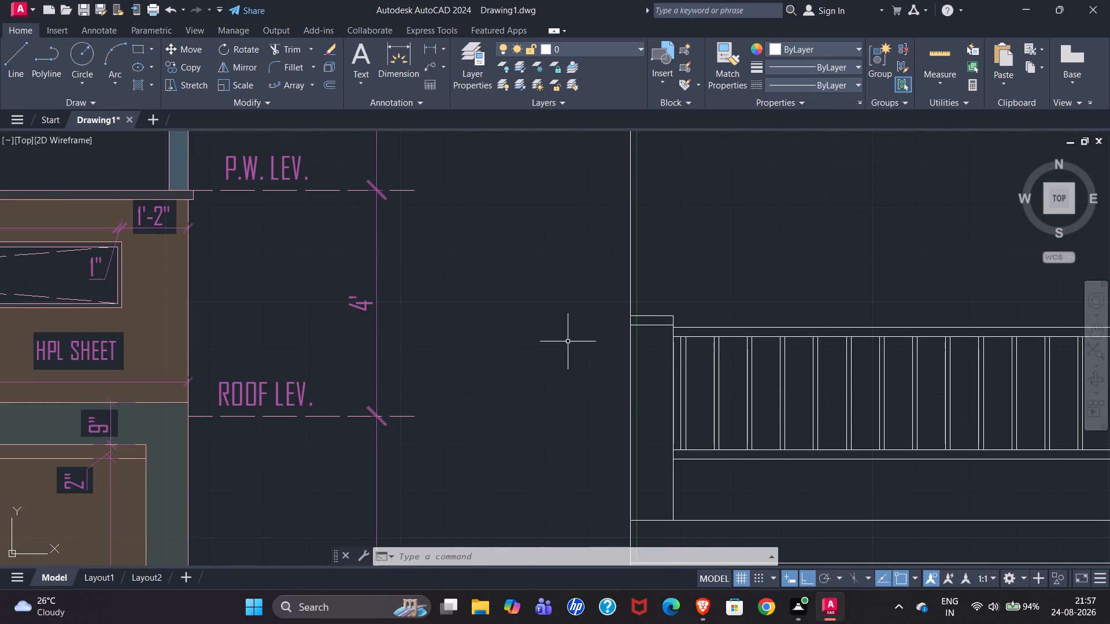
pyautogui.scroll(-1, 553, 347)
pyautogui.scroll(-1, 614, 355)
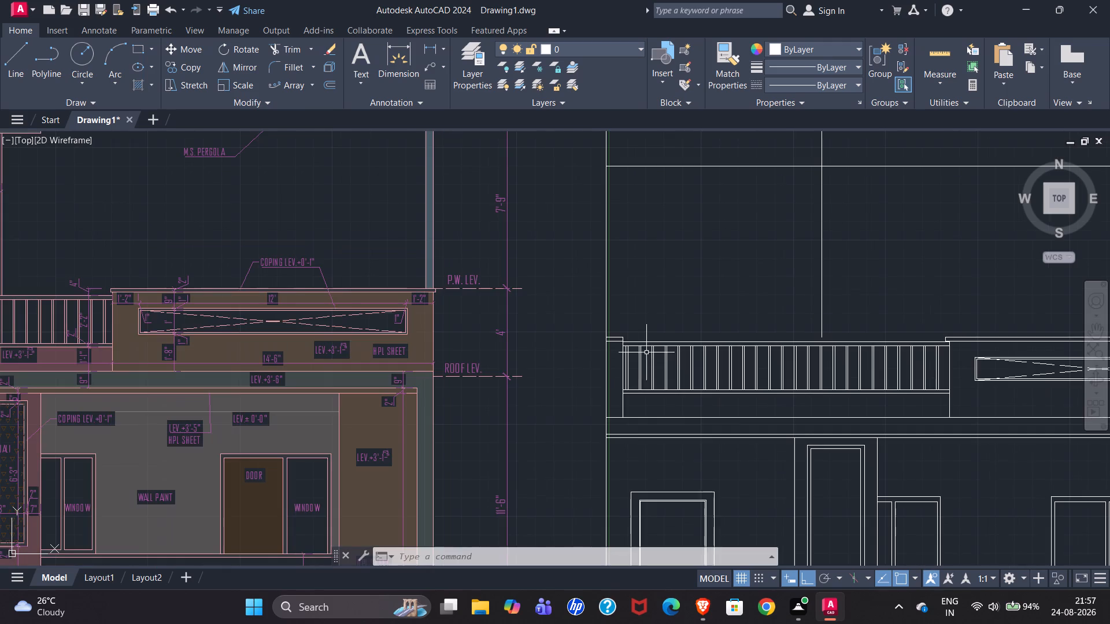
# Draw a vertical line about 2" long, 1" beyond the right end of the left pillar's coping, upward from the coping's underside level.
pyautogui.scroll(4, 662, 352)
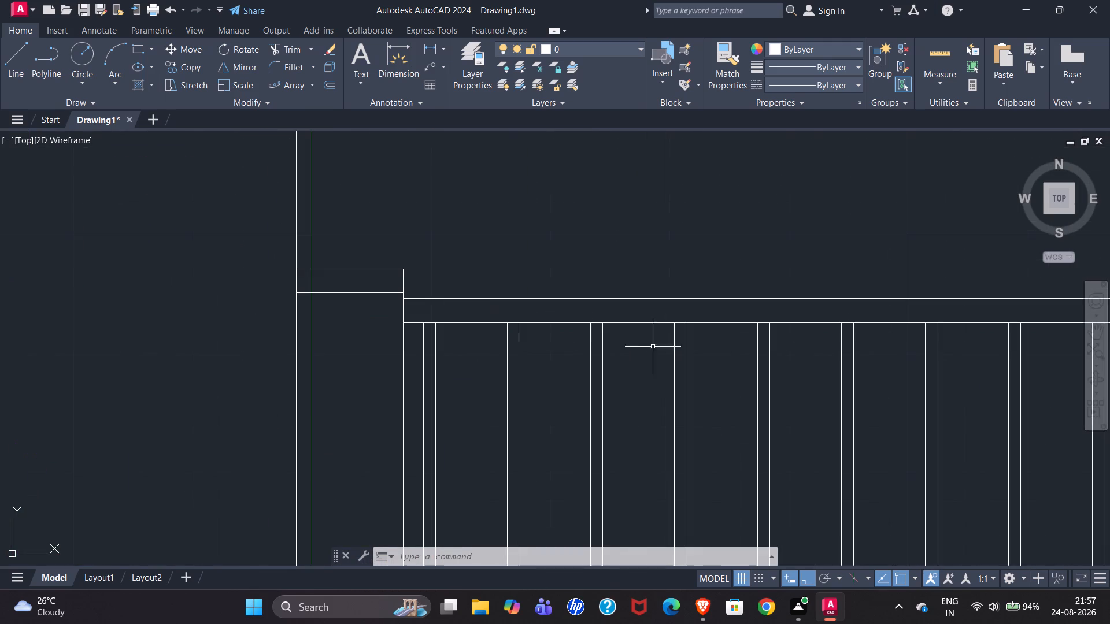
pyautogui.scroll(2, 395, 276)
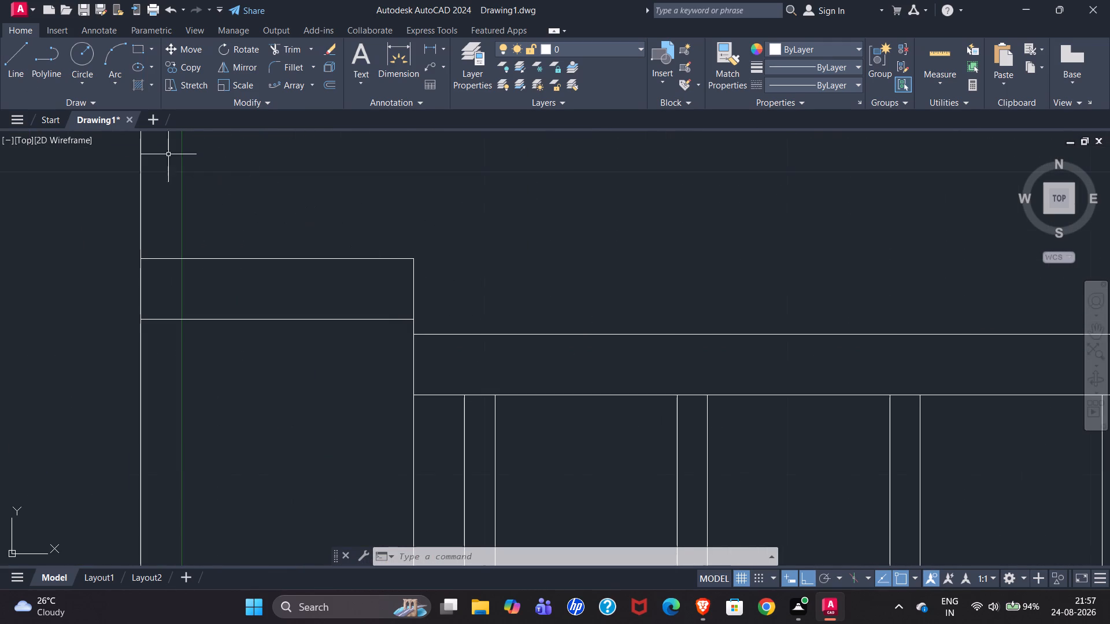
pyautogui.click(20, 66)
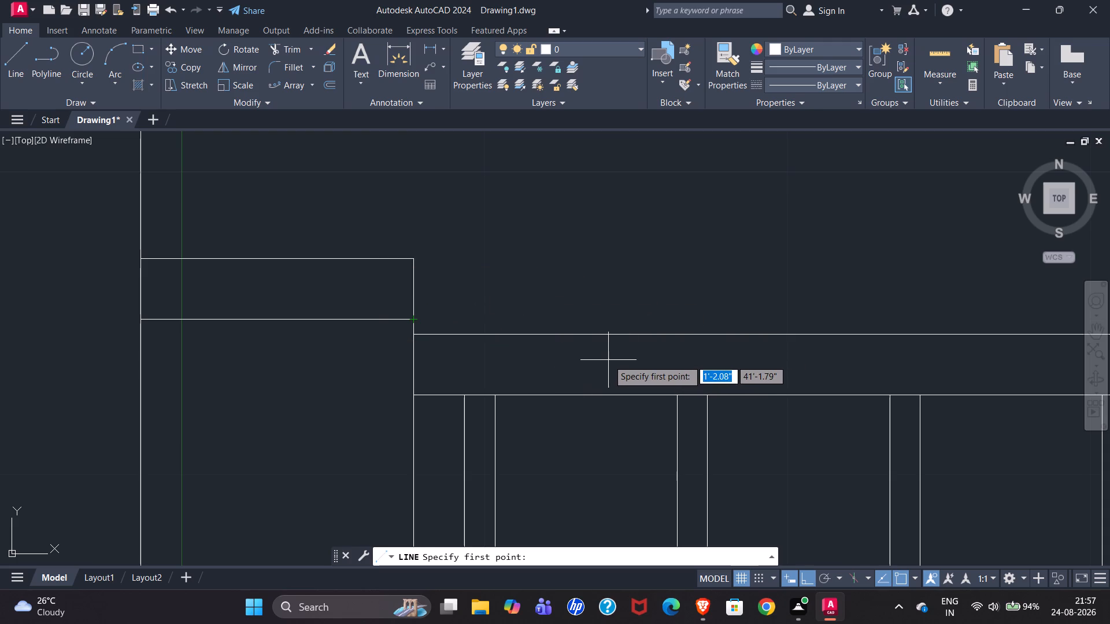
pyautogui.press('t')
pyautogui.press('k')
pyautogui.press('Return')
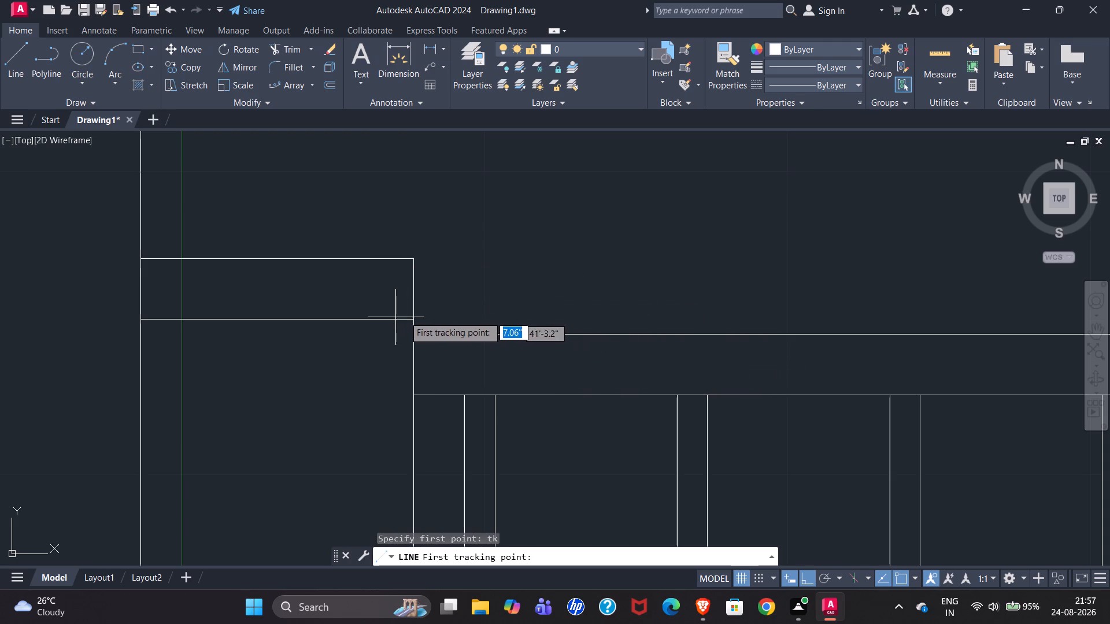
pyautogui.click(415, 318)
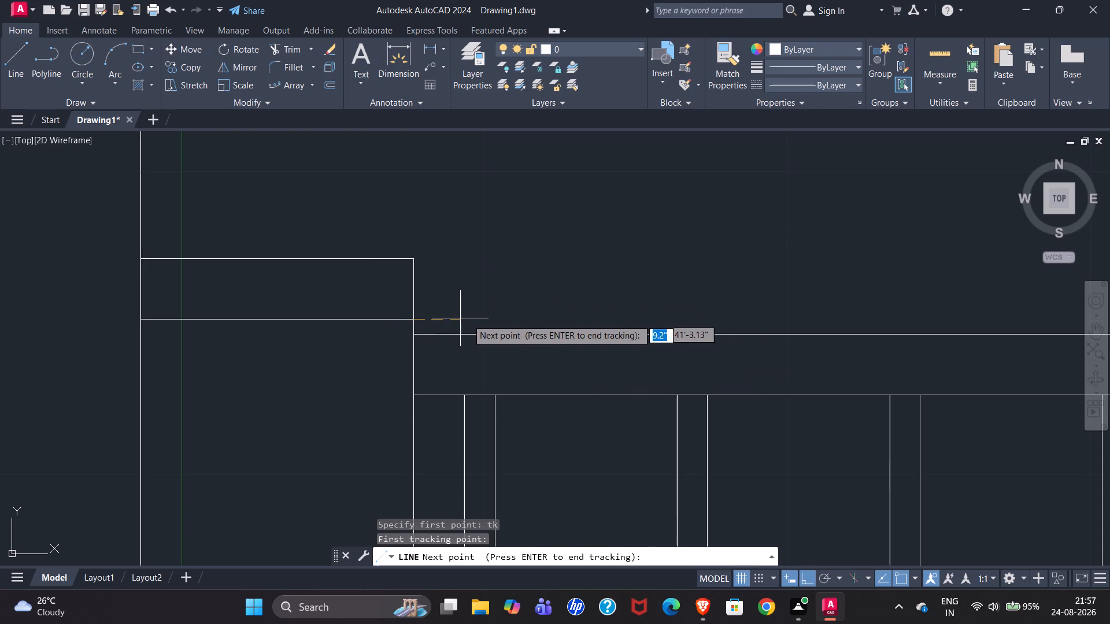
pyautogui.write('2"')
pyautogui.press('Return')
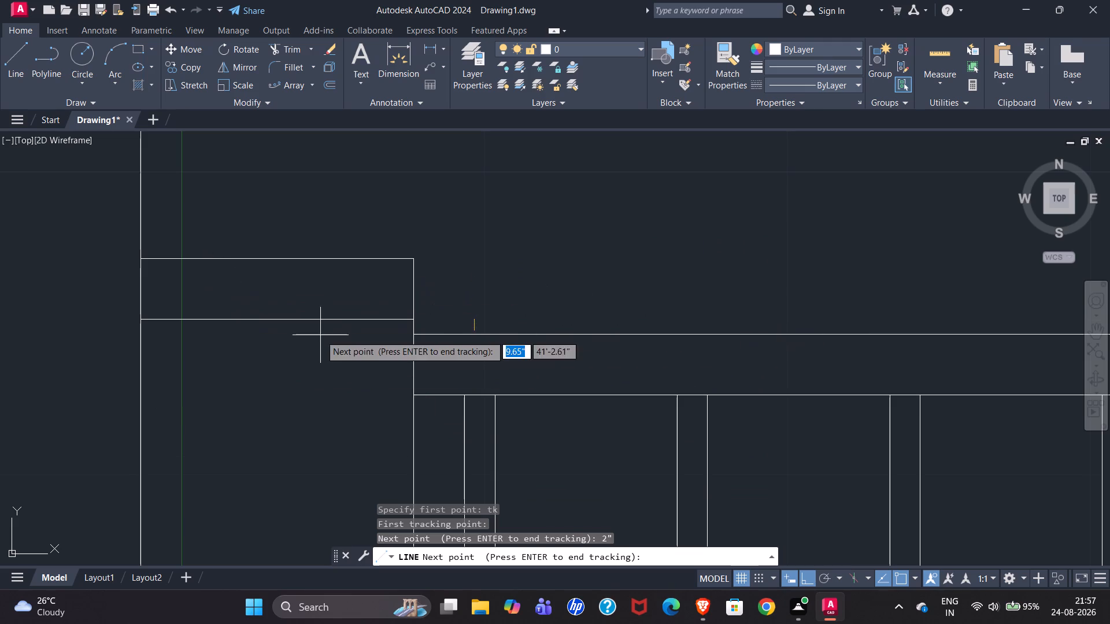
pyautogui.scroll(-2, 261, 310)
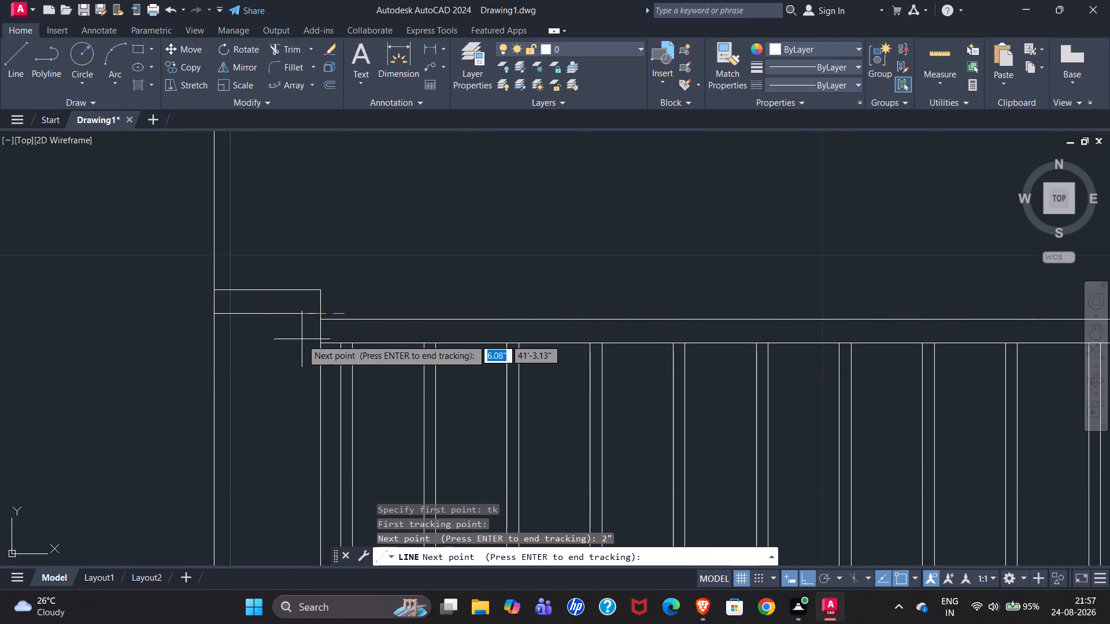
pyautogui.scroll(3, 304, 335)
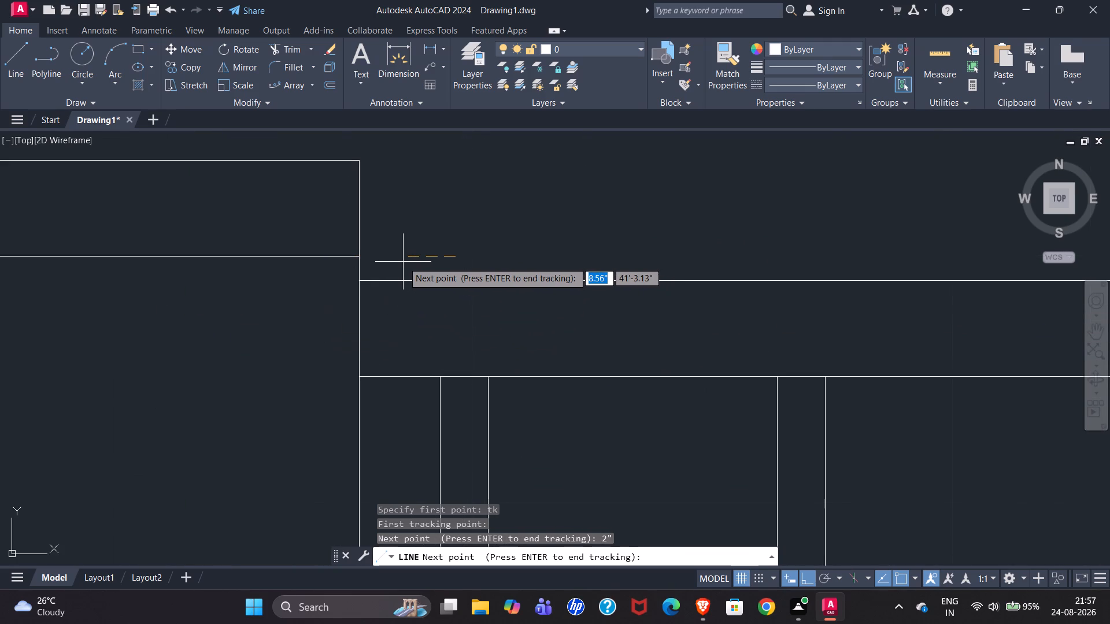
pyautogui.write('1"')
pyautogui.press('Return')
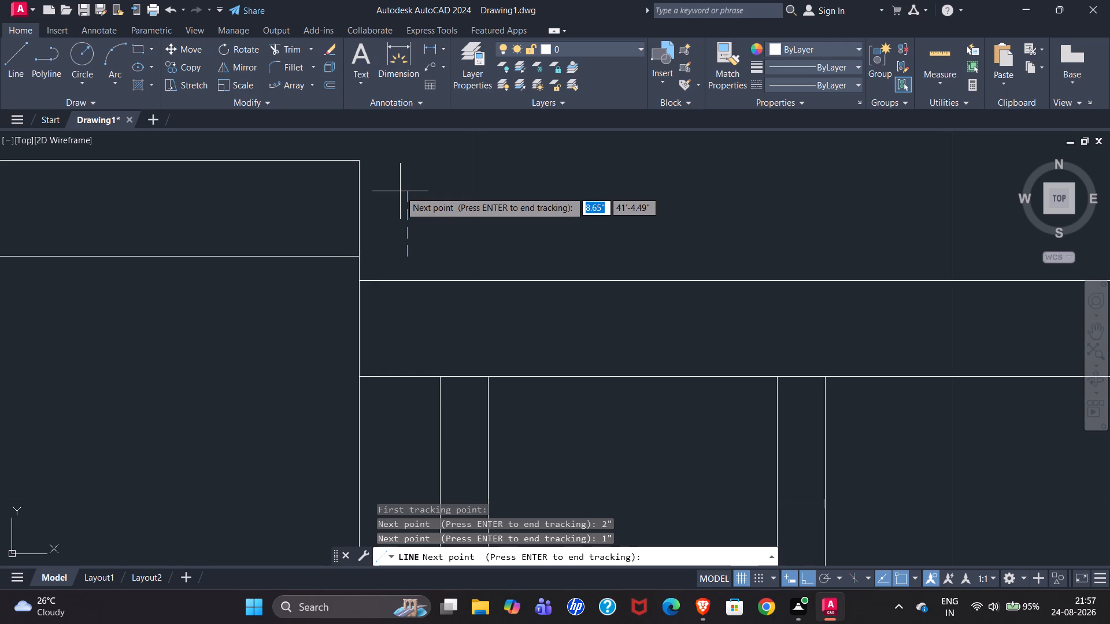
pyautogui.press('Return')
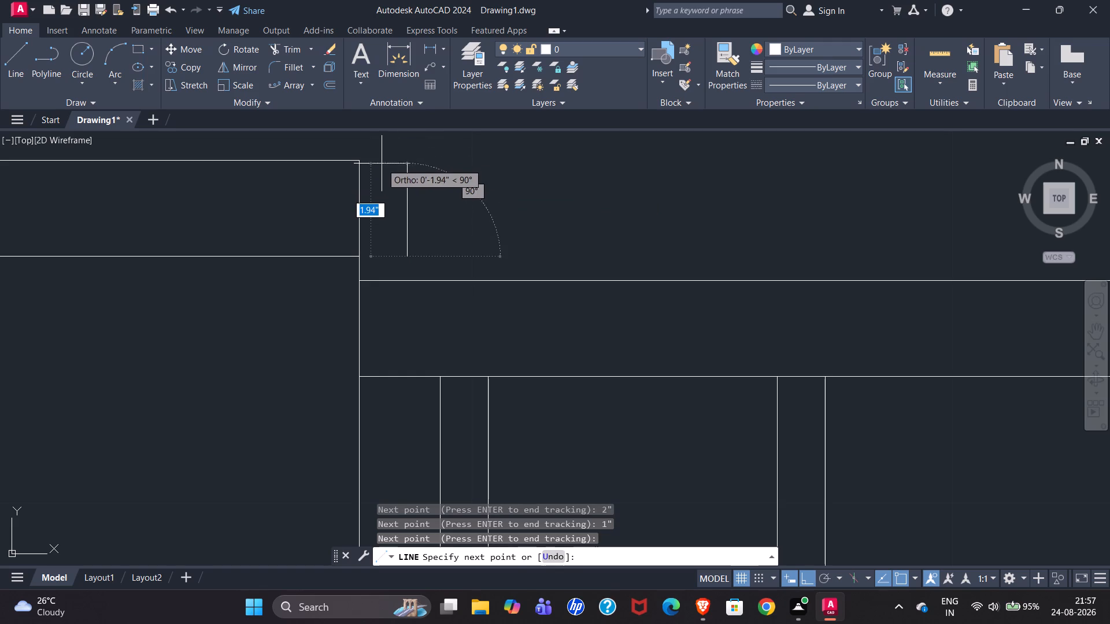
pyautogui.click(401, 154)
pyautogui.press('Escape')
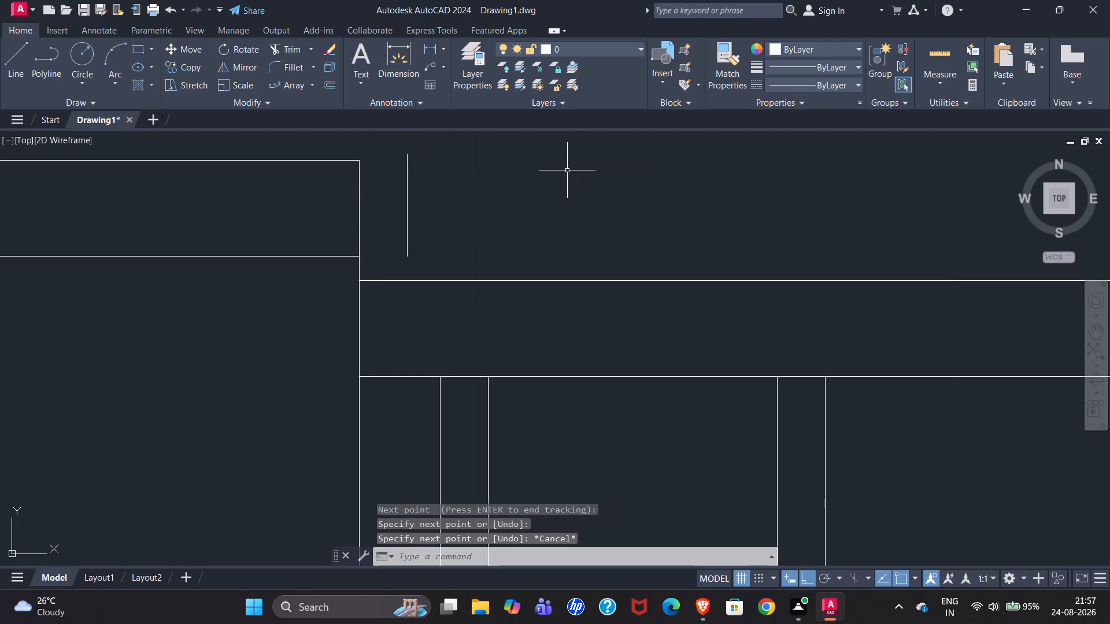
# Extend the left pillar coping's top and bottom lines to the short vertical line beyond the pillar's right edge.
pyautogui.press('e')
pyautogui.press('x')
pyautogui.press('Return')
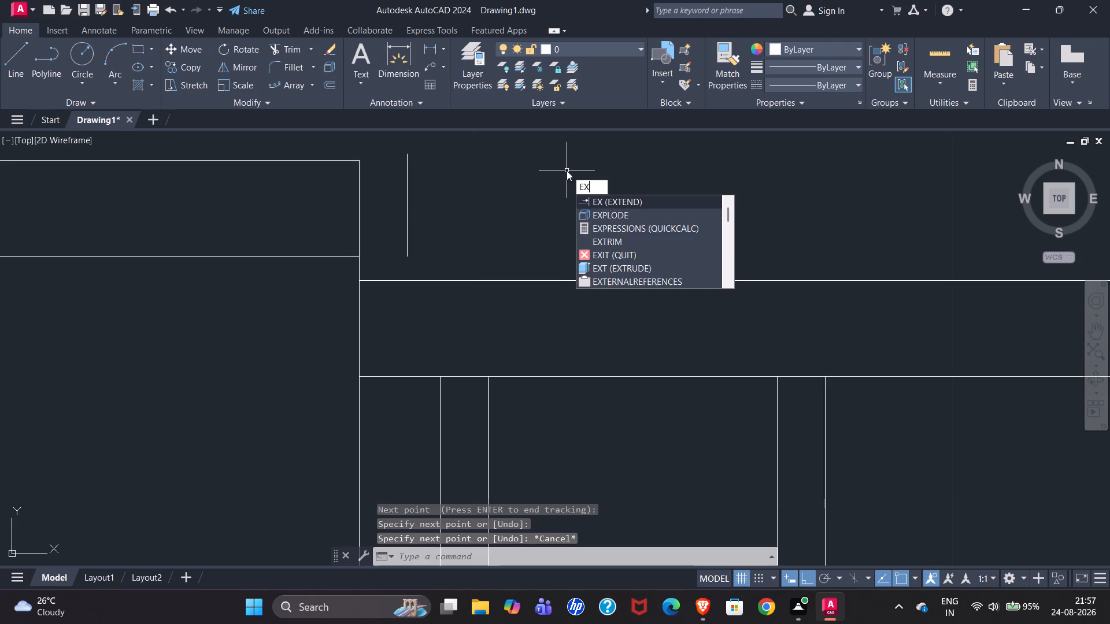
pyautogui.click(330, 159)
pyautogui.click(332, 259)
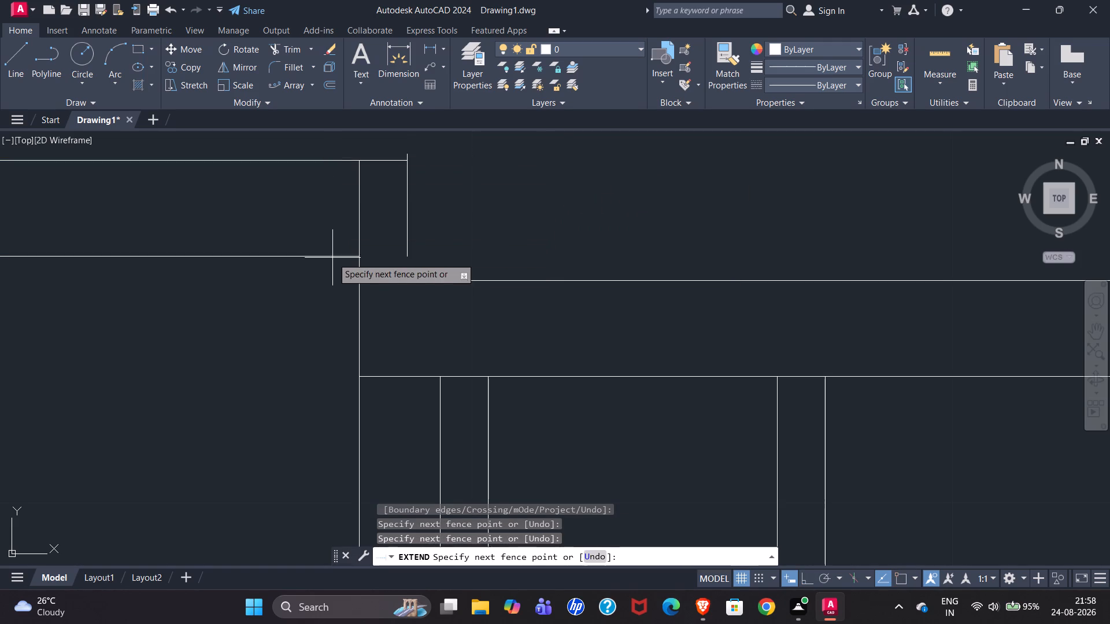
pyautogui.click(332, 241)
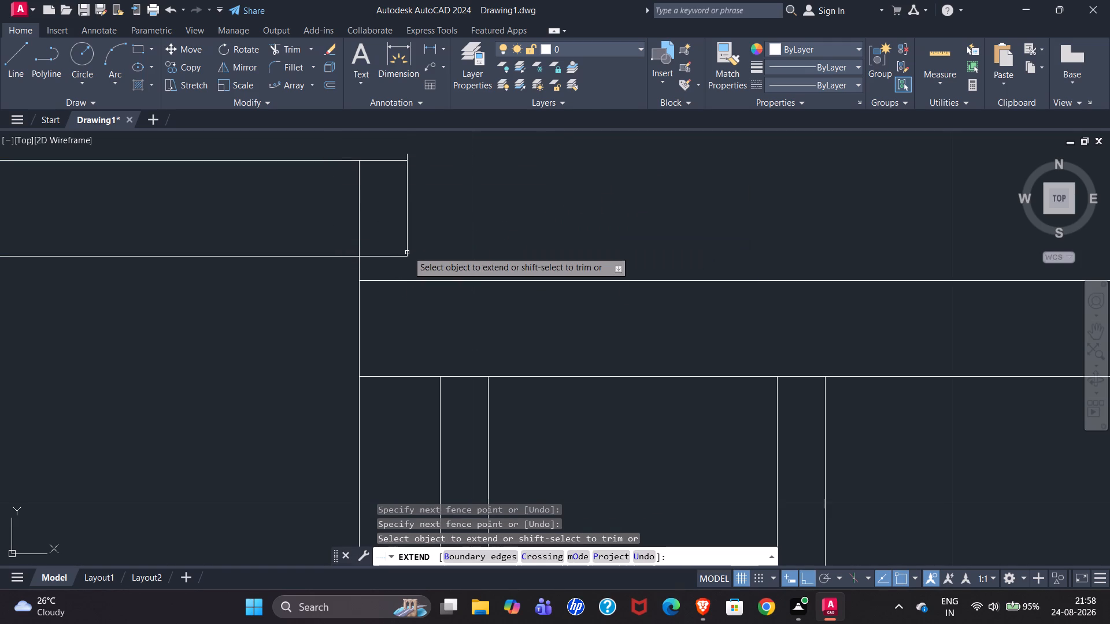
pyautogui.scroll(4, 408, 247)
pyautogui.press('Escape')
pyautogui.scroll(-4, 398, 319)
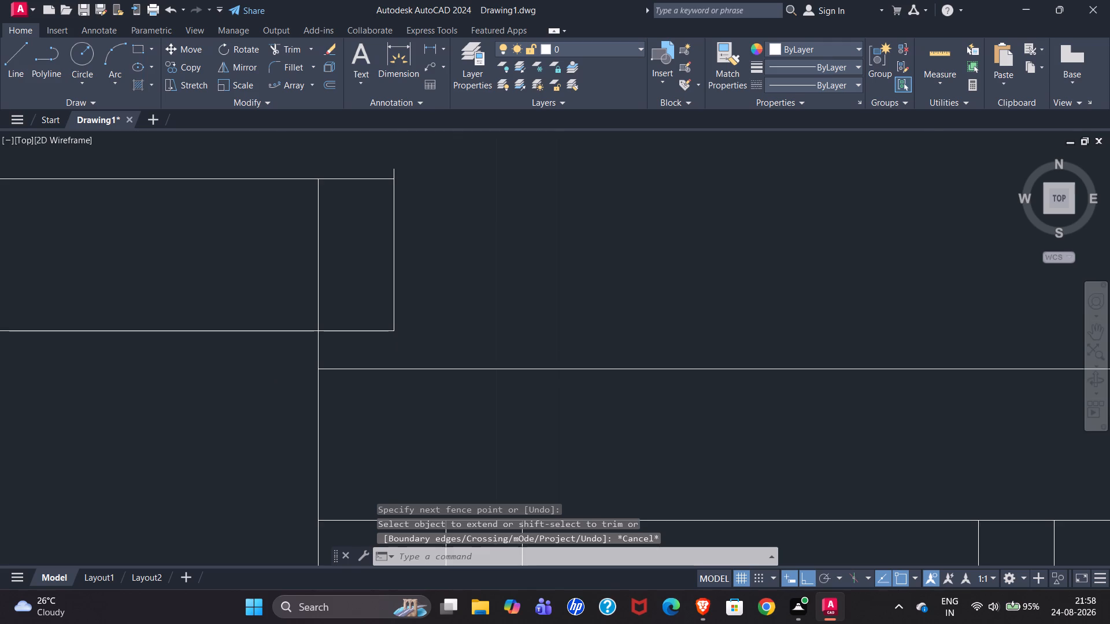
pyautogui.scroll(2, 392, 233)
pyautogui.scroll(-2, 441, 239)
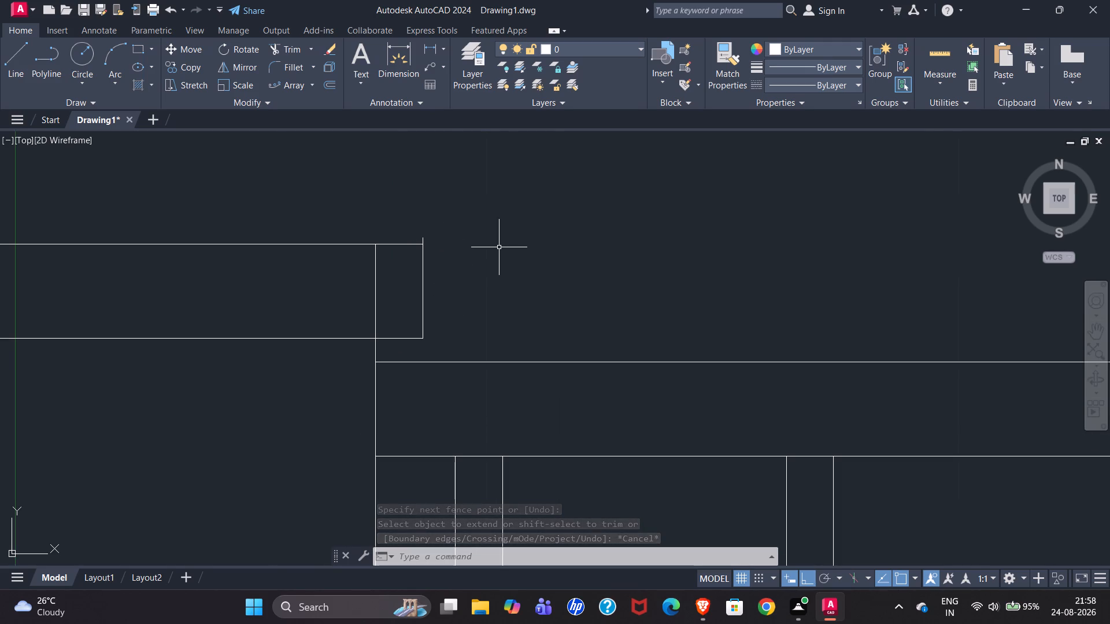
pyautogui.scroll(-2, 607, 244)
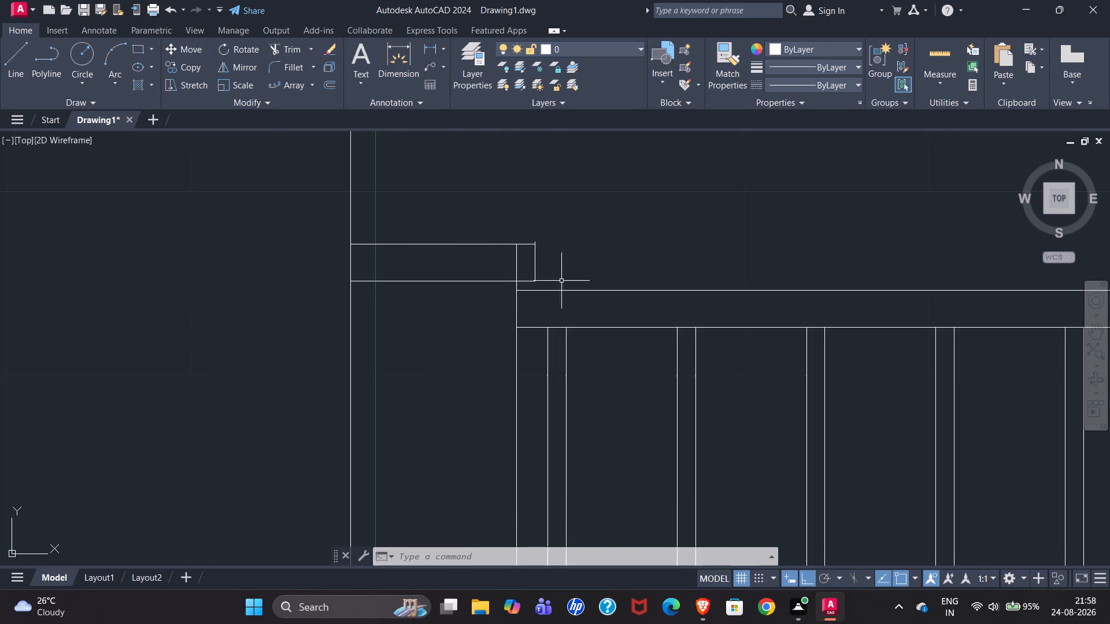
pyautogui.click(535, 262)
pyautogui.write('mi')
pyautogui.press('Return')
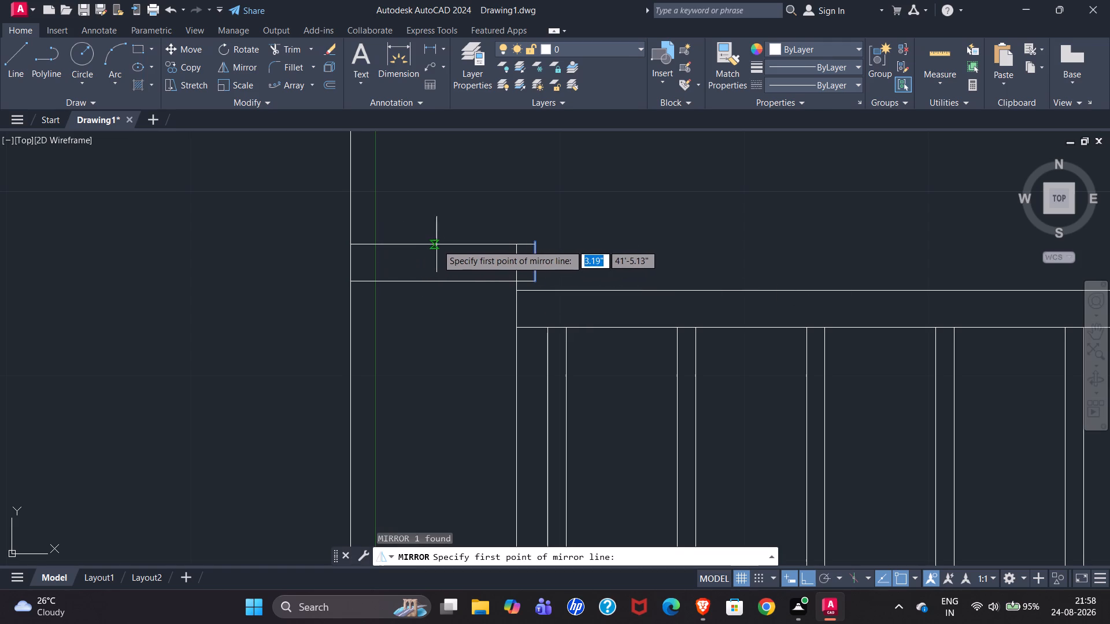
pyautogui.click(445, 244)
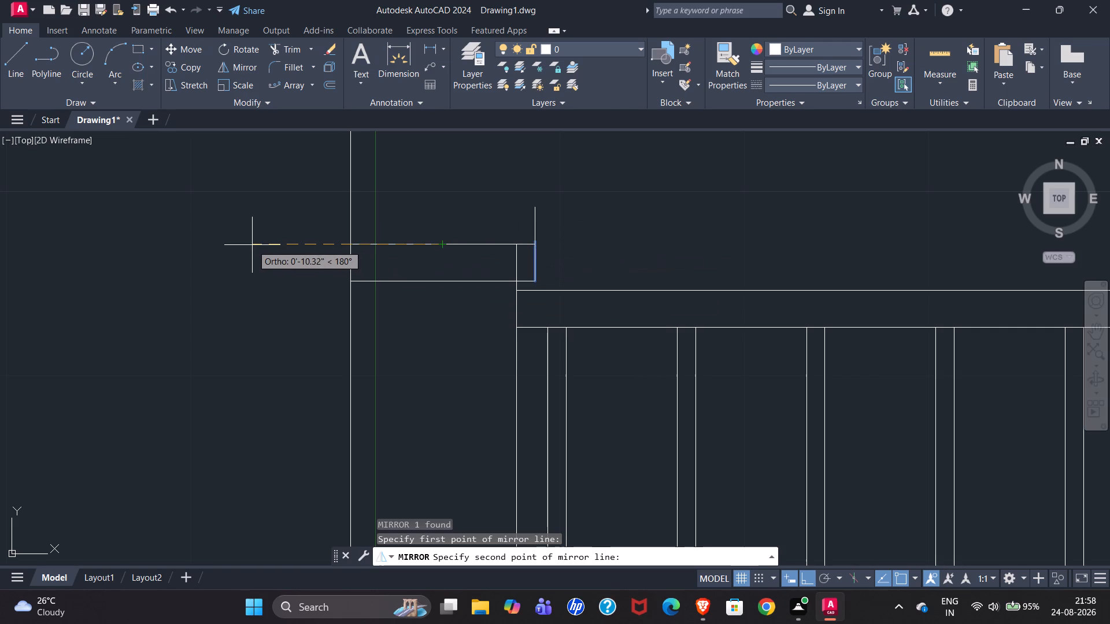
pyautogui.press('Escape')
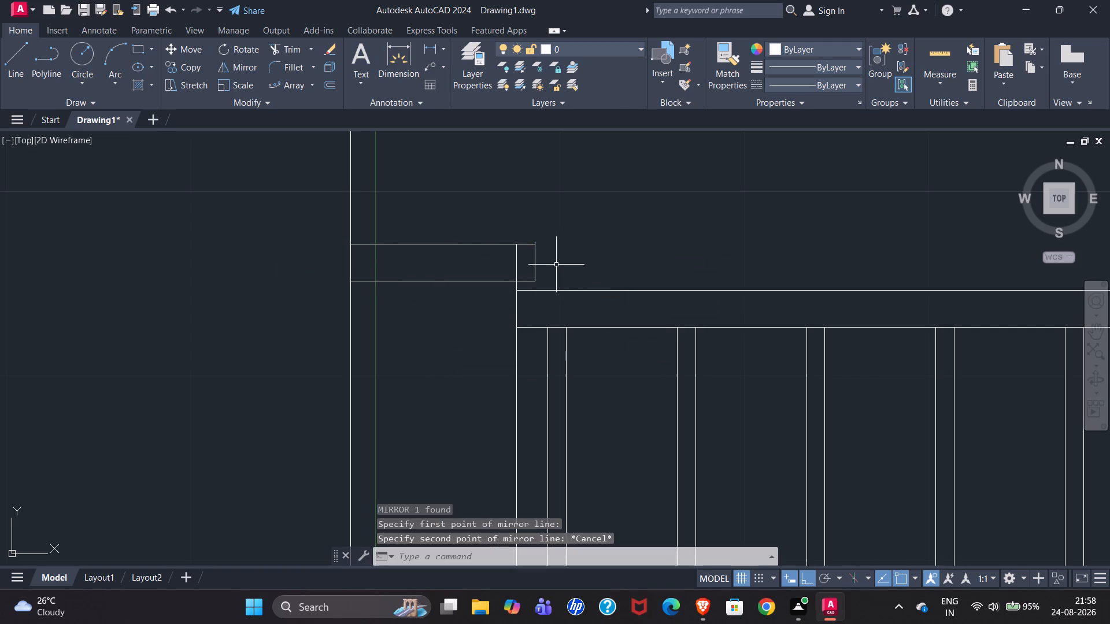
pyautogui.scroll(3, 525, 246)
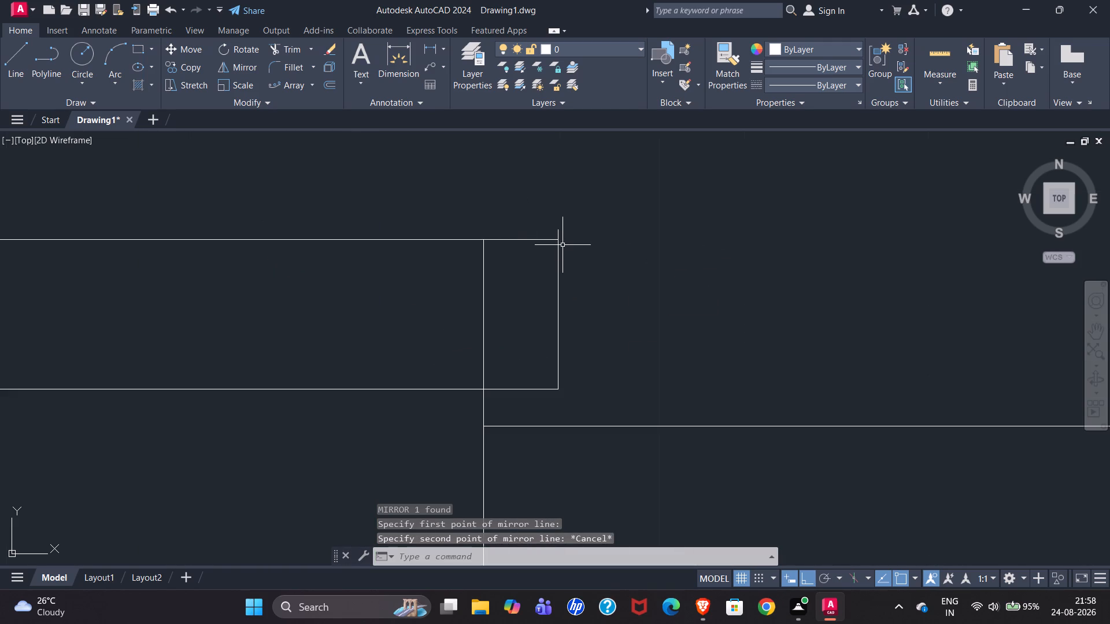
# Trim the overshoot of the coping's right end line above the coping's top line.
pyautogui.write('tr')
pyautogui.press('Return')
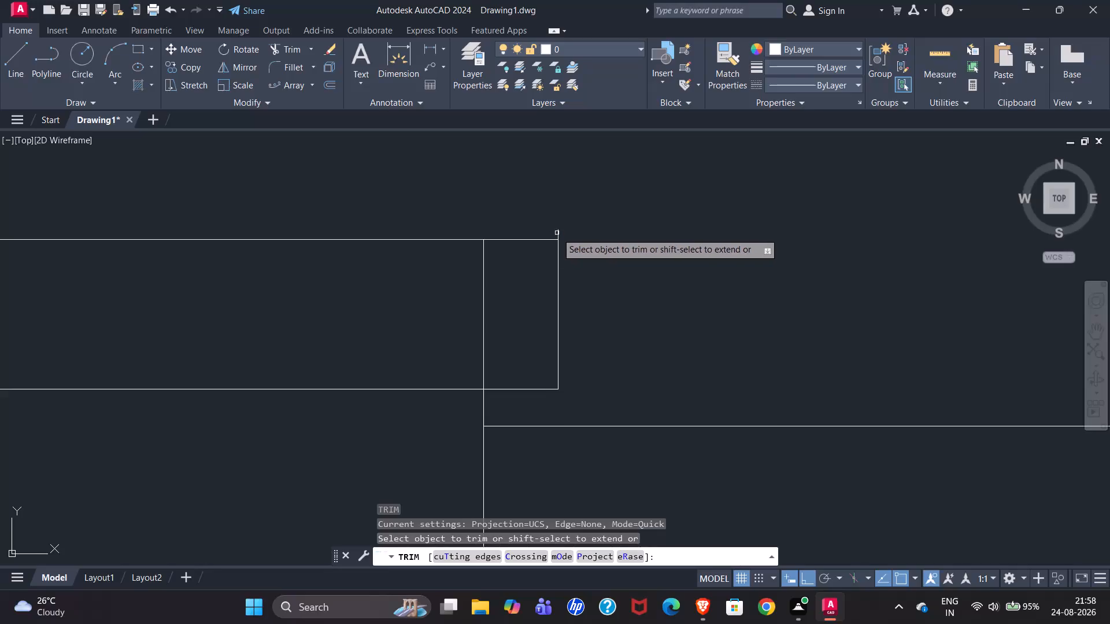
pyautogui.click(558, 232)
pyautogui.press('Escape')
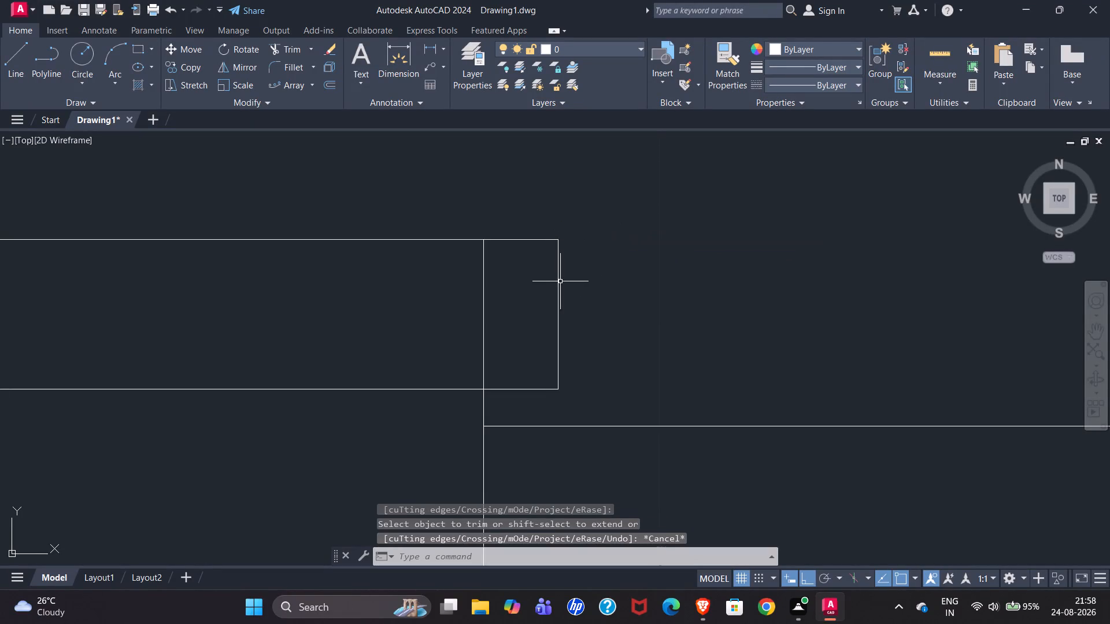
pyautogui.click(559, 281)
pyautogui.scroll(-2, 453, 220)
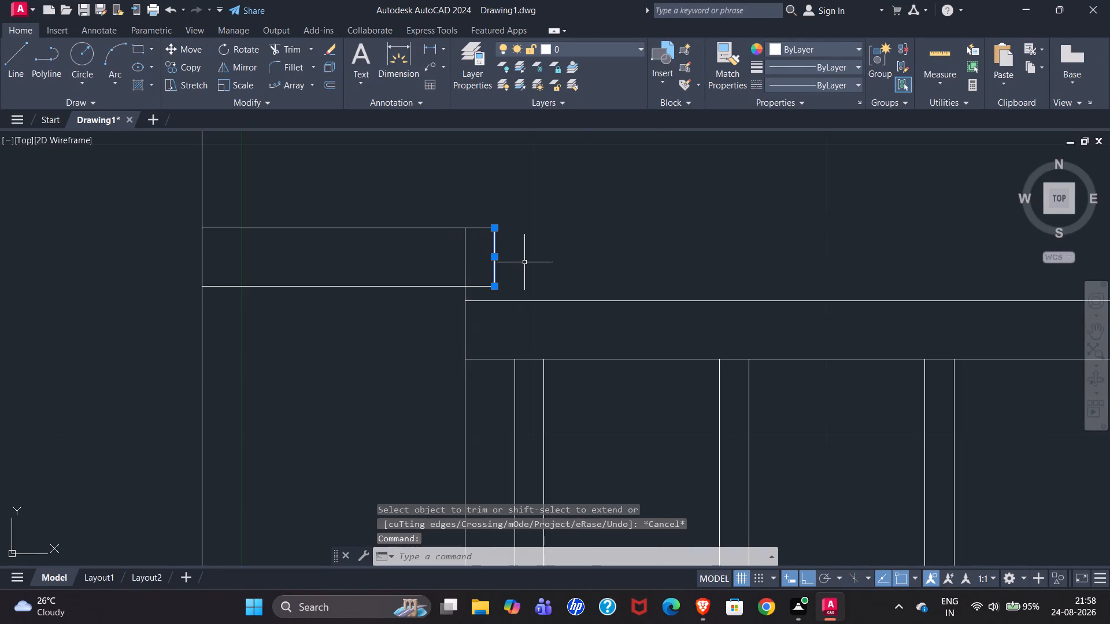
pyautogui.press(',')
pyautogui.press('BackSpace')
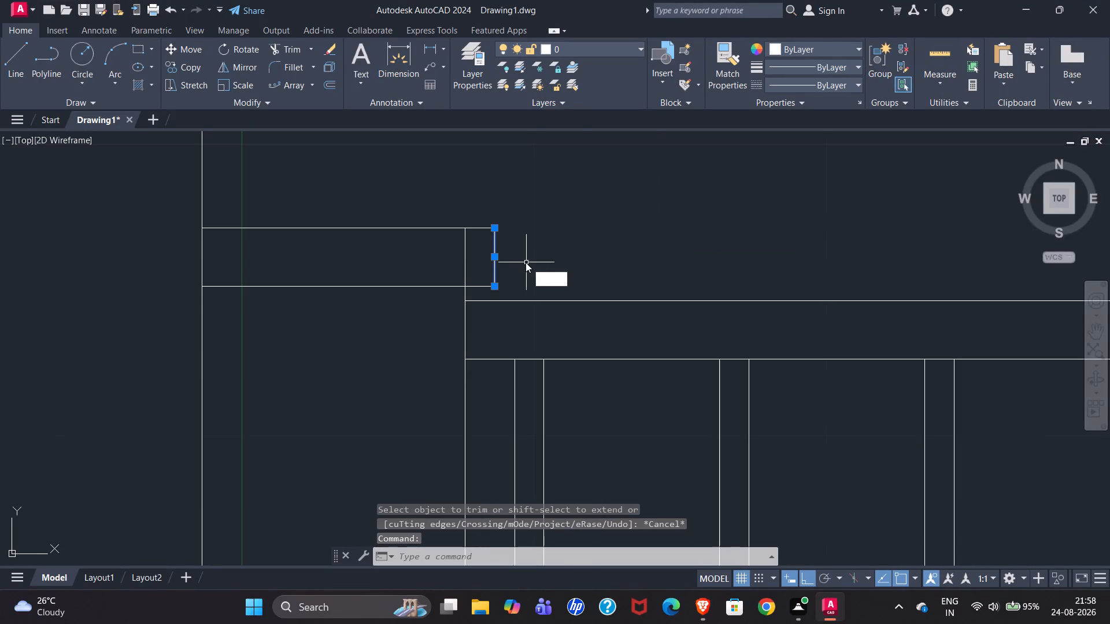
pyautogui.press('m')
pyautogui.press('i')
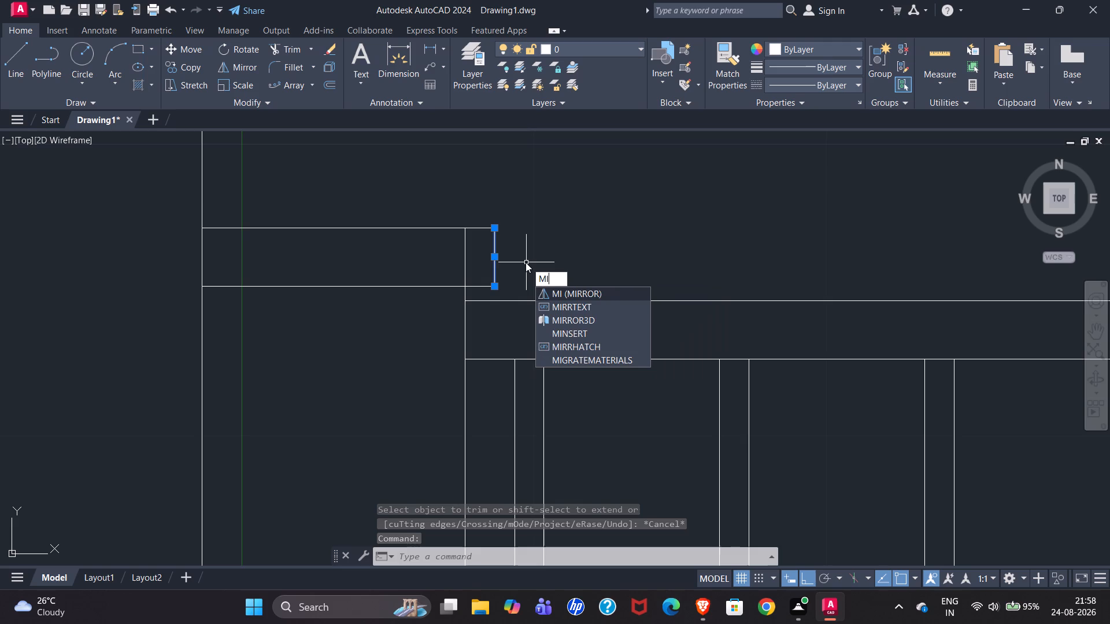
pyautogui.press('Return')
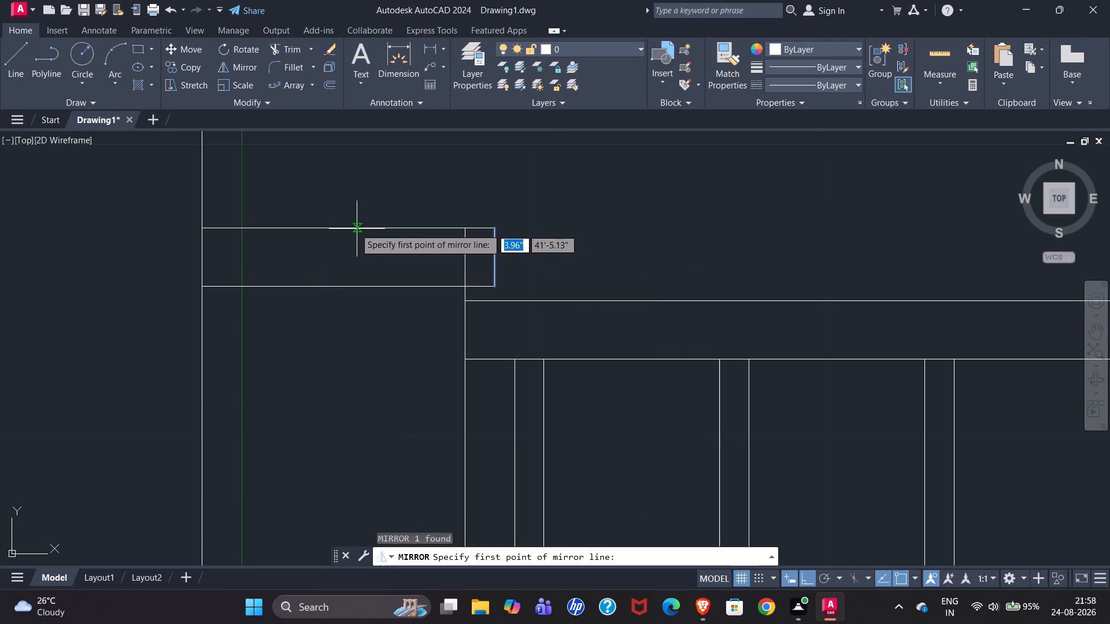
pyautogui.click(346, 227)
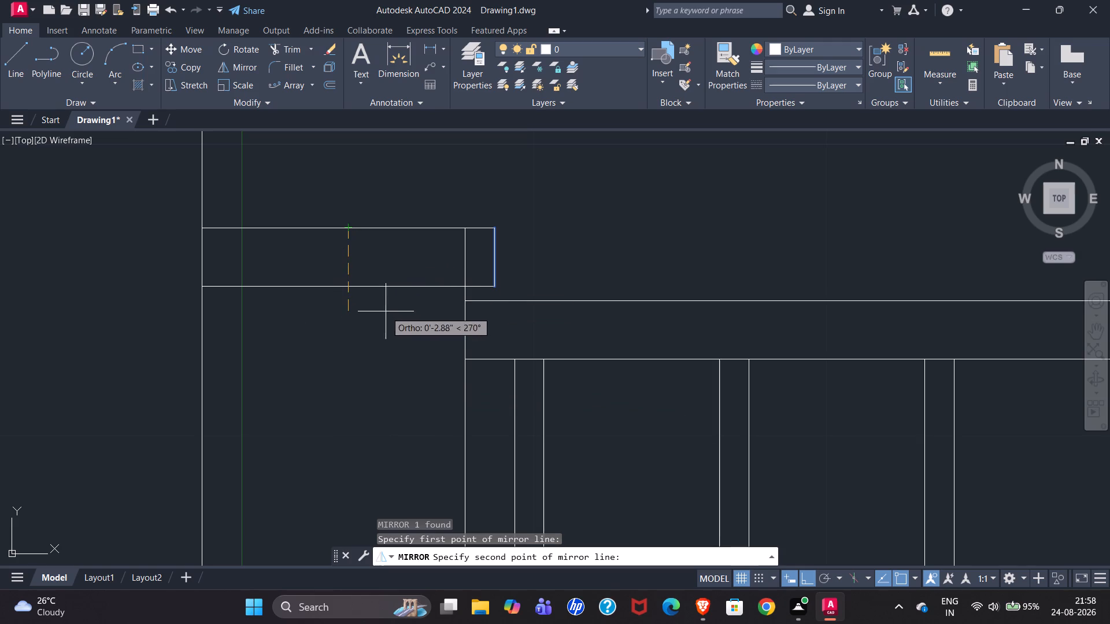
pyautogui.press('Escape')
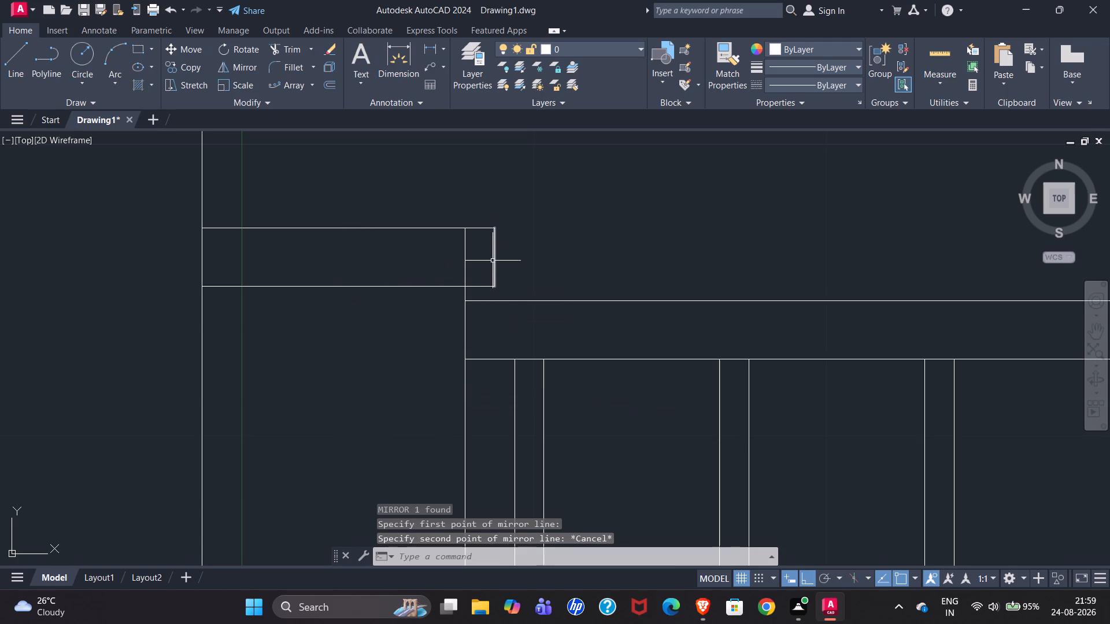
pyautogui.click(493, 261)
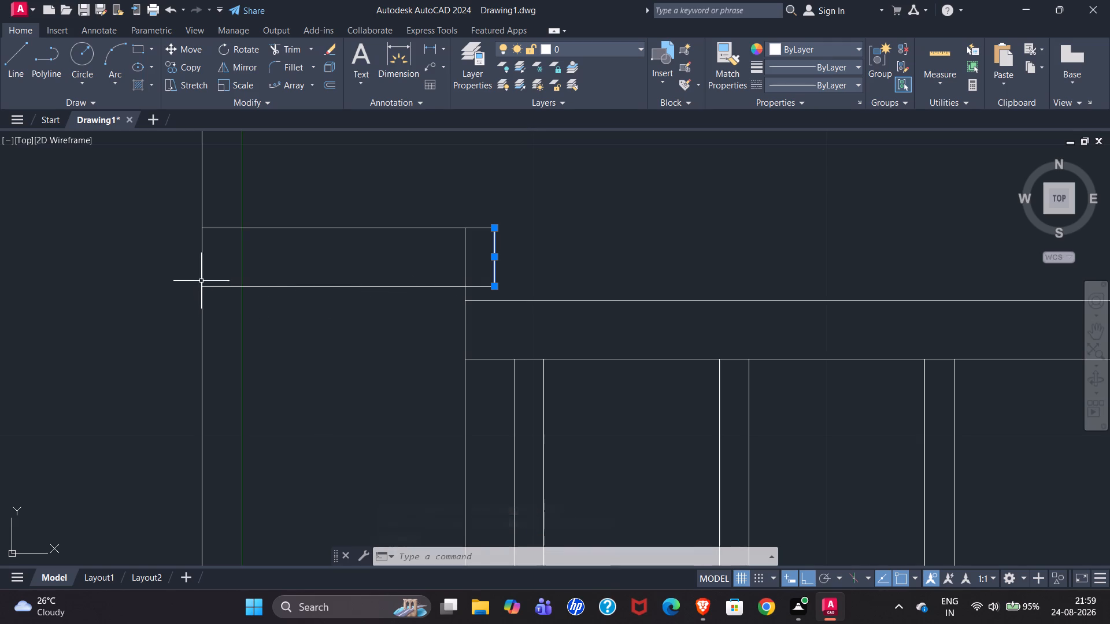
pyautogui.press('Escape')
# Draw a vertical line about 2.37" long, 1" beyond the left end of the left pillar's coping, downward from the coping's top level.
pyautogui.scroll(2, 204, 228)
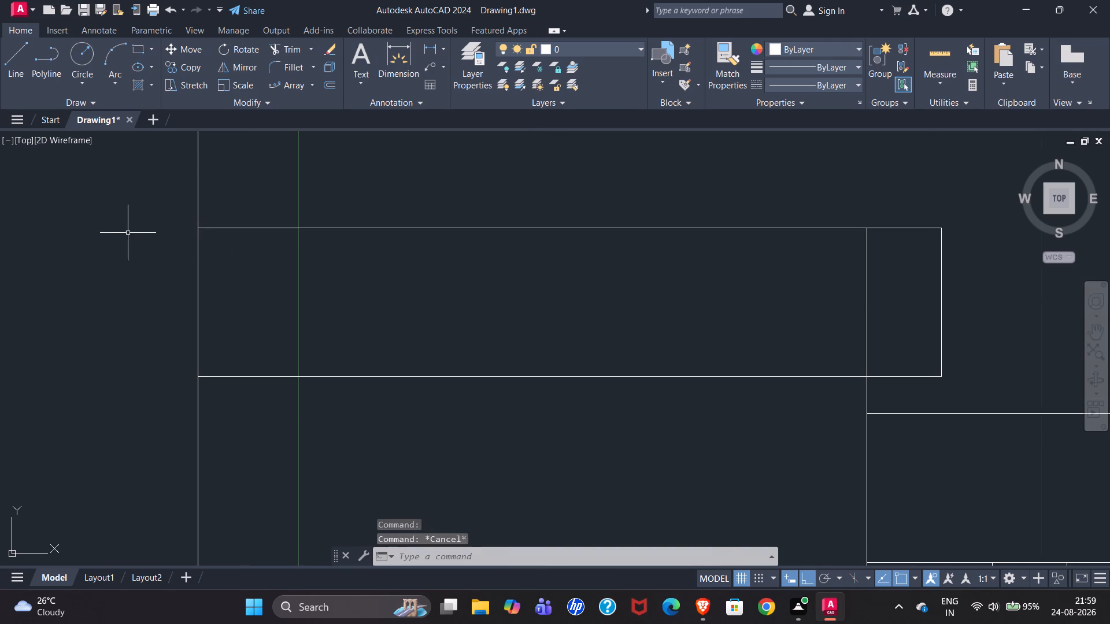
pyautogui.press('l')
pyautogui.press('Return')
pyautogui.write('tk')
pyautogui.press('Return')
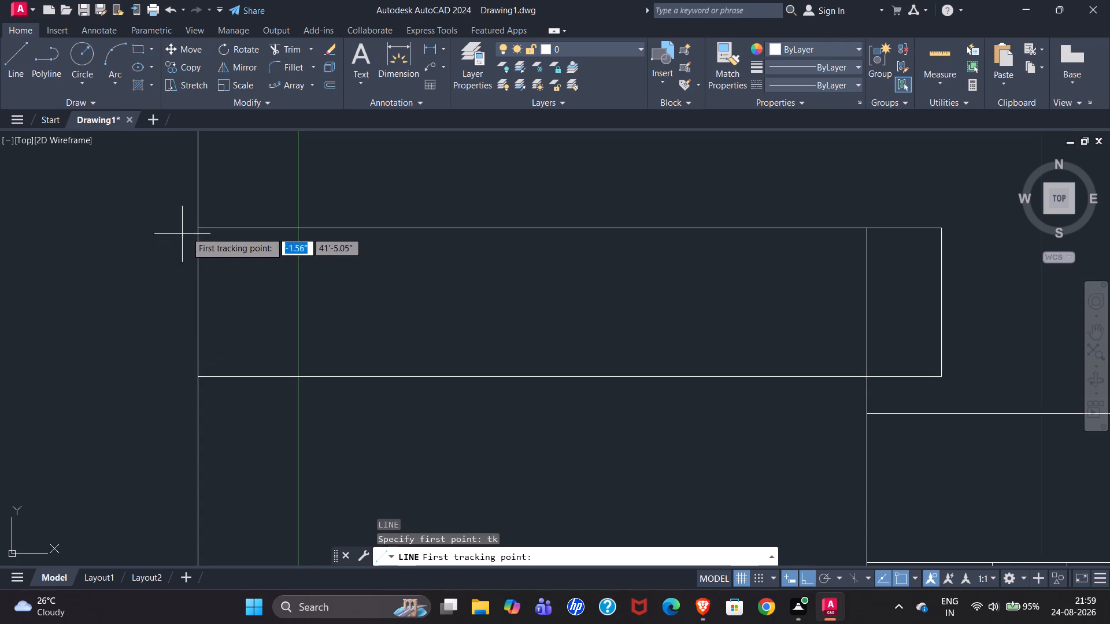
pyautogui.click(199, 229)
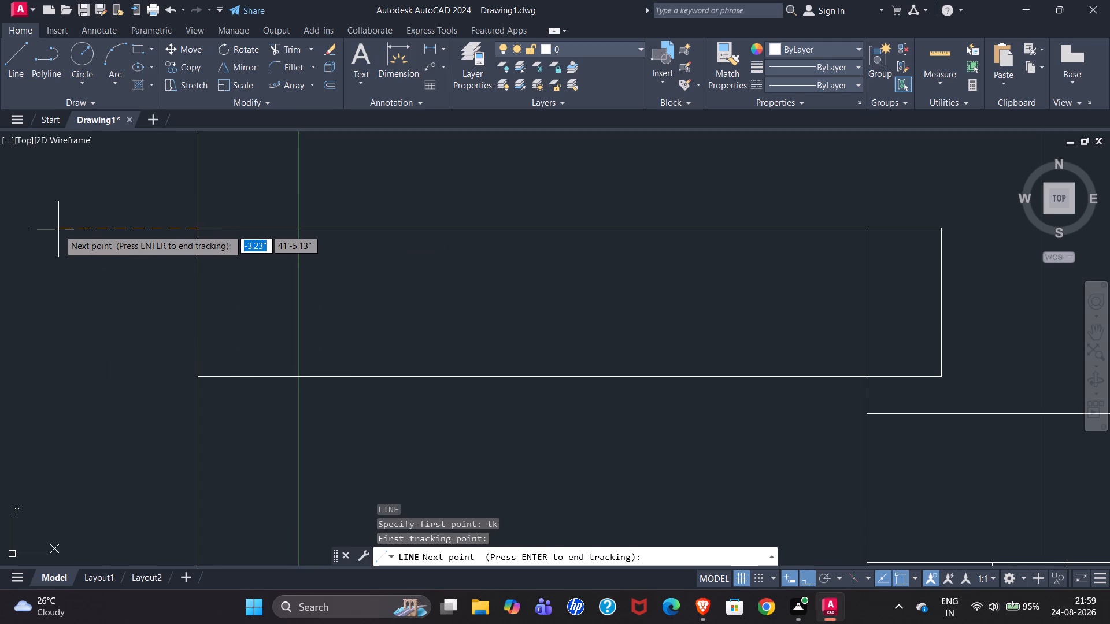
pyautogui.press('2')
pyautogui.hotkey('shift', '"')
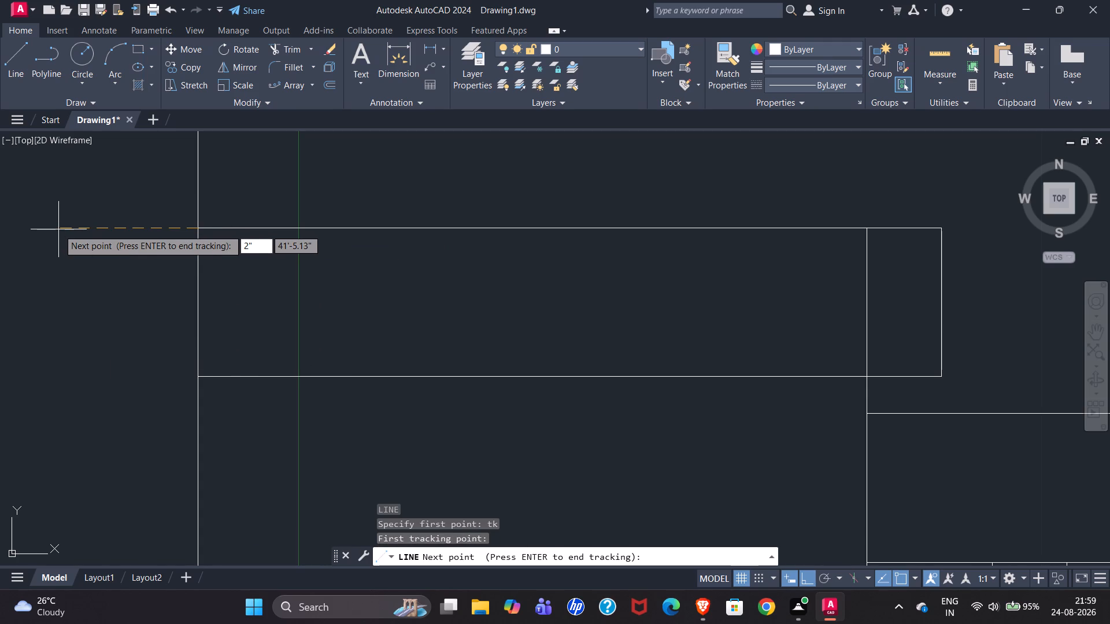
pyautogui.press('BackSpace')
pyautogui.press('BackSpace')
pyautogui.write('1"')
pyautogui.press('Return')
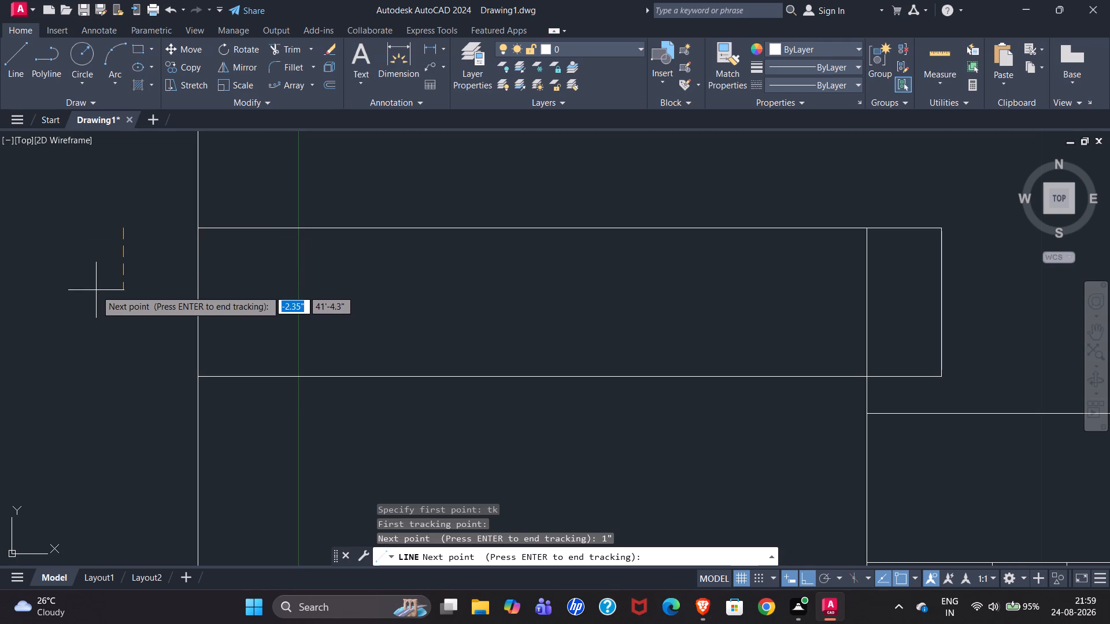
pyautogui.press('Return')
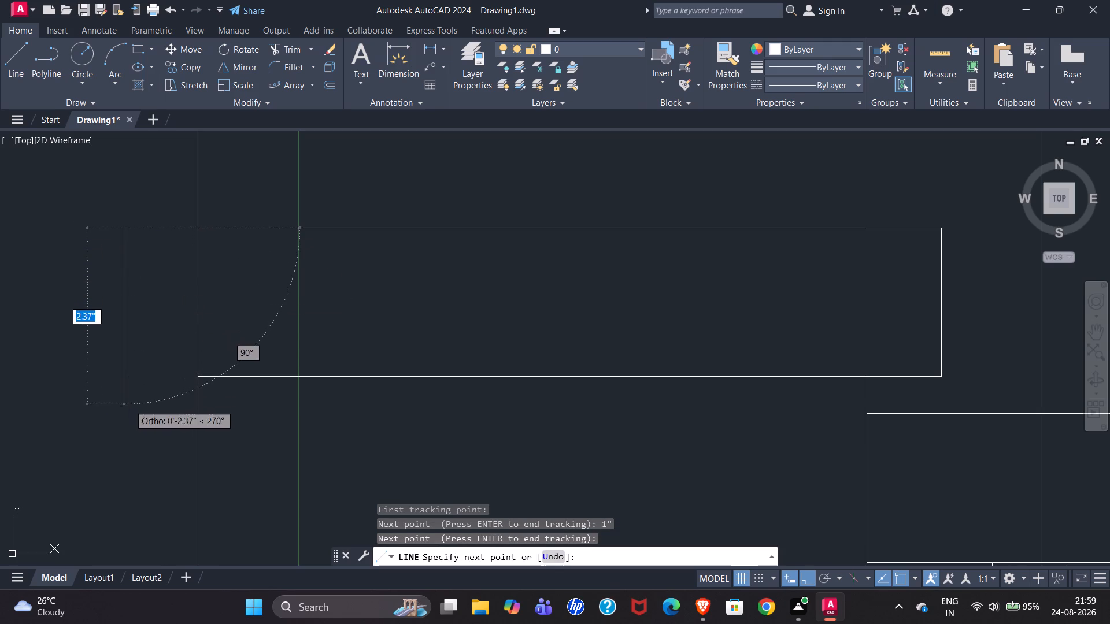
pyautogui.click(129, 404)
pyautogui.press('Escape')
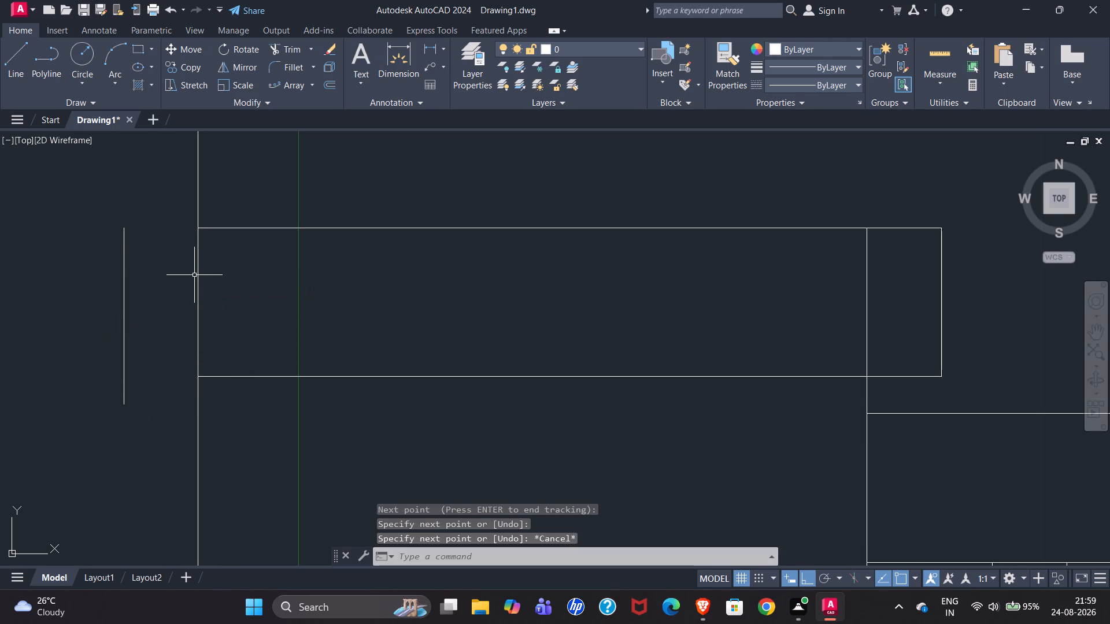
# Extend the left pillar coping's bottom and top lines to the new vertical line beyond the pillar's left edge.
pyautogui.write('ex')
pyautogui.press('Return')
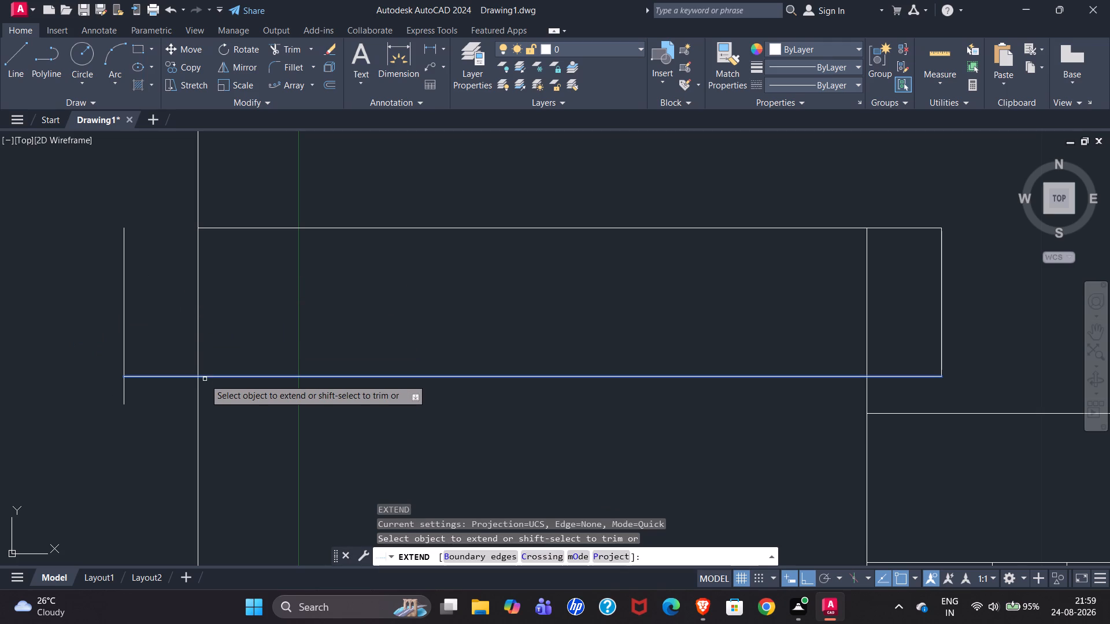
pyautogui.click(205, 379)
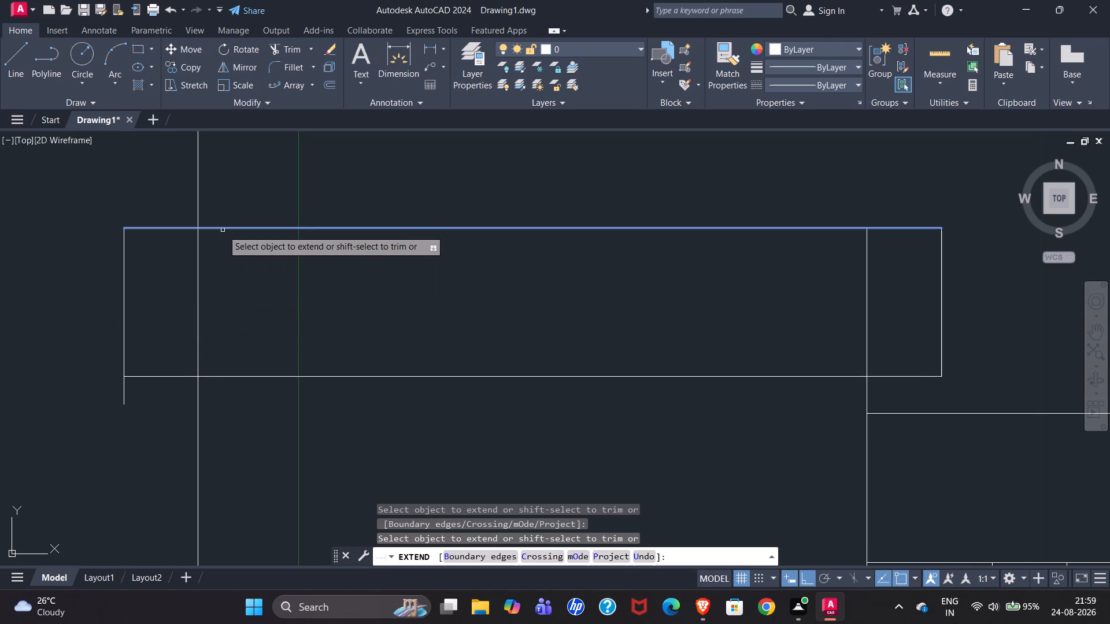
pyautogui.click(223, 230)
pyautogui.press('Escape')
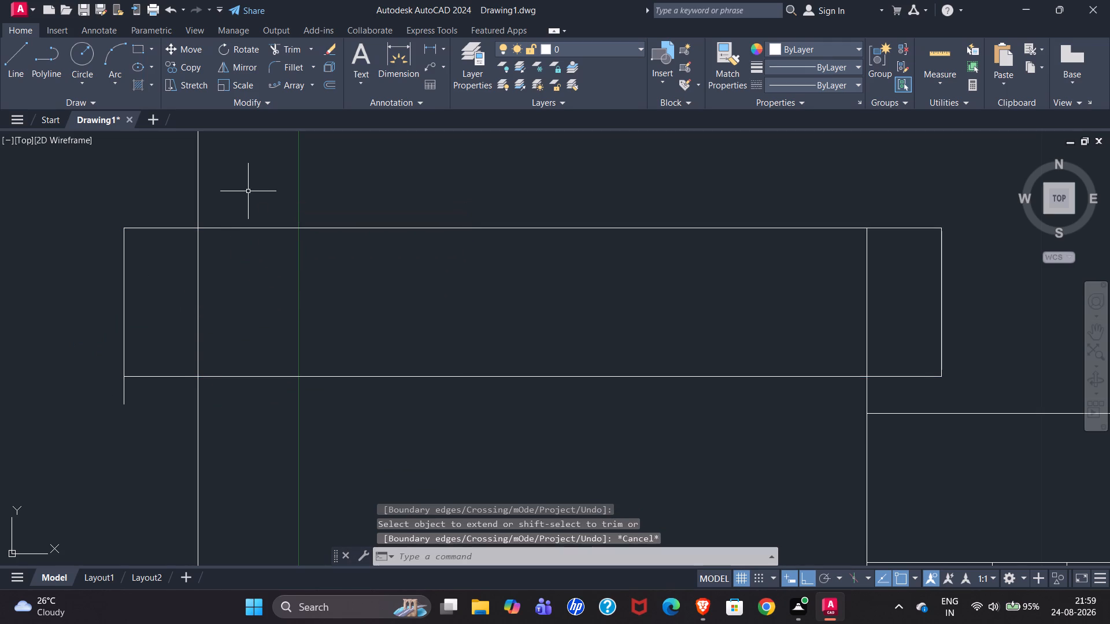
# Trim the left end line's excess below the coping and both pillar edge lines inside the coping rectangle.
pyautogui.write('tr')
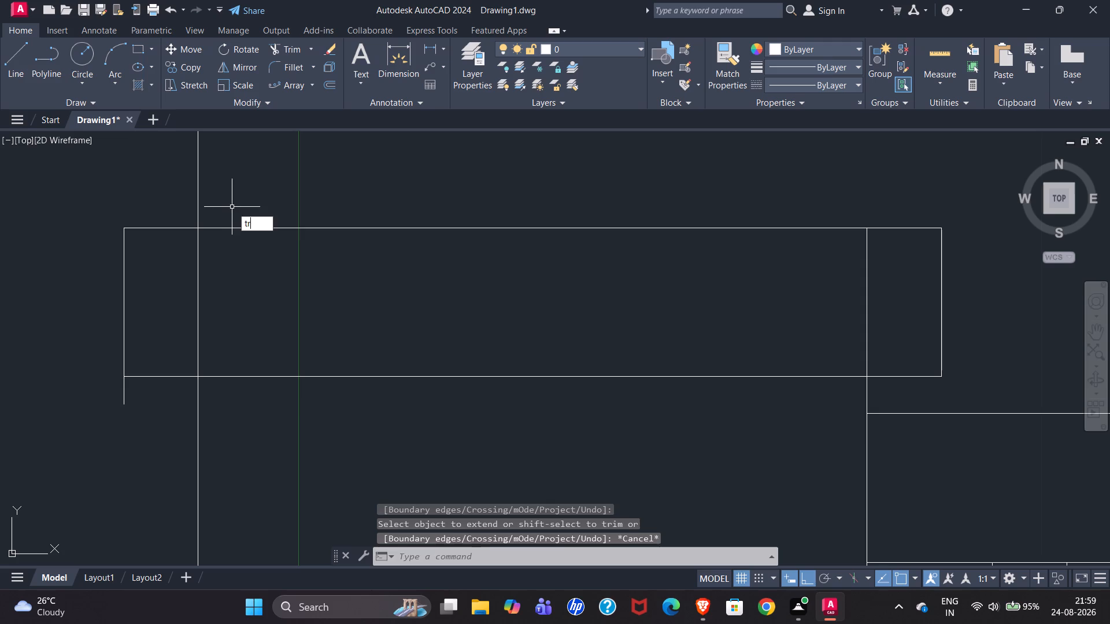
pyautogui.press('Return')
pyautogui.moveTo(98, 399); pyautogui.dragTo(139, 395)
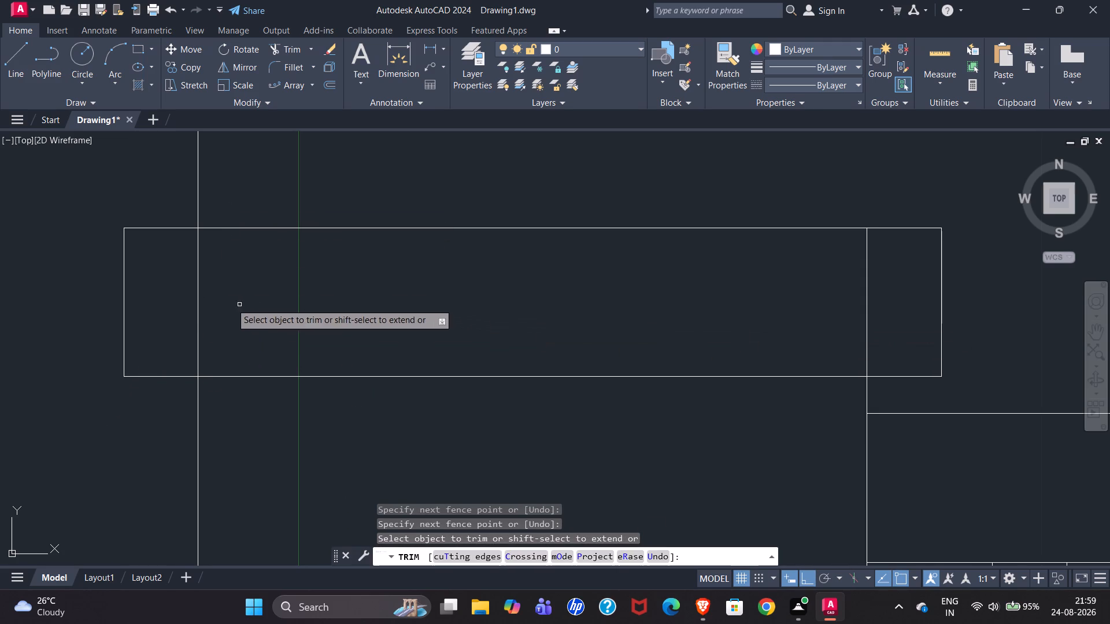
pyautogui.moveTo(176, 292); pyautogui.dragTo(896, 294)
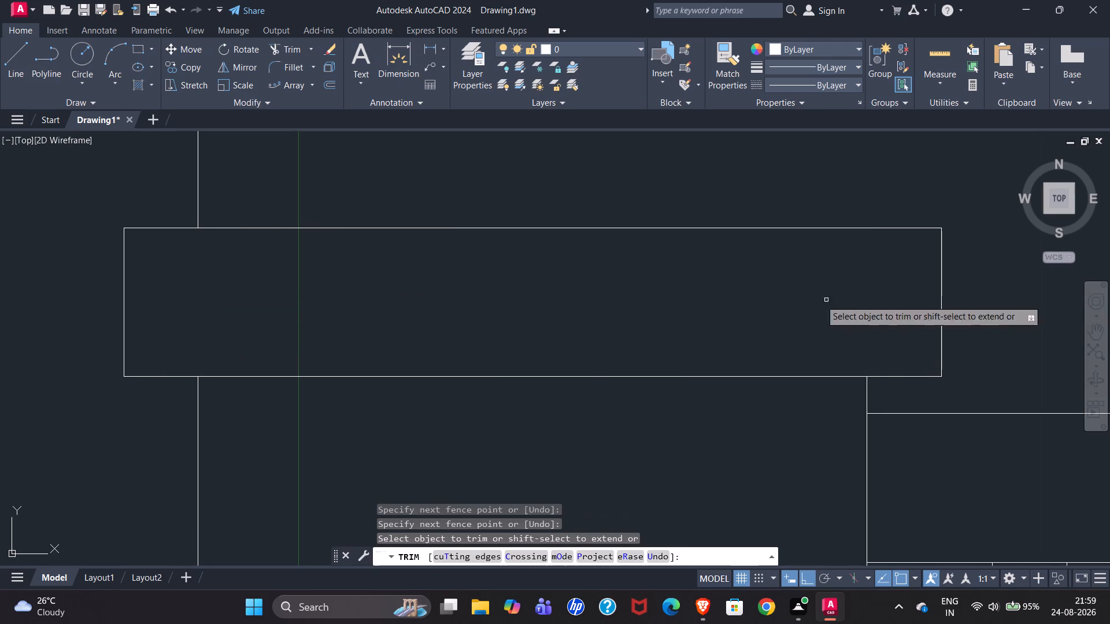
pyautogui.scroll(-3, 450, 294)
pyautogui.scroll(-2, 378, 210)
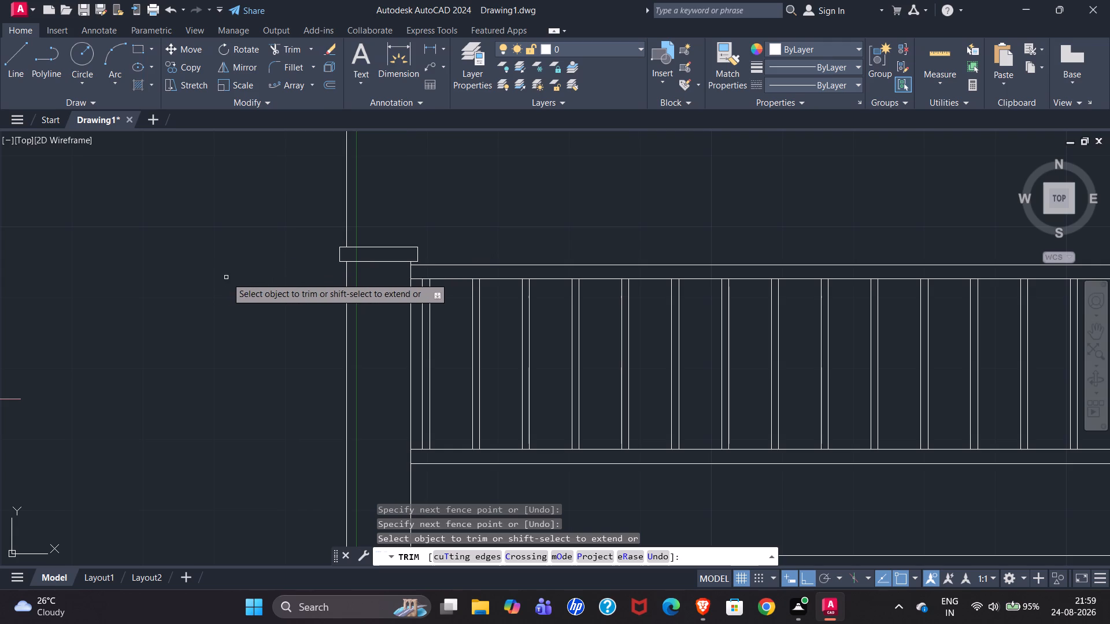
pyautogui.press('Escape')
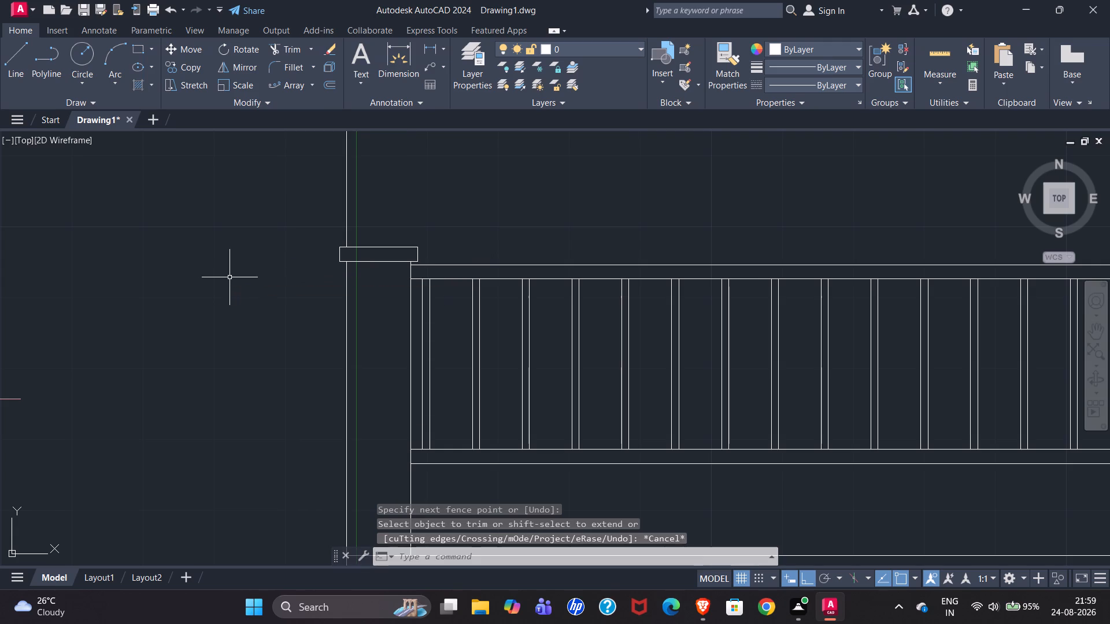
# Review the redrawn left pillar coping, railing and right parapet coping, and compare them with the reference elevation around the M.S. railing.
pyautogui.scroll(-1, 223, 277)
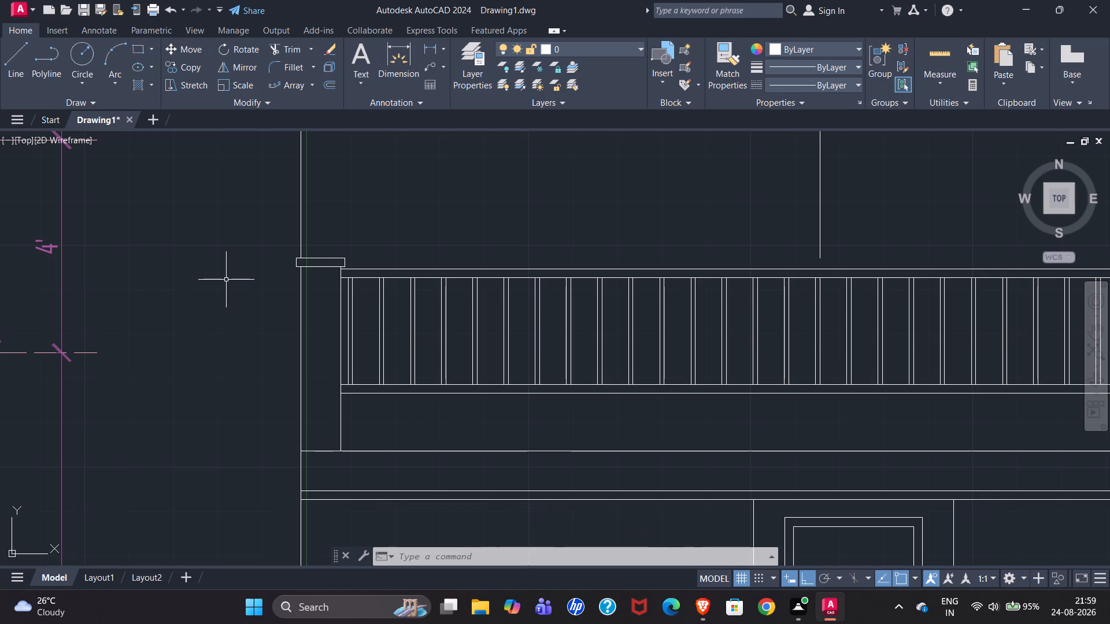
pyautogui.scroll(4, 298, 270)
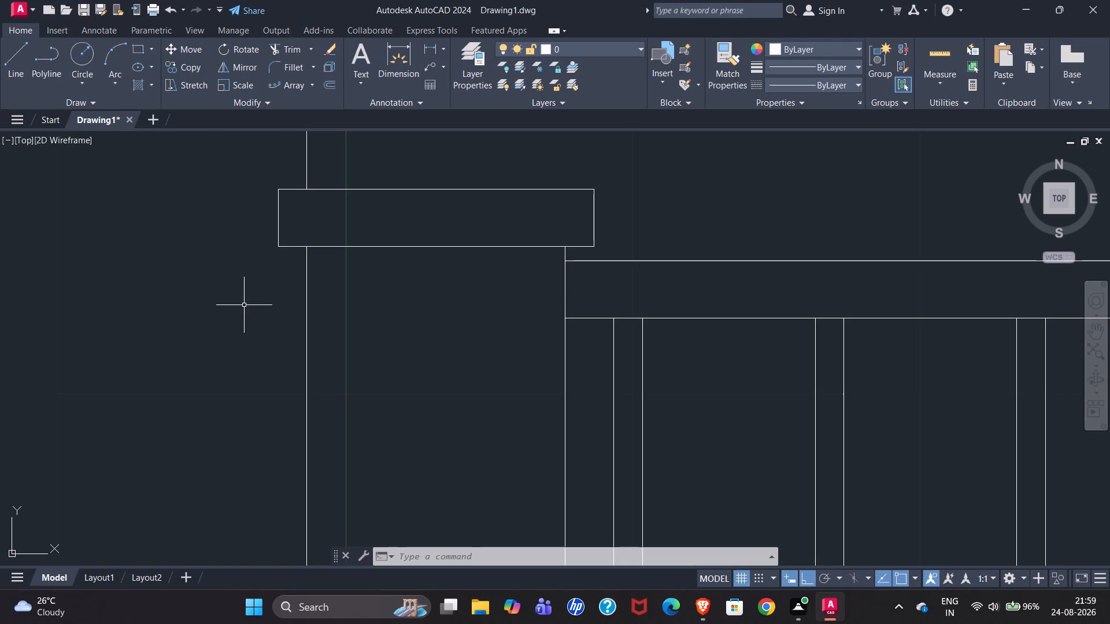
pyautogui.scroll(-3, 211, 488)
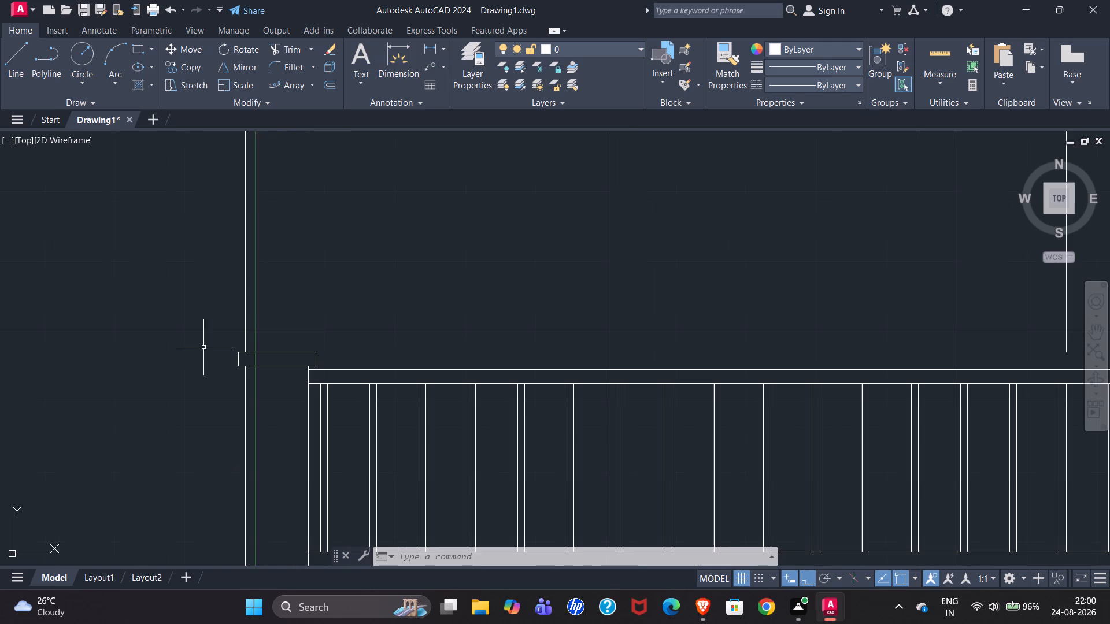
pyautogui.scroll(-3, 111, 325)
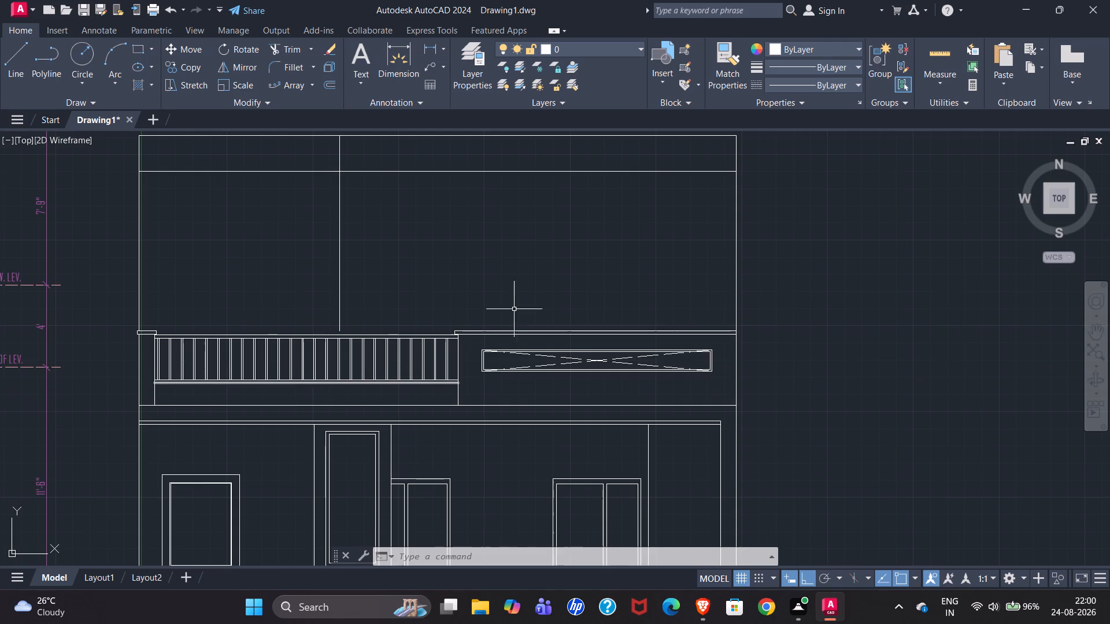
pyautogui.scroll(4, 498, 311)
pyautogui.scroll(3, 369, 392)
pyautogui.scroll(-4, 399, 376)
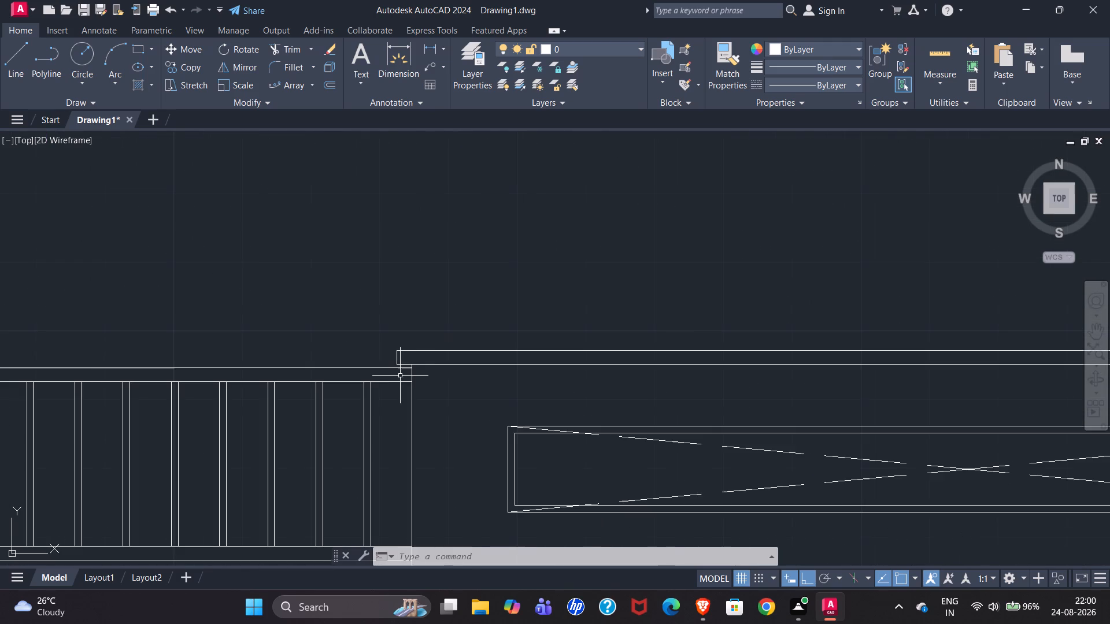
pyautogui.scroll(-3, 521, 369)
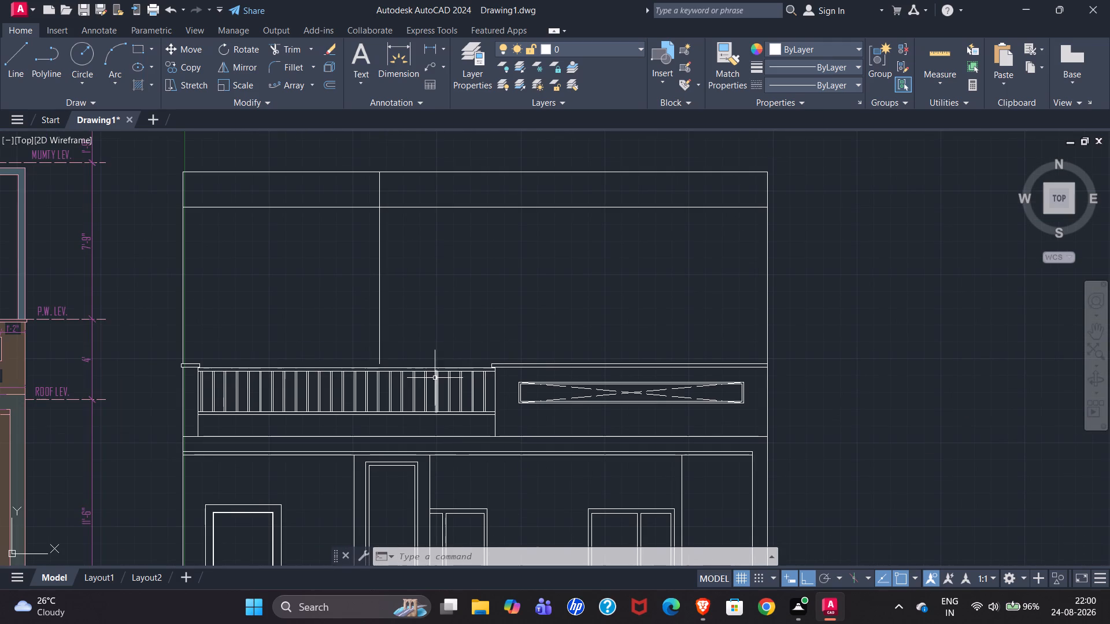
pyautogui.scroll(3, 364, 378)
pyautogui.scroll(-4, 694, 364)
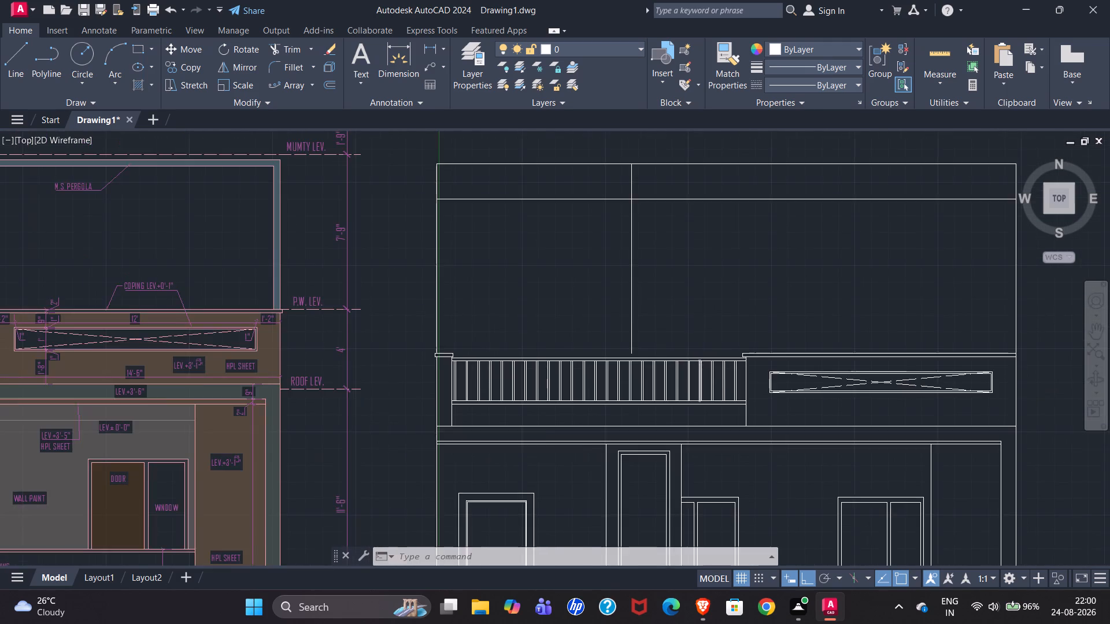
pyautogui.scroll(4, 125, 328)
pyautogui.scroll(-1, 218, 313)
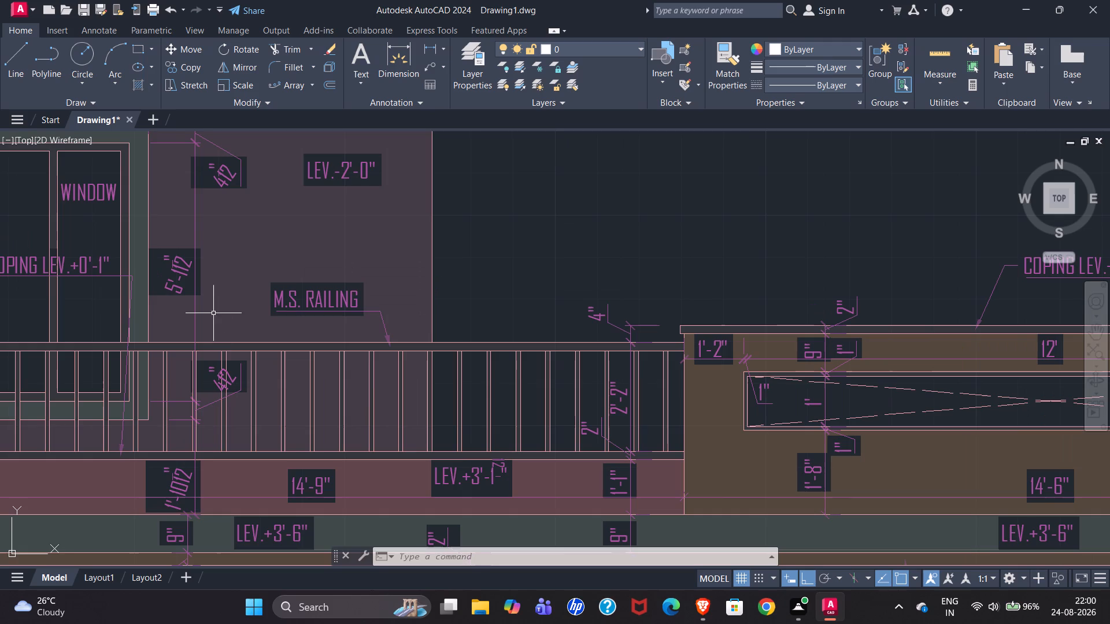
# Compare the M.S. railing and the upper wall's vertical edge in the reference with the same area of the redrawn elevation.
pyautogui.scroll(3, 450, 361)
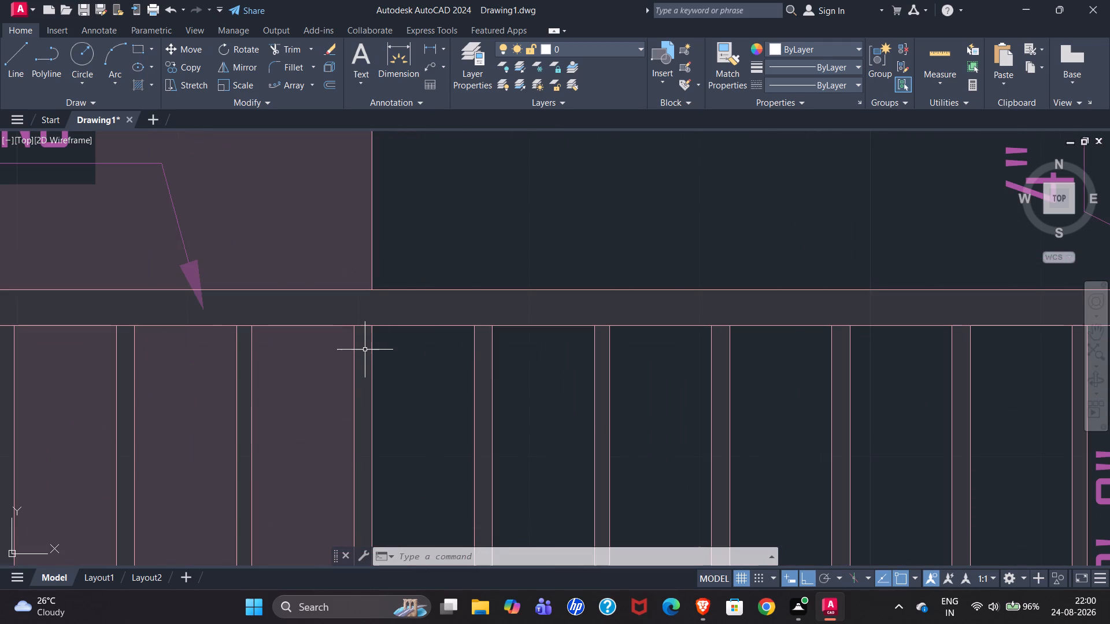
pyautogui.scroll(-3, 369, 352)
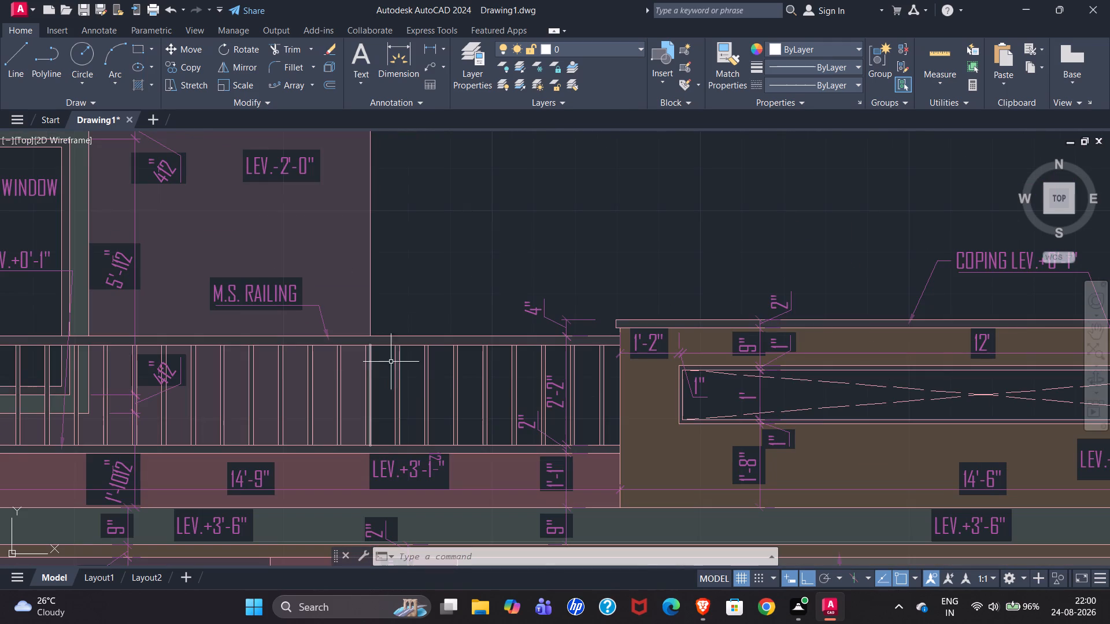
pyautogui.scroll(3, 350, 364)
pyautogui.scroll(-2, 360, 307)
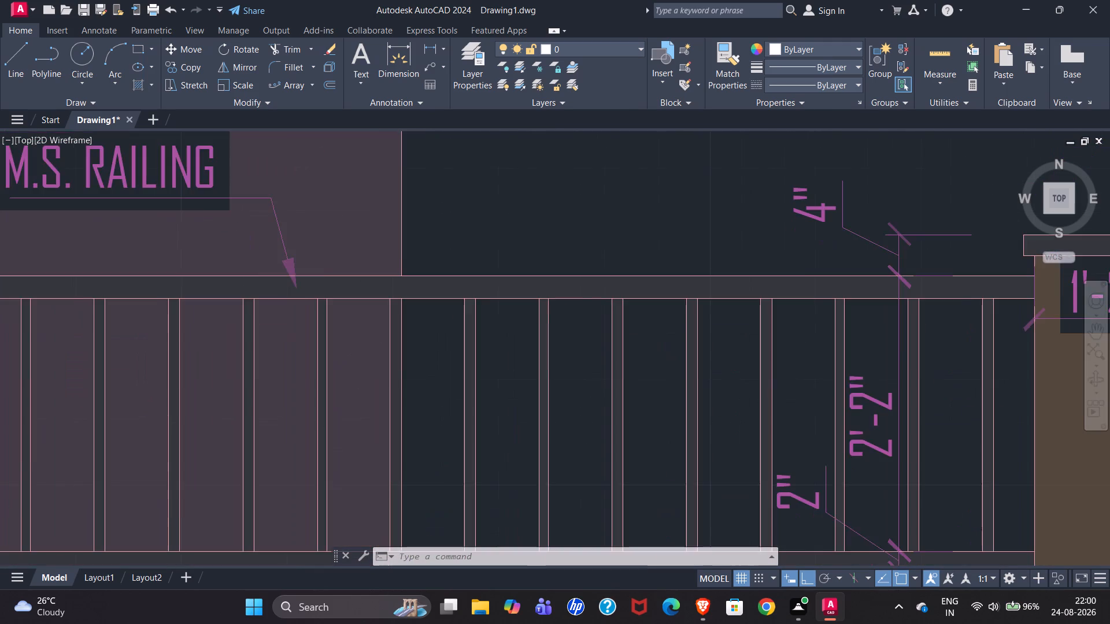
pyautogui.scroll(-2, 338, 309)
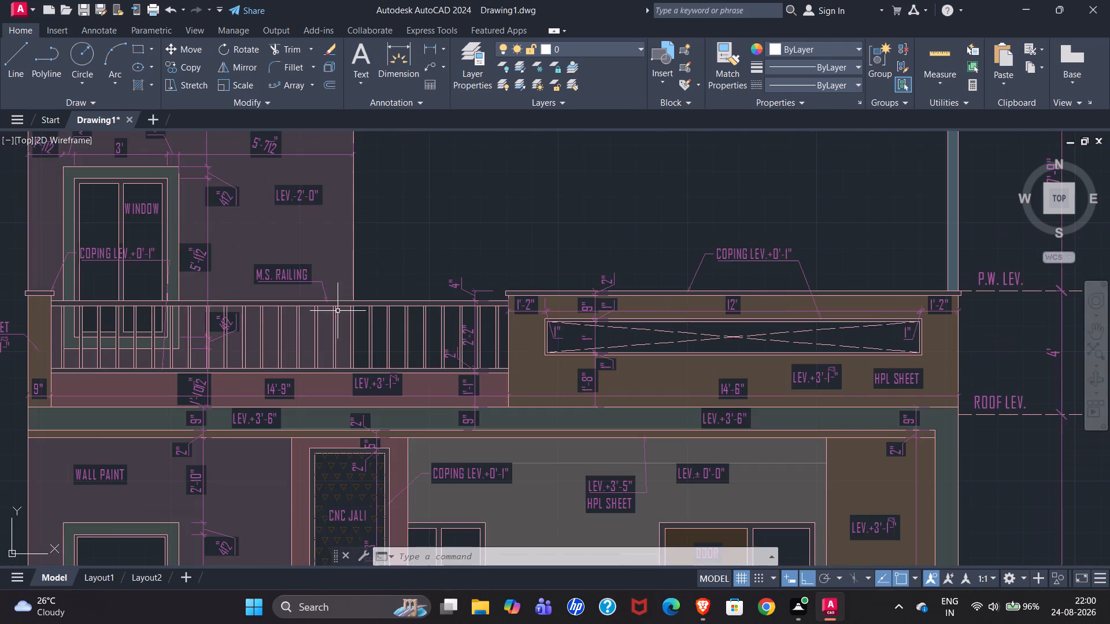
pyautogui.scroll(4, 344, 307)
pyautogui.scroll(2, 407, 288)
pyautogui.scroll(-2, 325, 296)
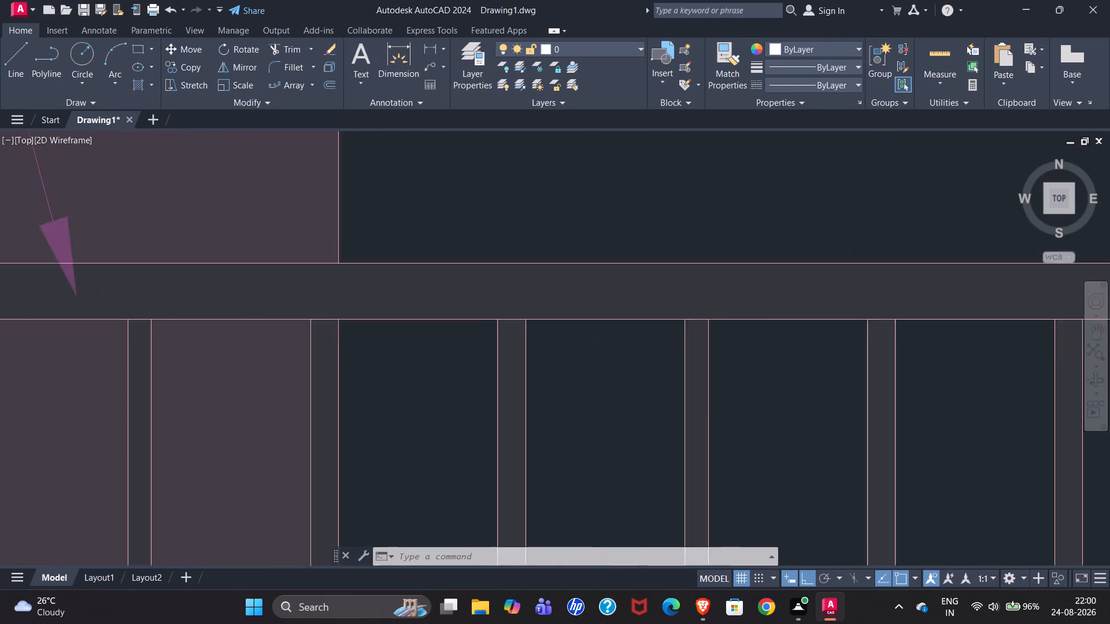
pyautogui.scroll(-6, 225, 303)
pyautogui.scroll(3, 657, 338)
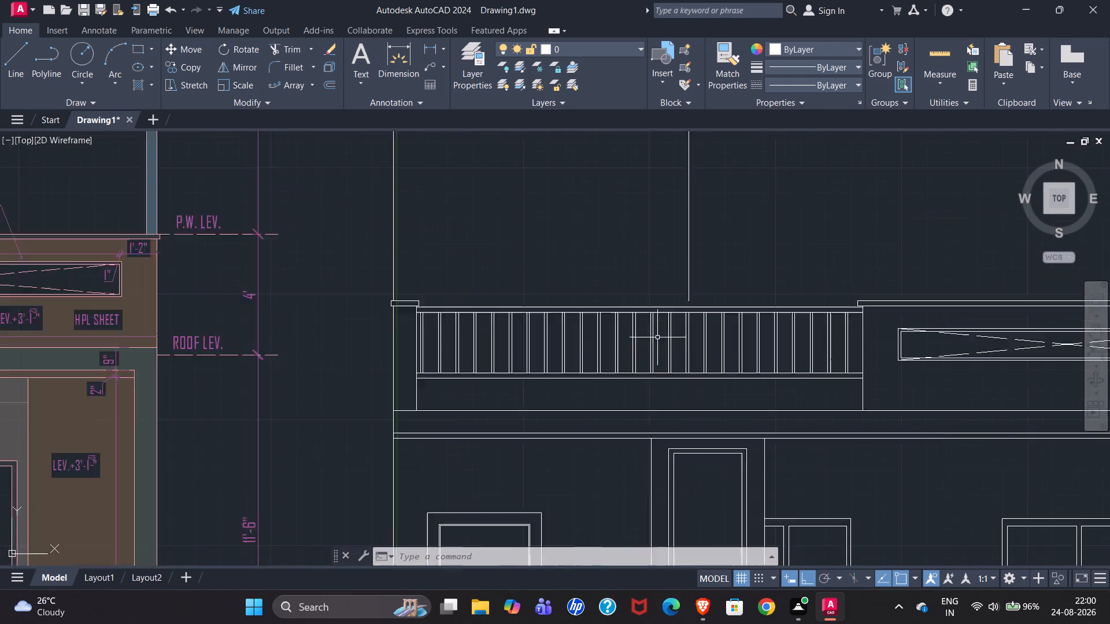
pyautogui.scroll(1, 658, 337)
pyautogui.scroll(3, 741, 271)
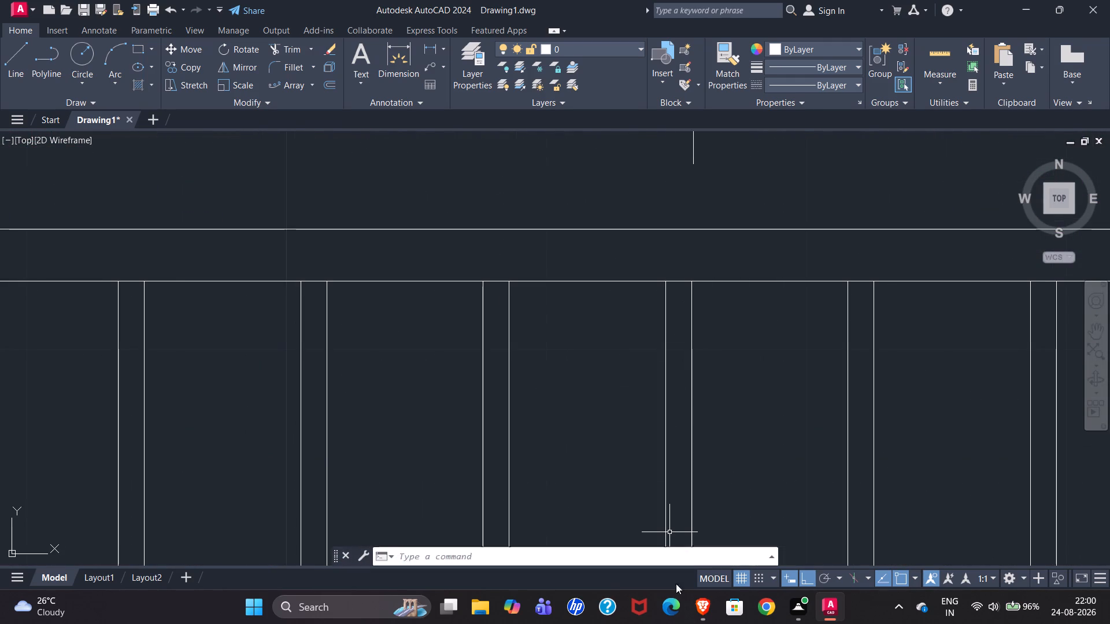
pyautogui.scroll(-8, 726, 607)
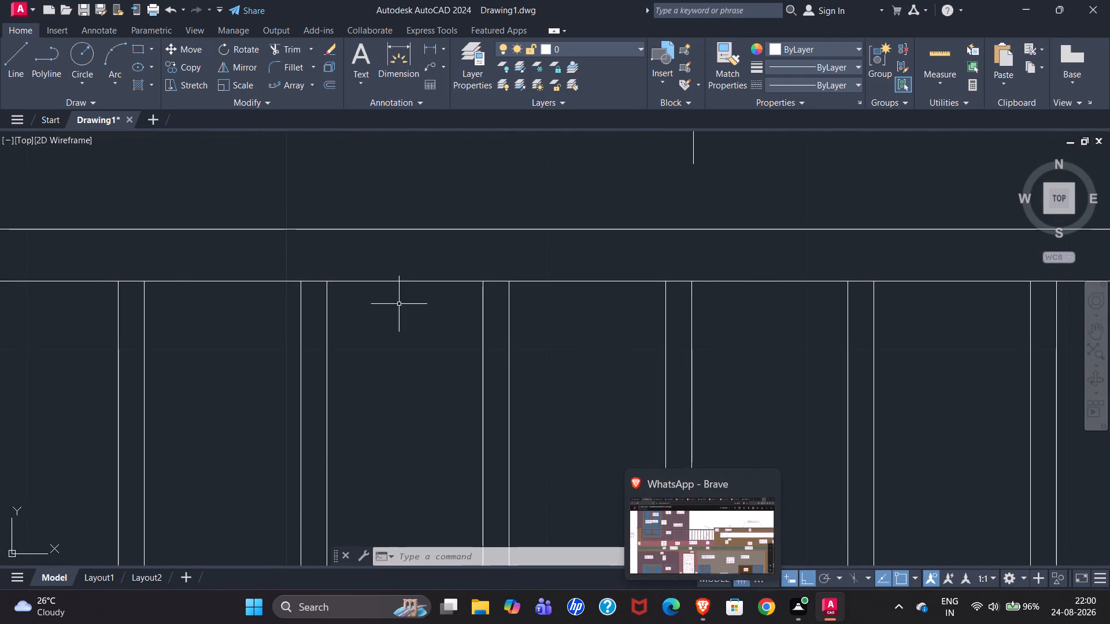
pyautogui.scroll(-3, 364, 210)
pyautogui.scroll(-3, 526, 360)
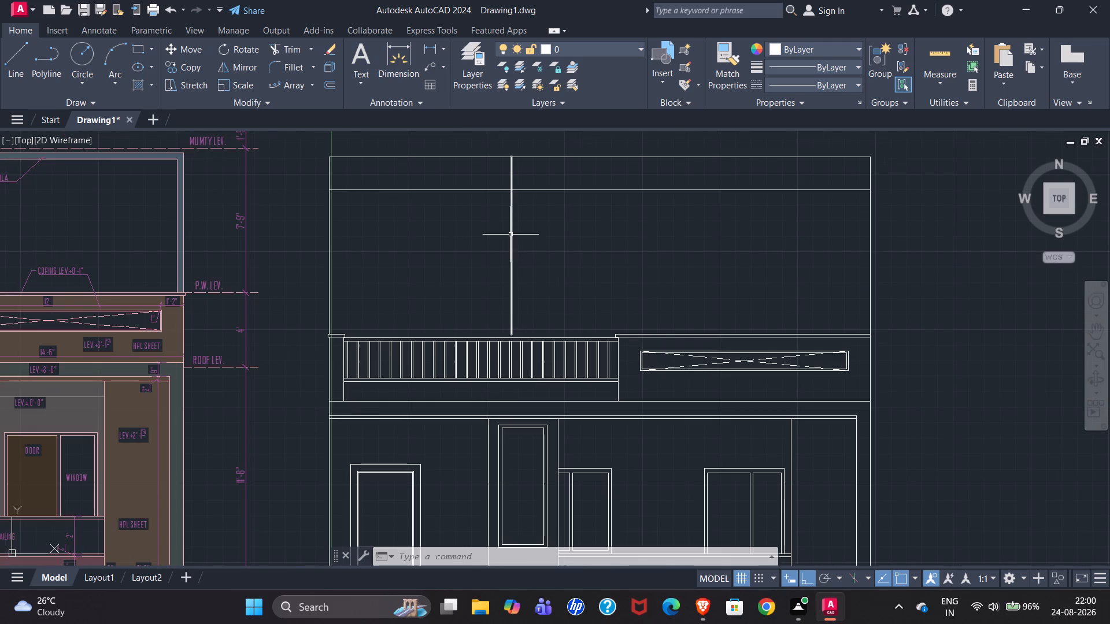
pyautogui.click(510, 235)
pyautogui.scroll(-1, 769, 302)
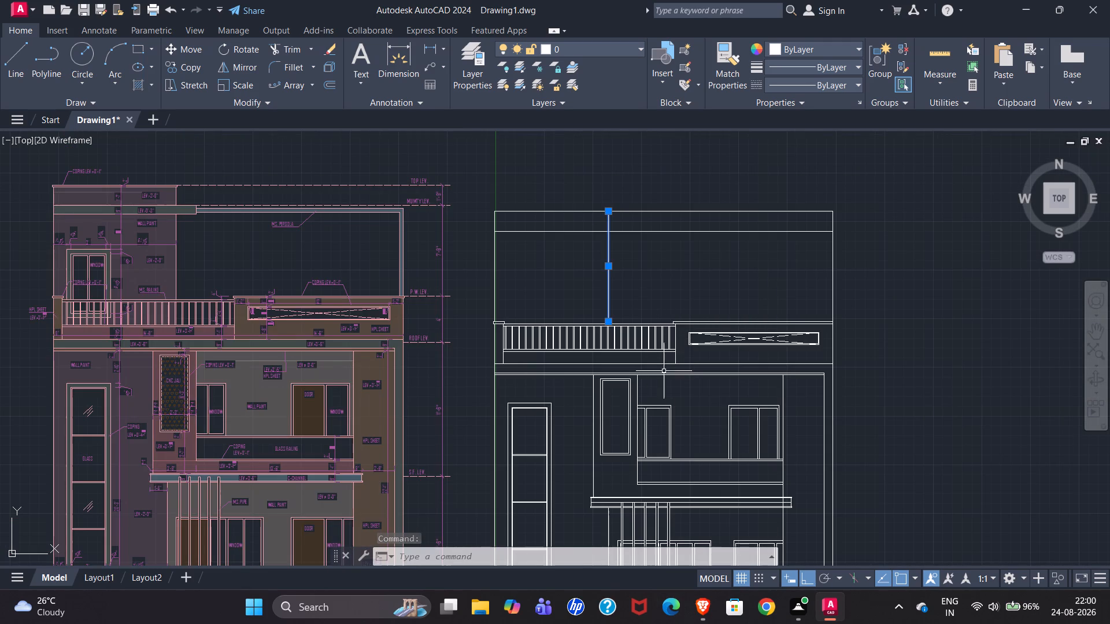
pyautogui.press('Escape')
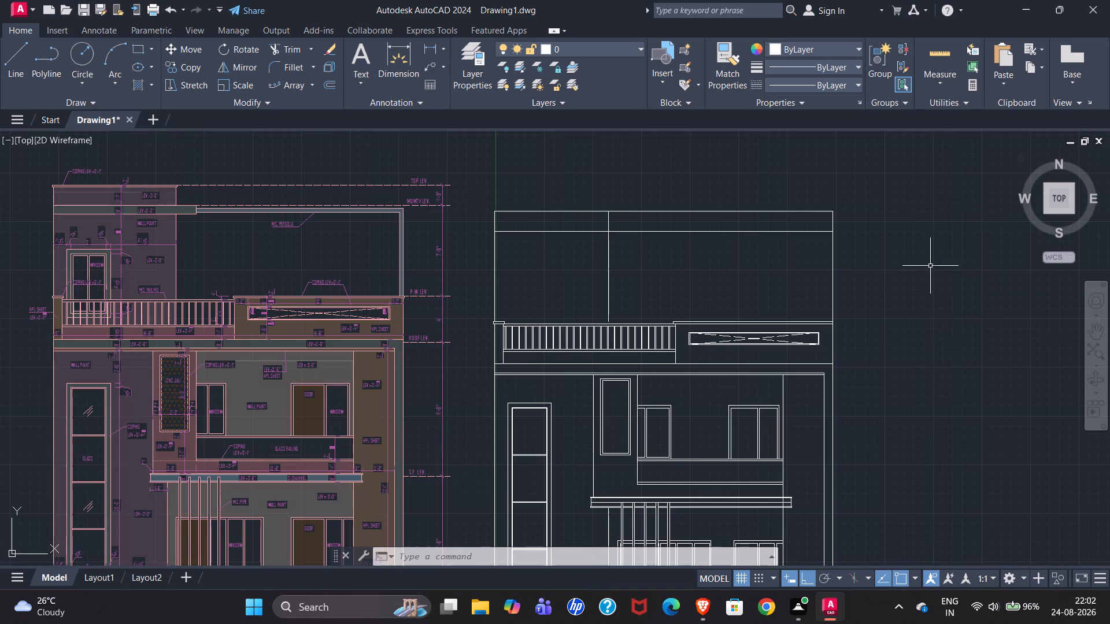
# Examine the reference's upper-floor window, mumty wall and M.S. pergola against the top storey of the redrawn elevation.
pyautogui.scroll(3, 843, 295)
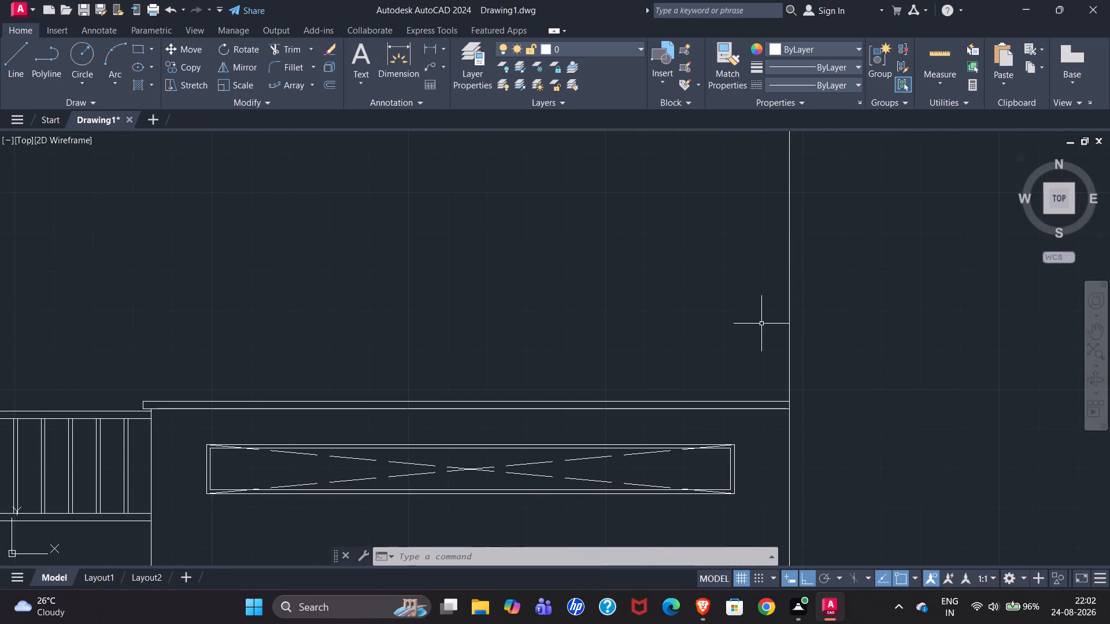
pyautogui.scroll(-2, 542, 382)
pyautogui.scroll(-1, 860, 314)
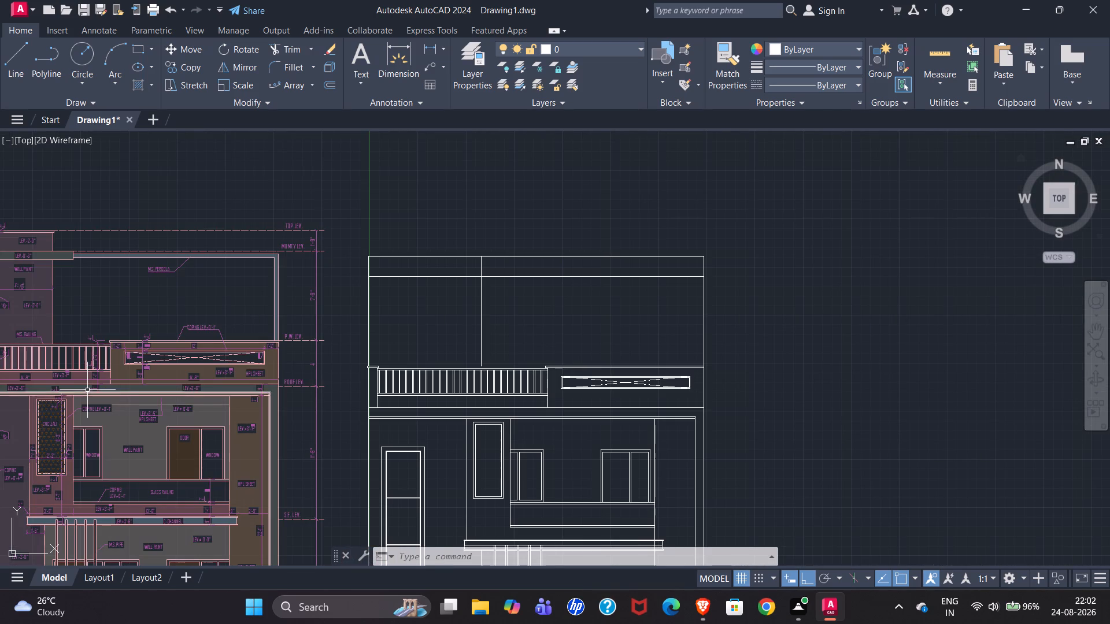
pyautogui.scroll(-1, 757, 352)
pyautogui.scroll(2, 297, 344)
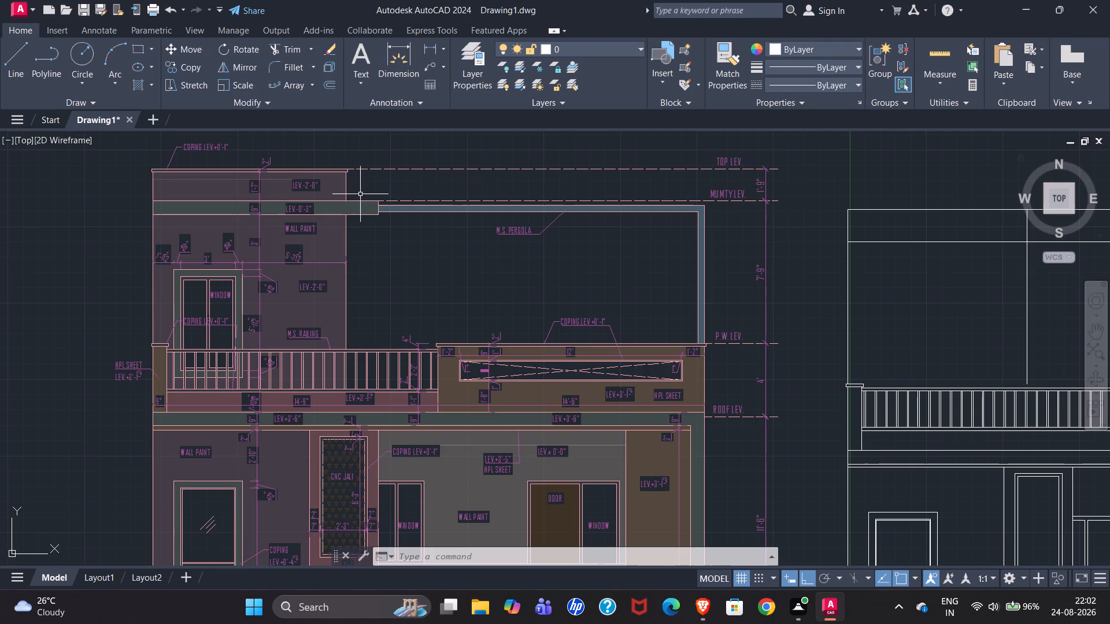
pyautogui.scroll(2, 353, 196)
pyautogui.scroll(-2, 142, 225)
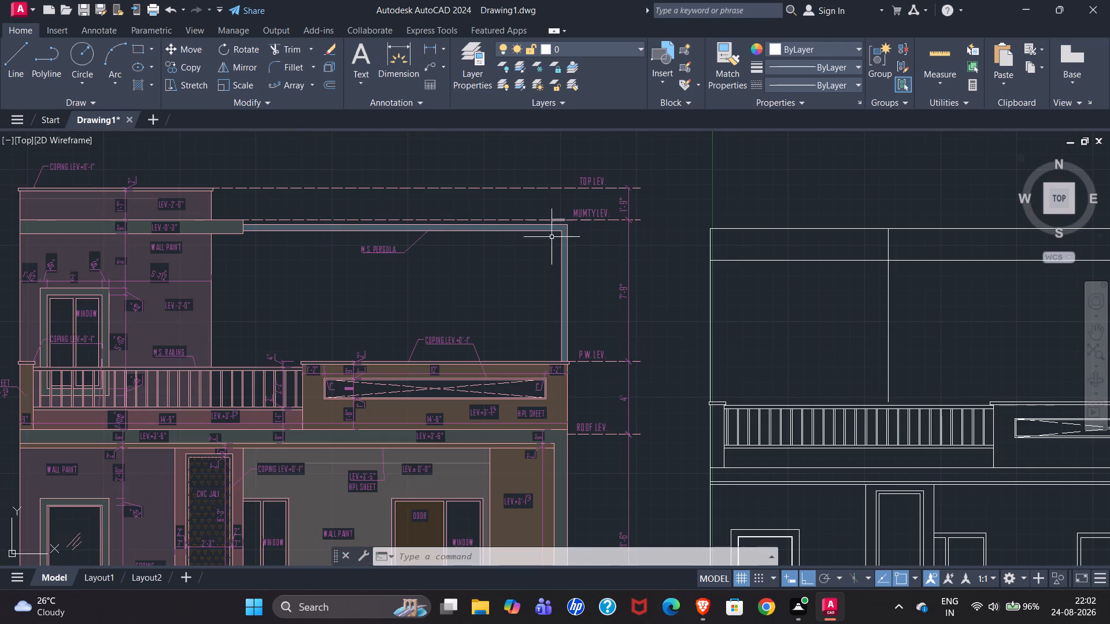
pyautogui.scroll(2, 440, 235)
pyautogui.scroll(-2, 277, 236)
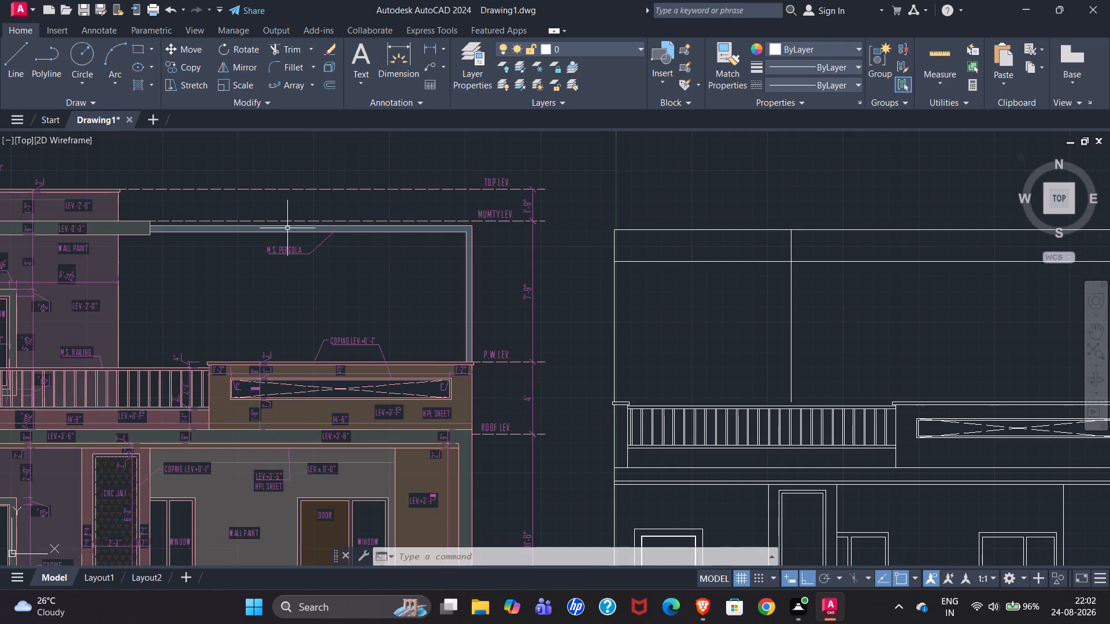
pyautogui.scroll(-1, 262, 232)
pyautogui.scroll(2, 52, 256)
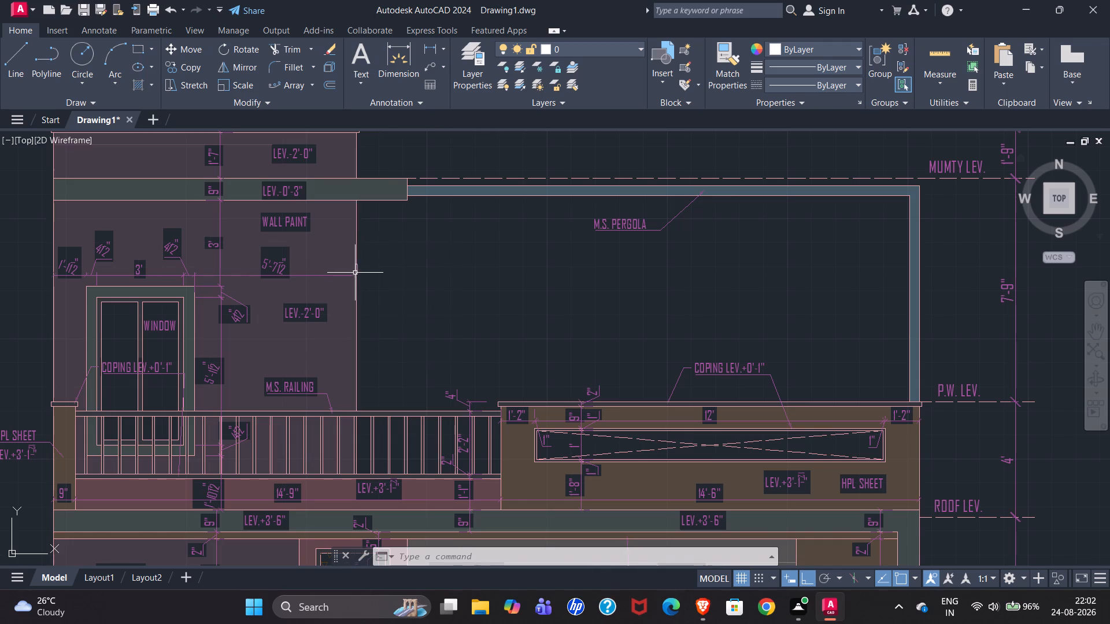
pyautogui.scroll(3, 354, 275)
pyautogui.scroll(-3, 310, 261)
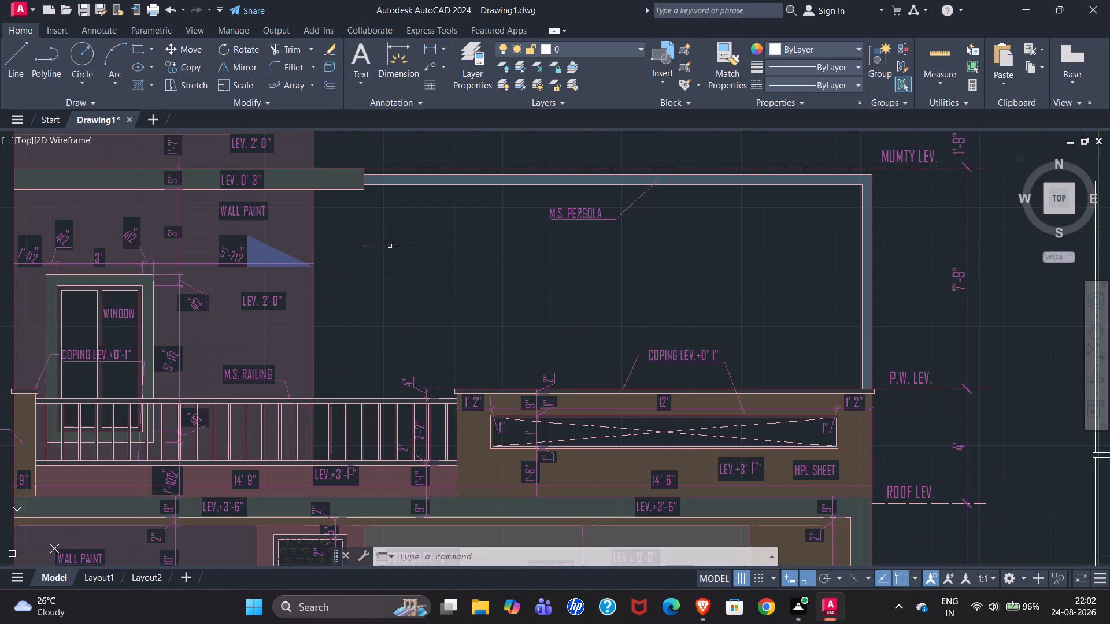
pyautogui.scroll(-2, 97, 265)
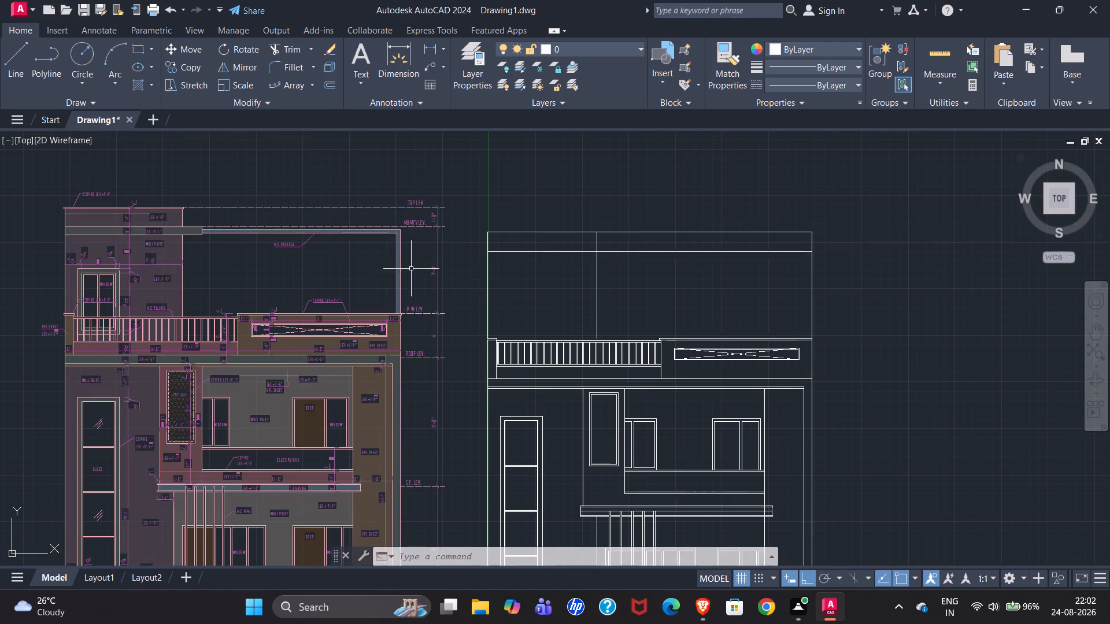
pyautogui.scroll(2, 504, 376)
pyautogui.scroll(-1, 531, 323)
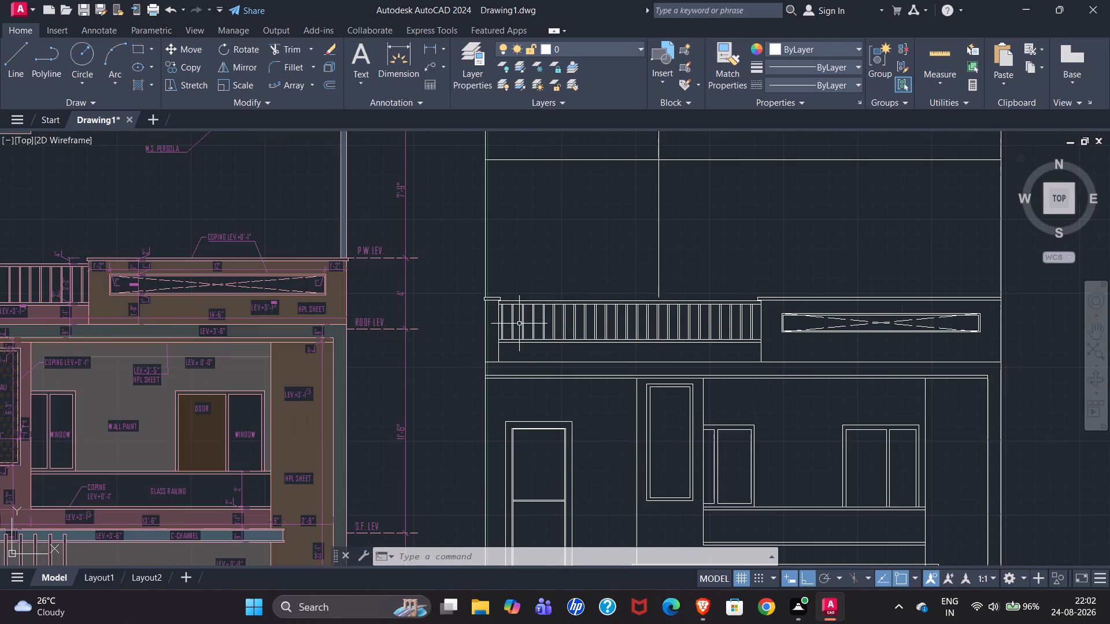
pyautogui.scroll(-1, 504, 324)
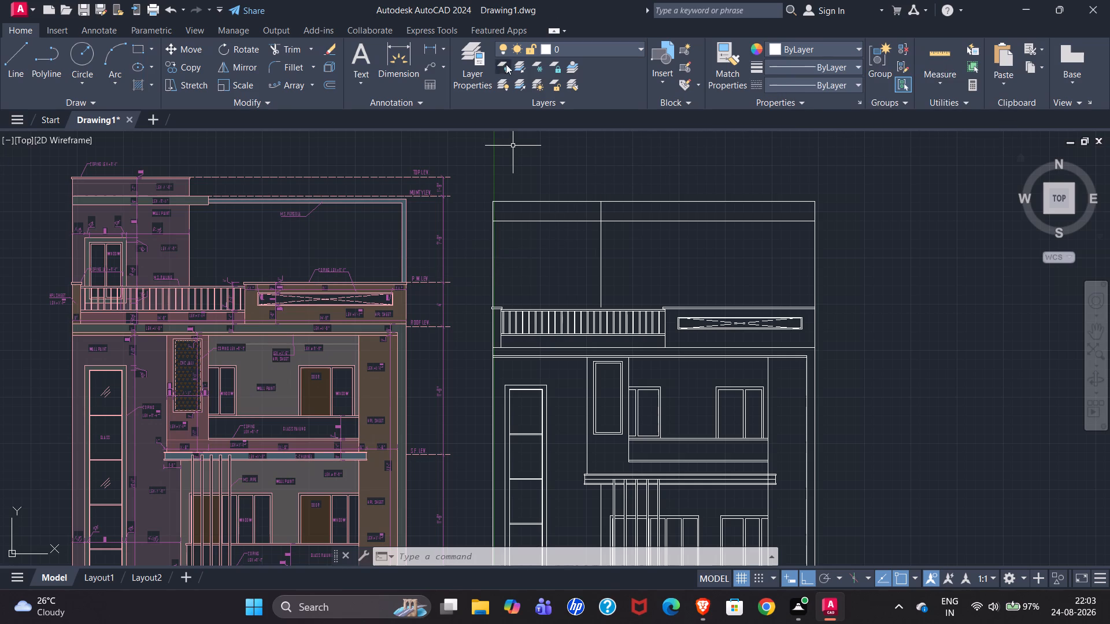
# Copy the redrawn three-pane ground-floor window, with Ortho off, into the empty space left of the reference elevation's upper-floor window.
pyautogui.scroll(-1, 422, 70)
pyautogui.scroll(-2, 468, 127)
pyautogui.scroll(-2, 602, 105)
pyautogui.scroll(-2, 741, 286)
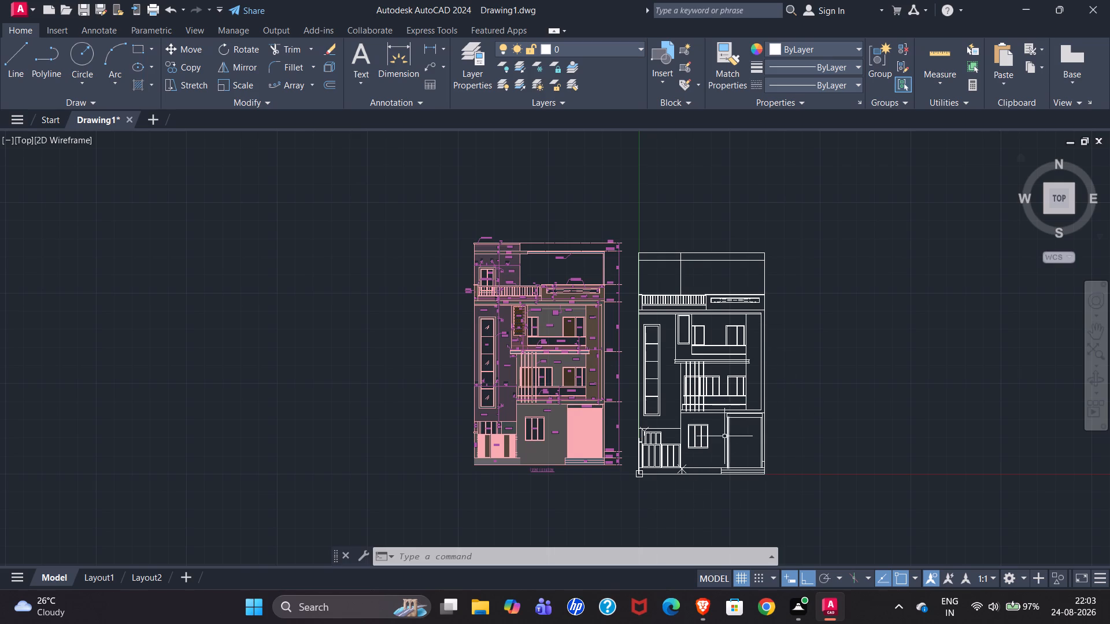
pyautogui.scroll(4, 702, 433)
pyautogui.scroll(-2, 596, 339)
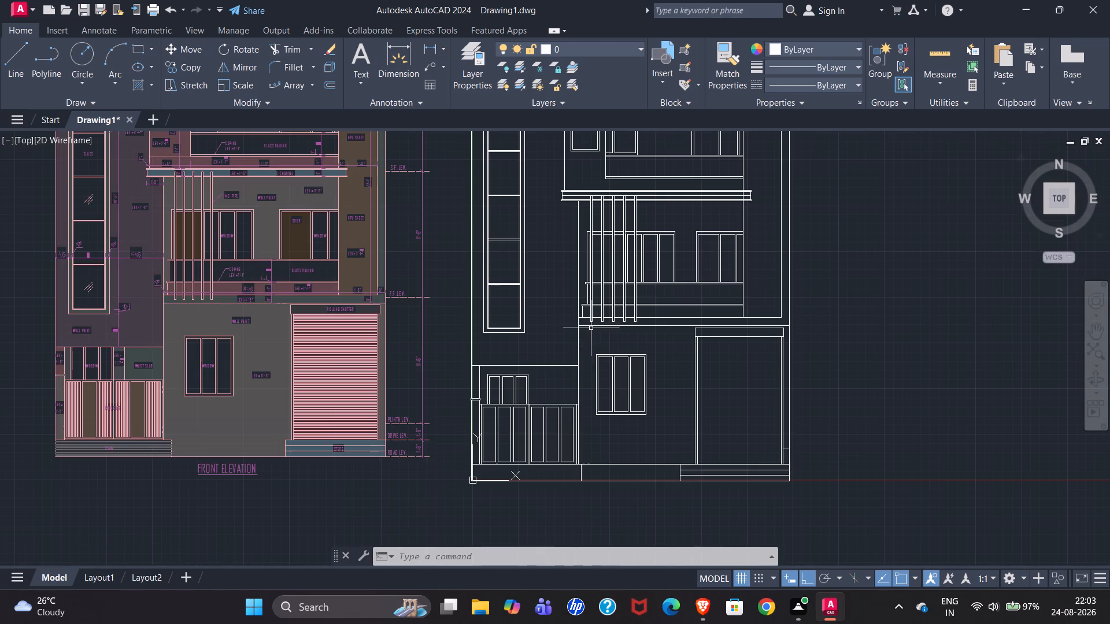
pyautogui.scroll(2, 605, 352)
pyautogui.moveTo(570, 348); pyautogui.dragTo(582, 384)
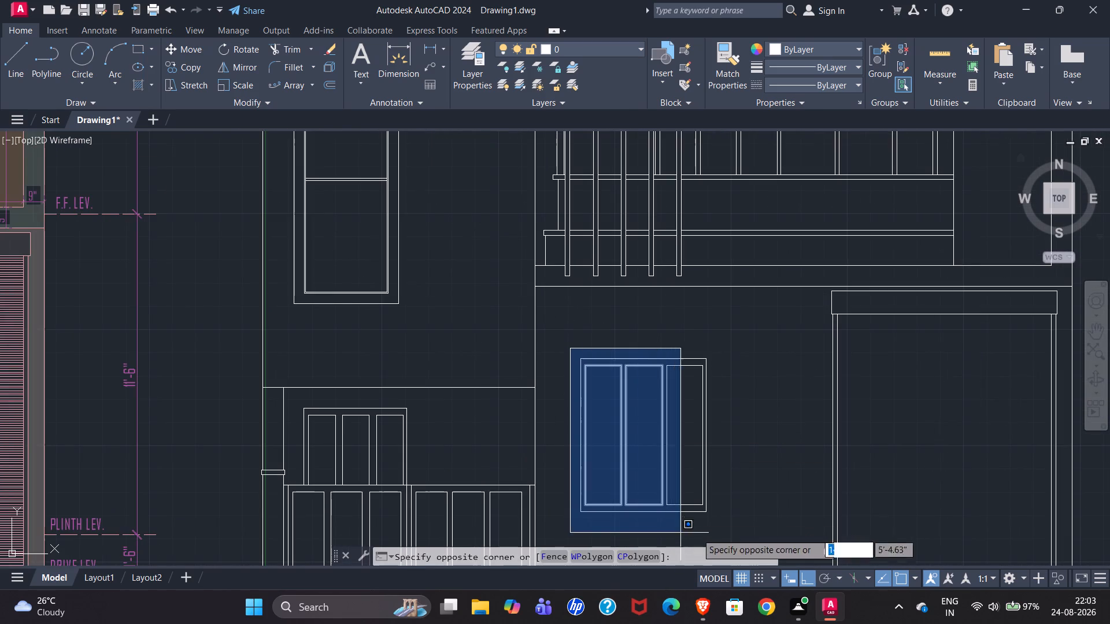
pyautogui.click(734, 527)
pyautogui.write('co')
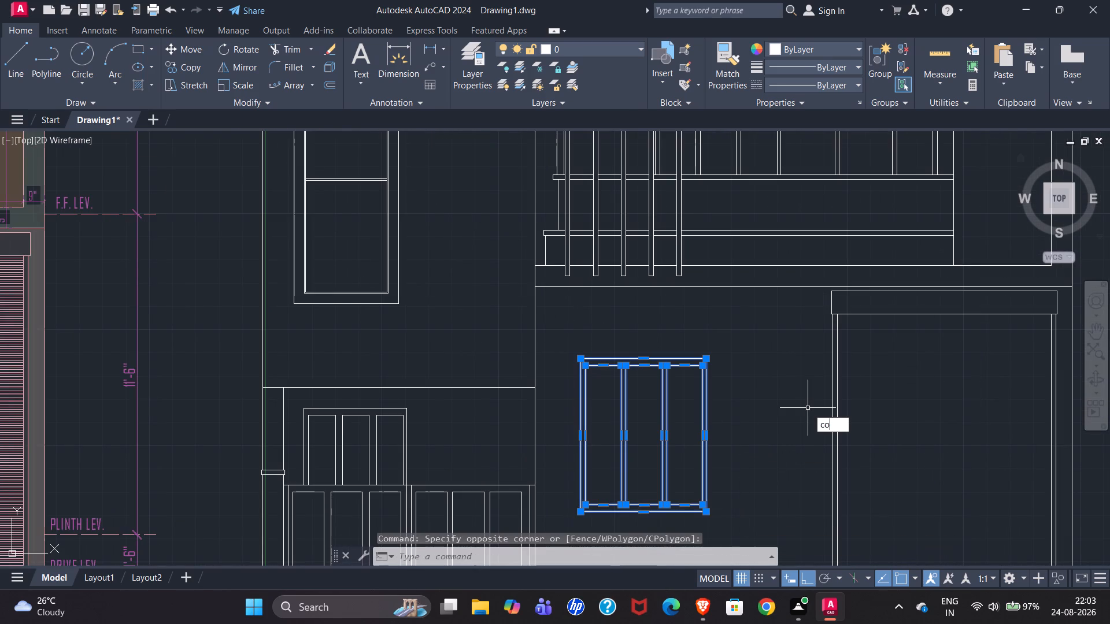
pyautogui.press('Return')
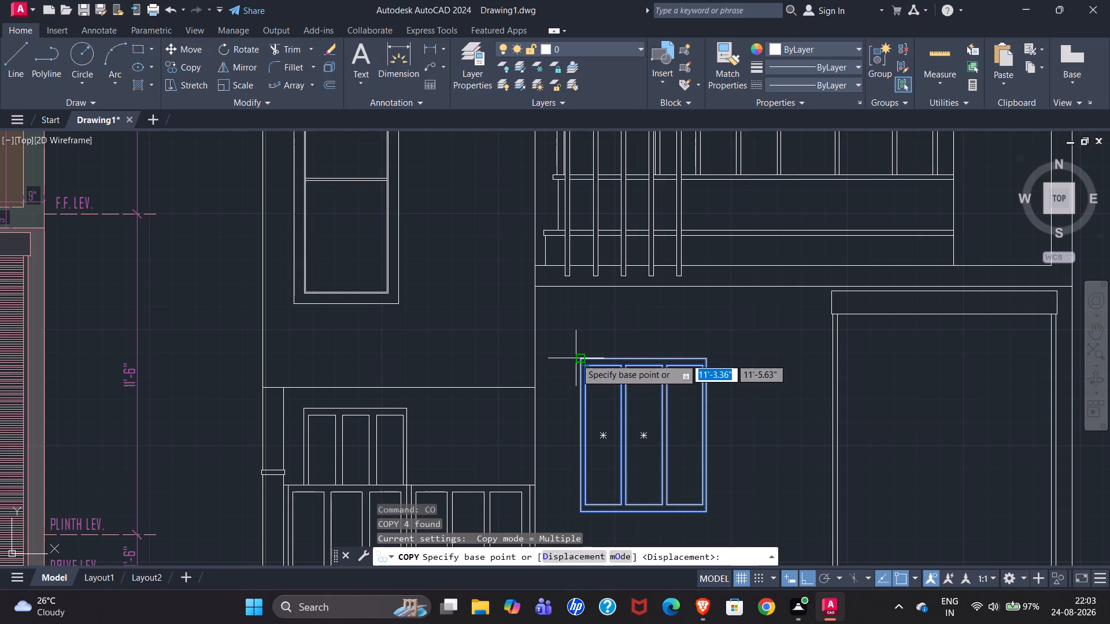
pyautogui.click(580, 359)
pyautogui.scroll(-5, 841, 315)
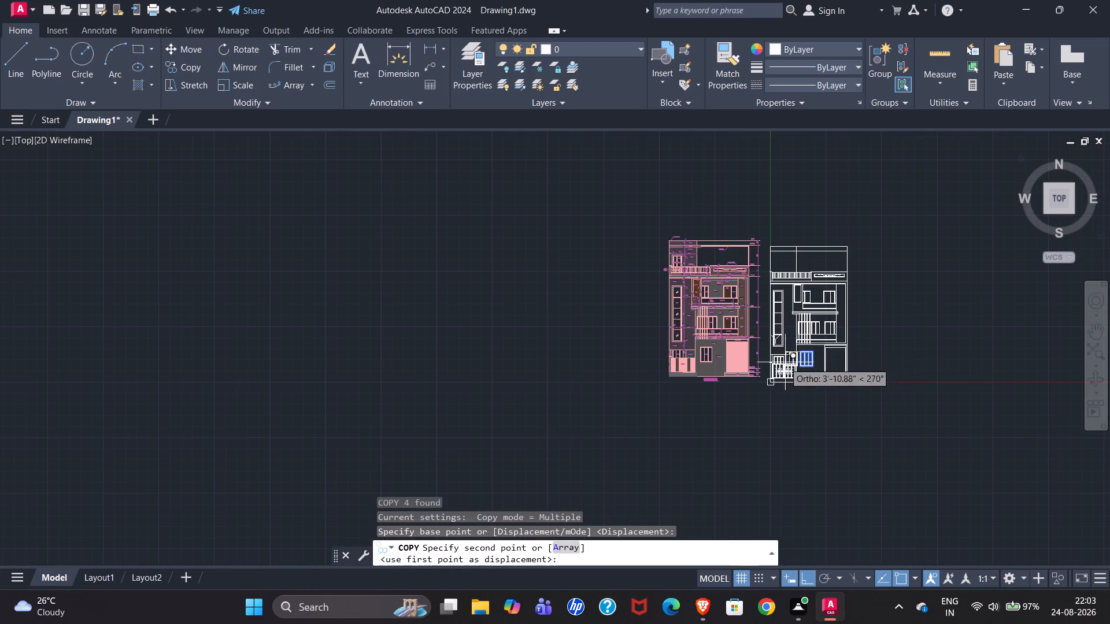
pyautogui.scroll(5, 668, 245)
pyautogui.scroll(-2, 571, 258)
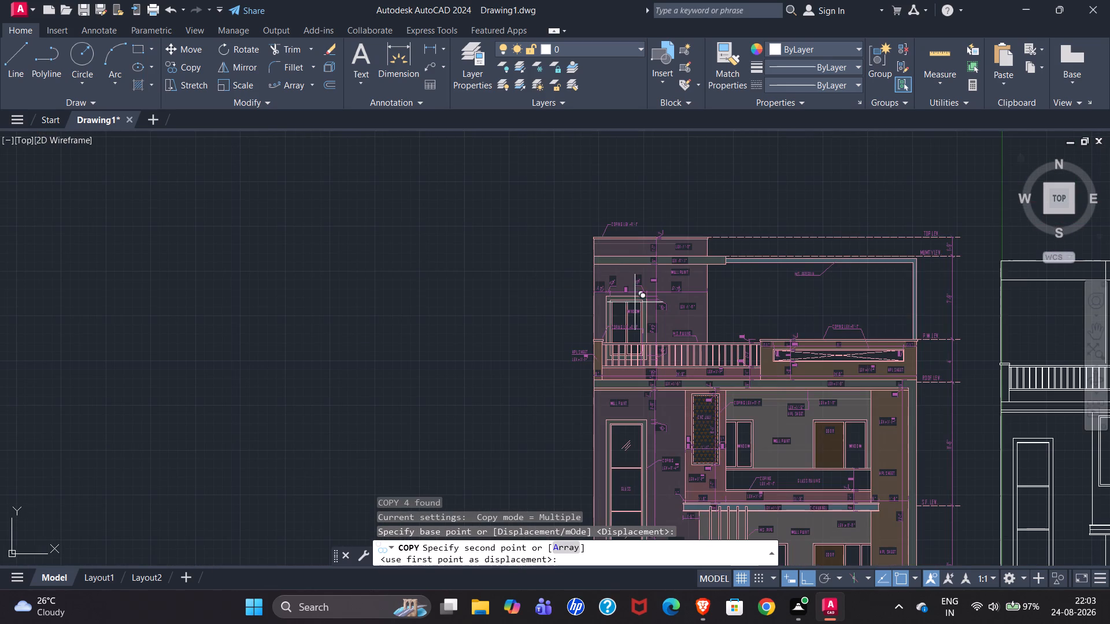
pyautogui.scroll(-2, 482, 295)
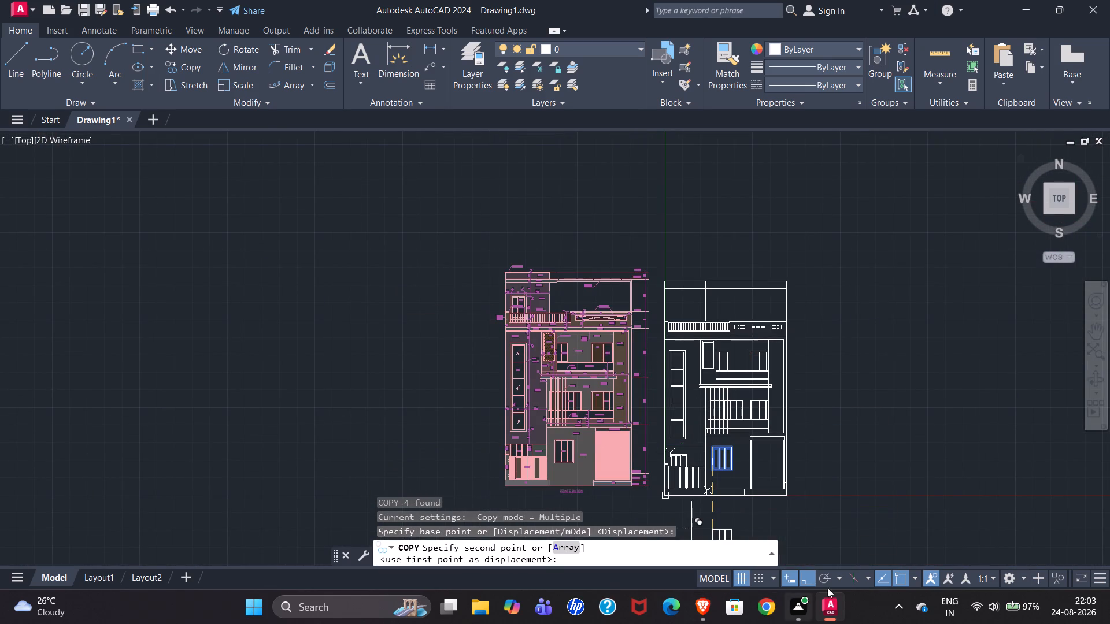
pyautogui.click(808, 581)
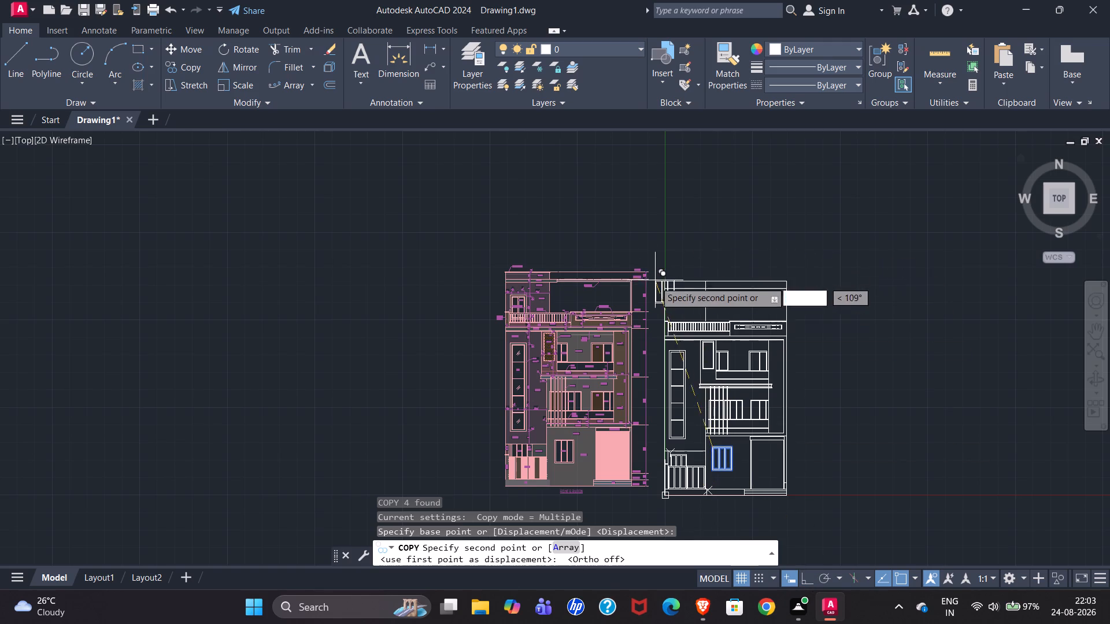
pyautogui.scroll(4, 655, 281)
pyautogui.scroll(-3, 684, 269)
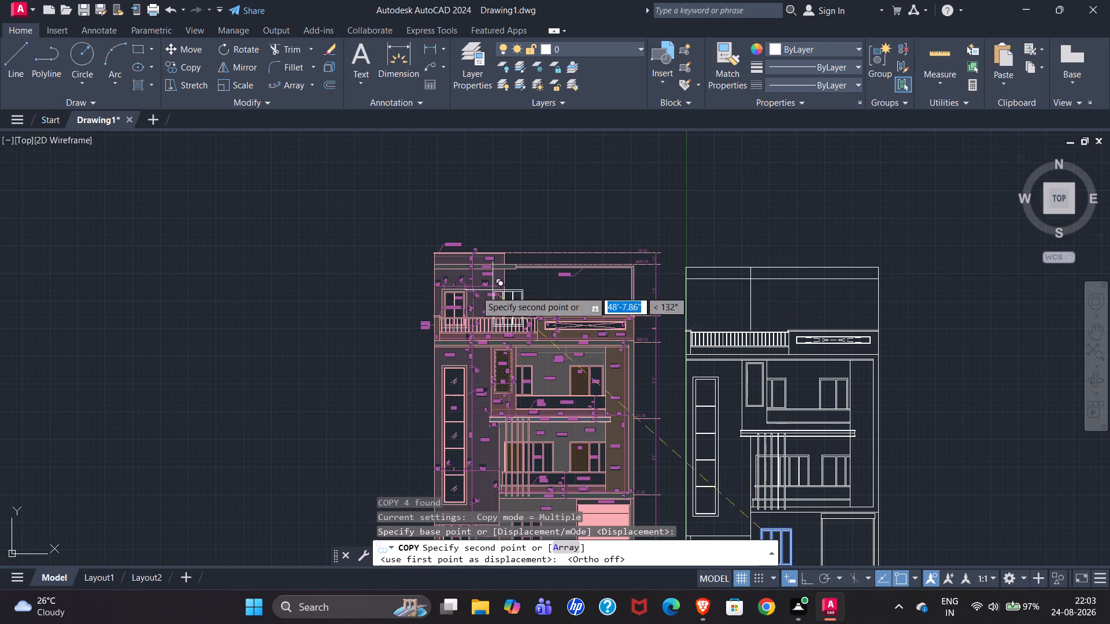
pyautogui.scroll(4, 413, 299)
pyautogui.scroll(-1, 378, 243)
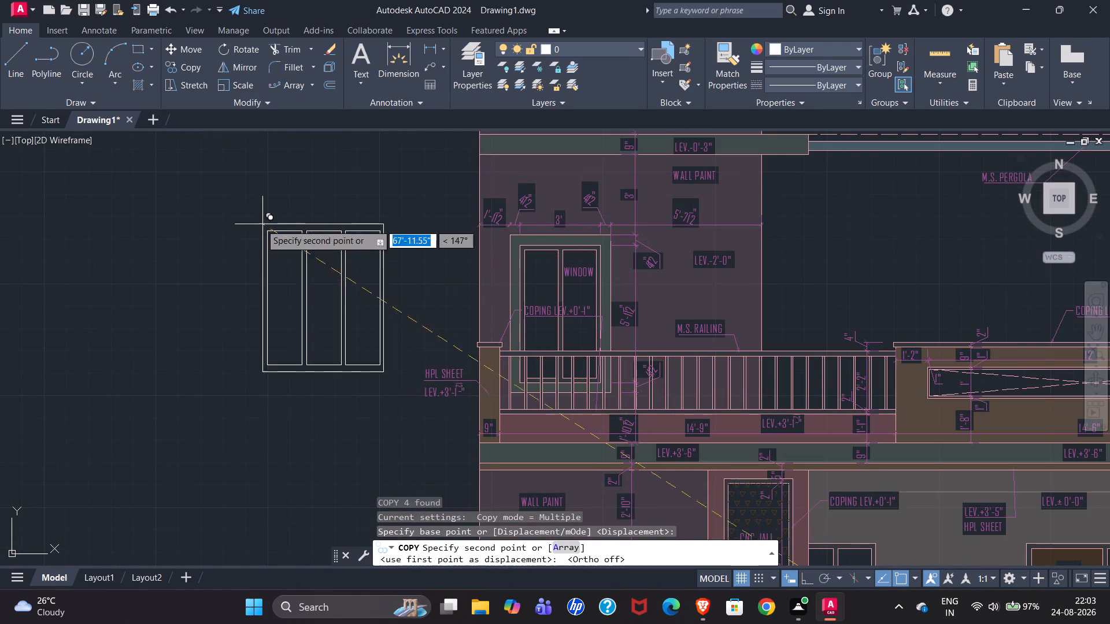
pyautogui.click(208, 234)
pyautogui.press('Escape')
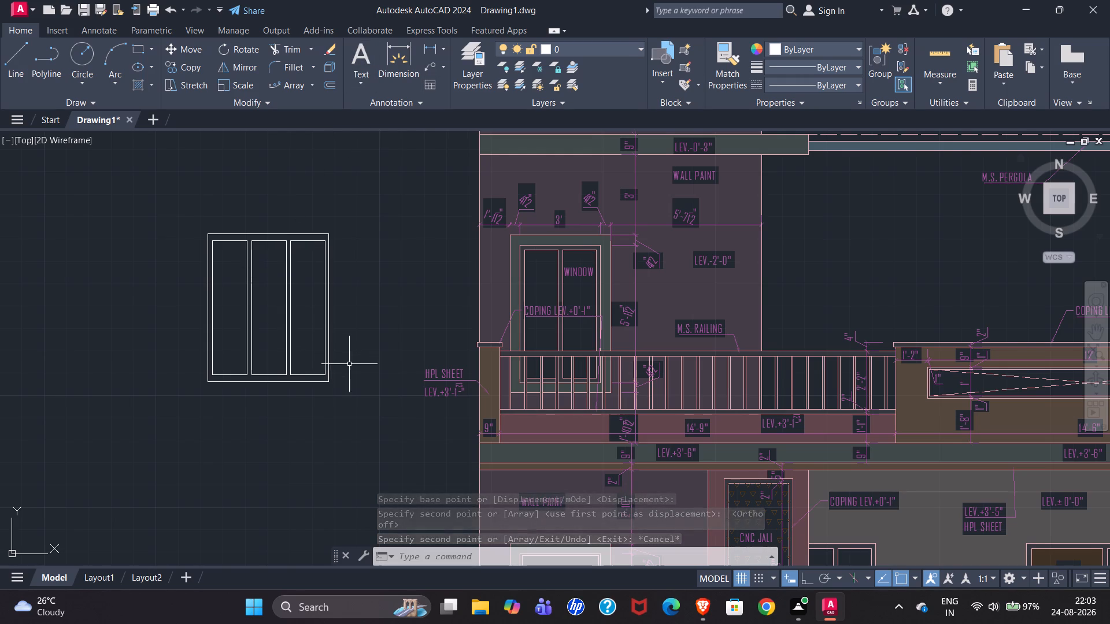
pyautogui.scroll(3, 578, 433)
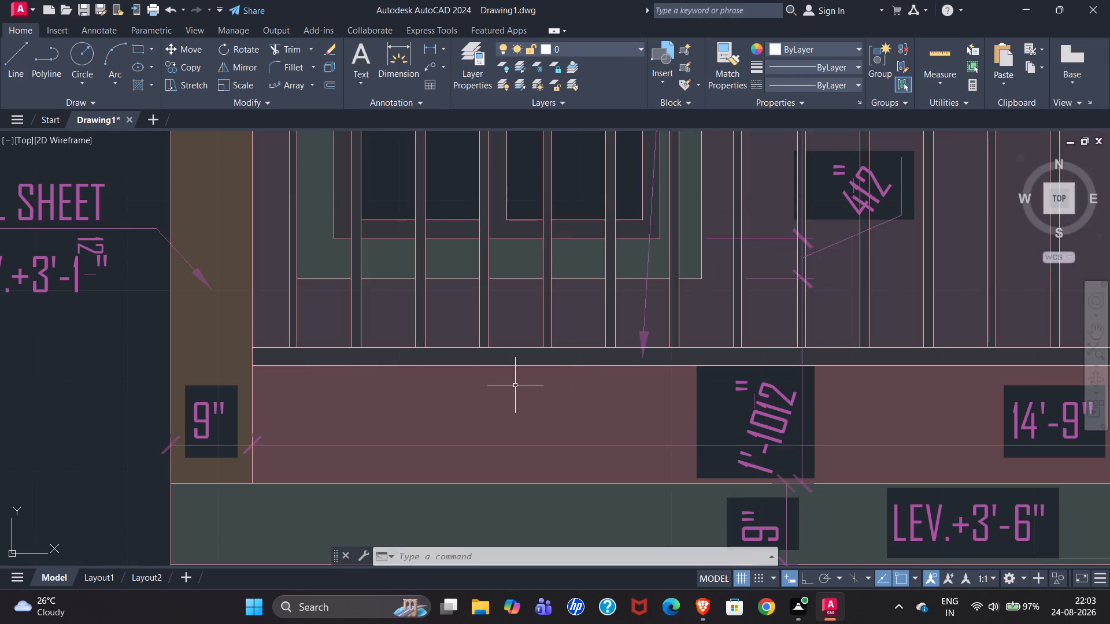
# Examine the reference's upper-floor window and its frame dimensions behind the M.S. railing.
pyautogui.scroll(-2, 447, 392)
pyautogui.scroll(2, 541, 343)
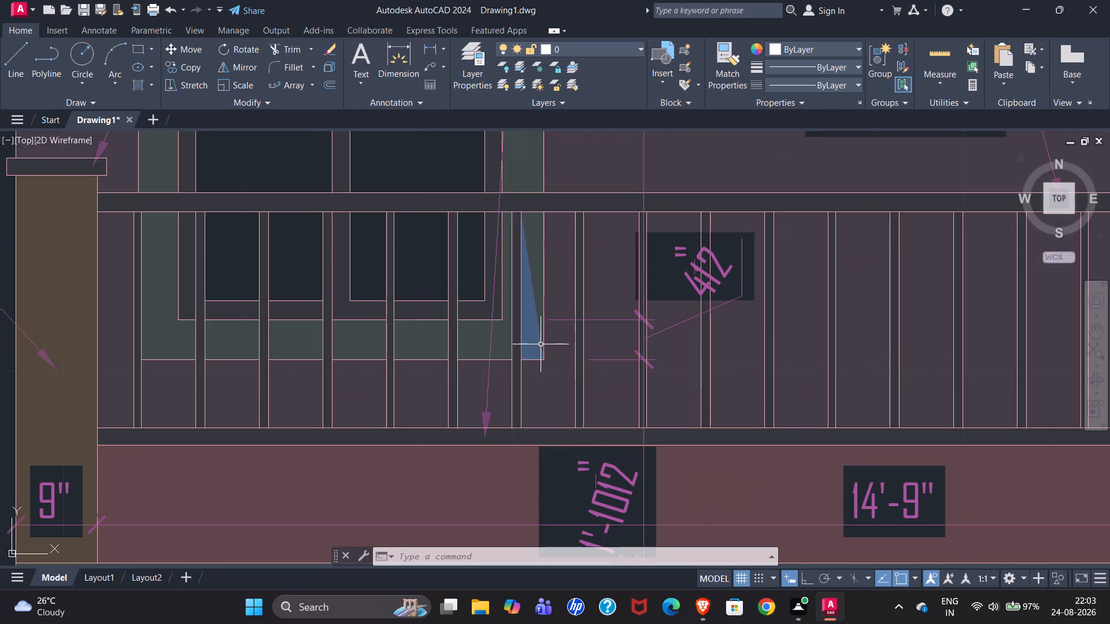
pyautogui.scroll(-1, 539, 344)
pyautogui.scroll(-1, 506, 398)
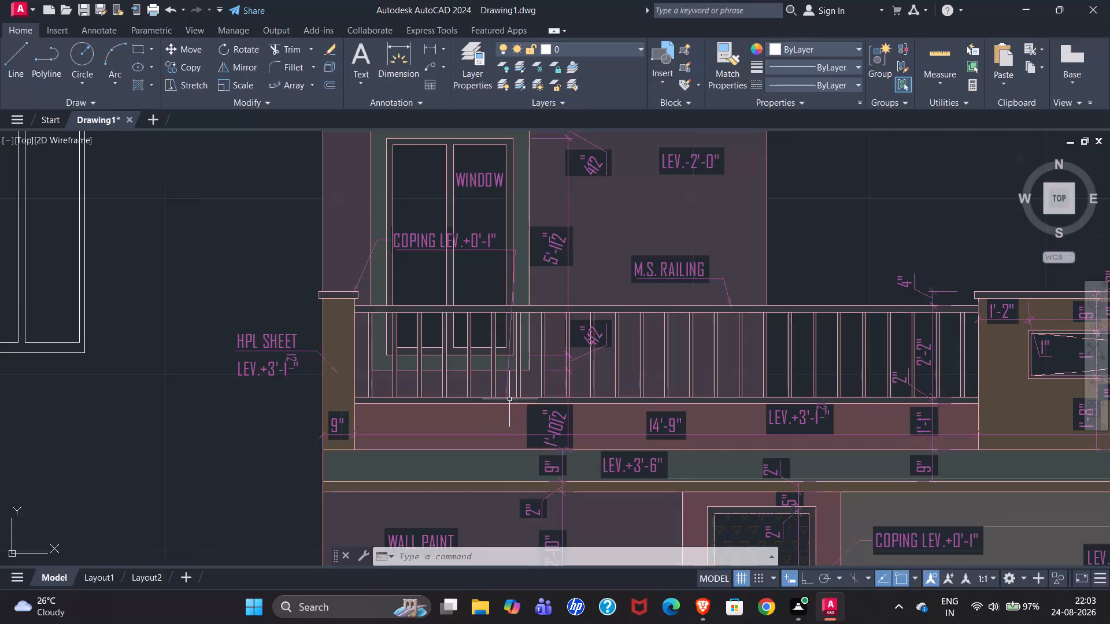
pyautogui.scroll(-1, 507, 388)
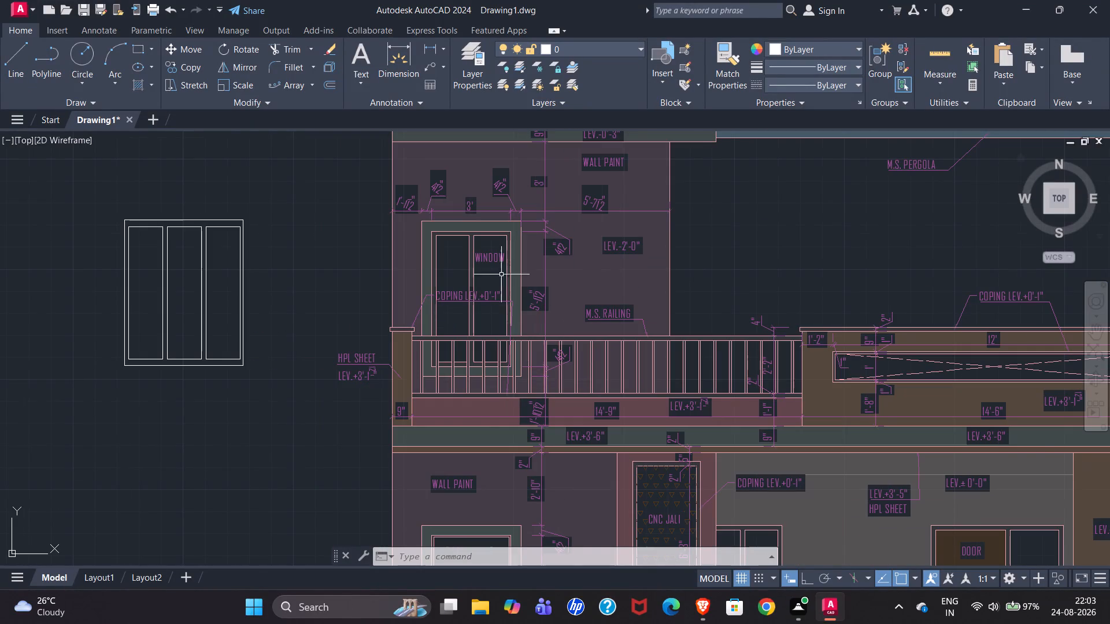
pyautogui.scroll(2, 470, 269)
pyautogui.scroll(-1, 448, 295)
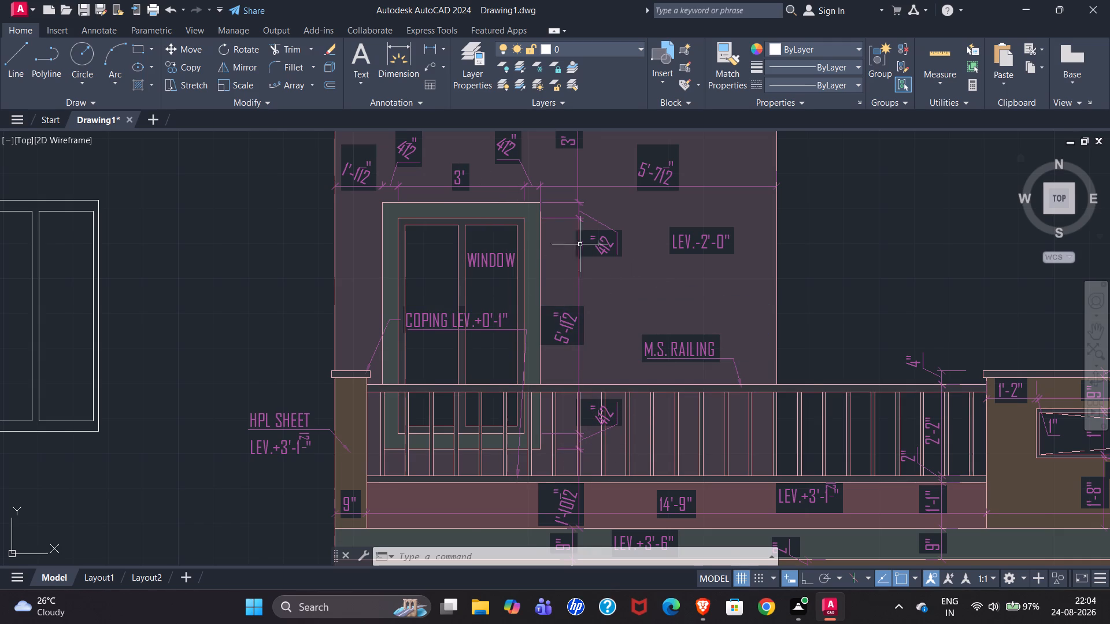
# Erase the copied three-pane window from the empty space beside the reference elevation.
pyautogui.scroll(-1, 589, 232)
pyautogui.moveTo(98, 164); pyautogui.dragTo(106, 169)
pyautogui.click(325, 406)
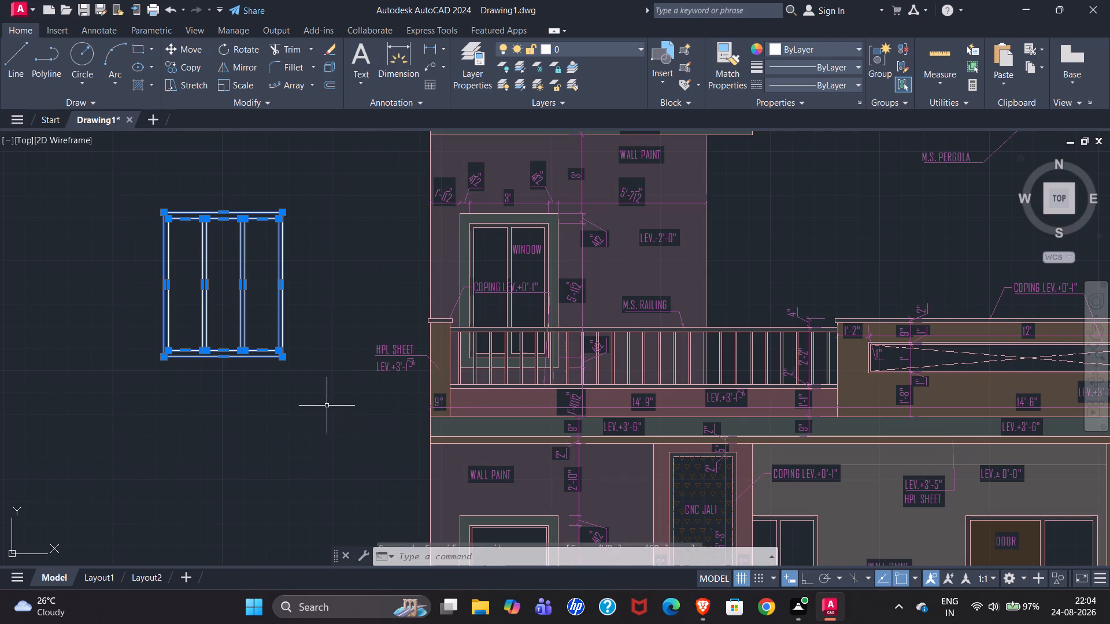
pyautogui.press('Delete')
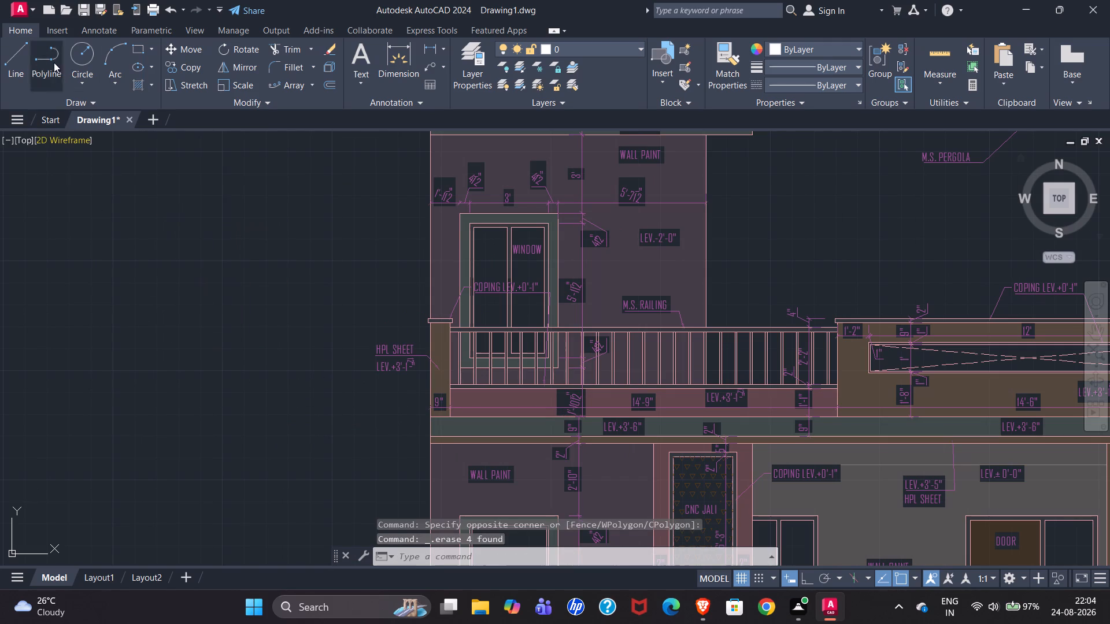
# Draw a 3' wide by 5'1.5" high rectangle in the empty space beside the reference's upper-floor window.
pyautogui.click(136, 47)
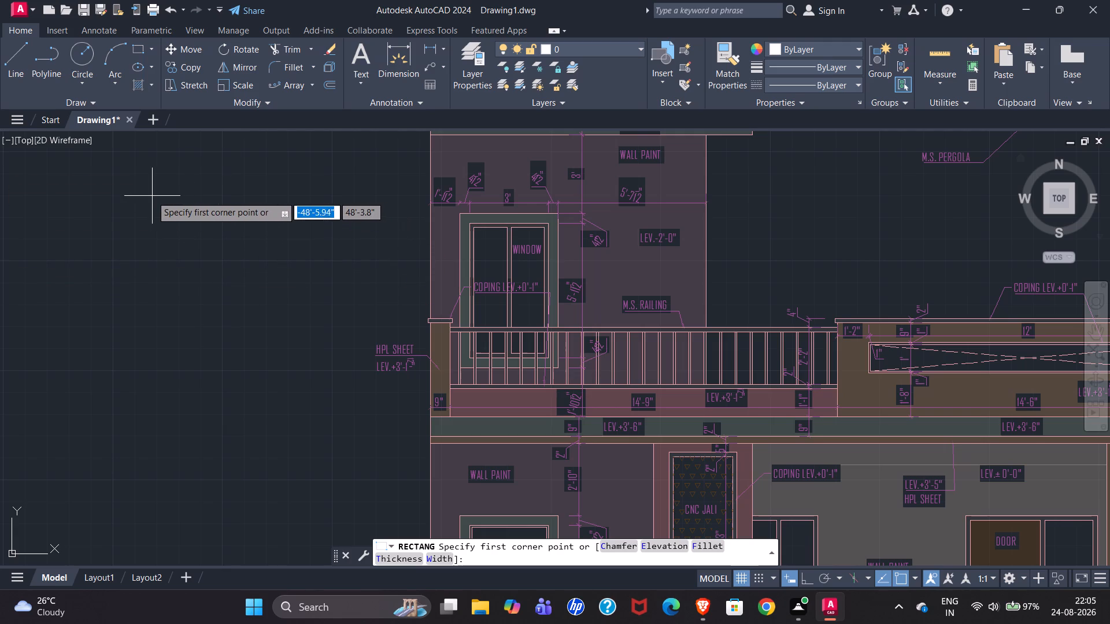
pyautogui.click(121, 198)
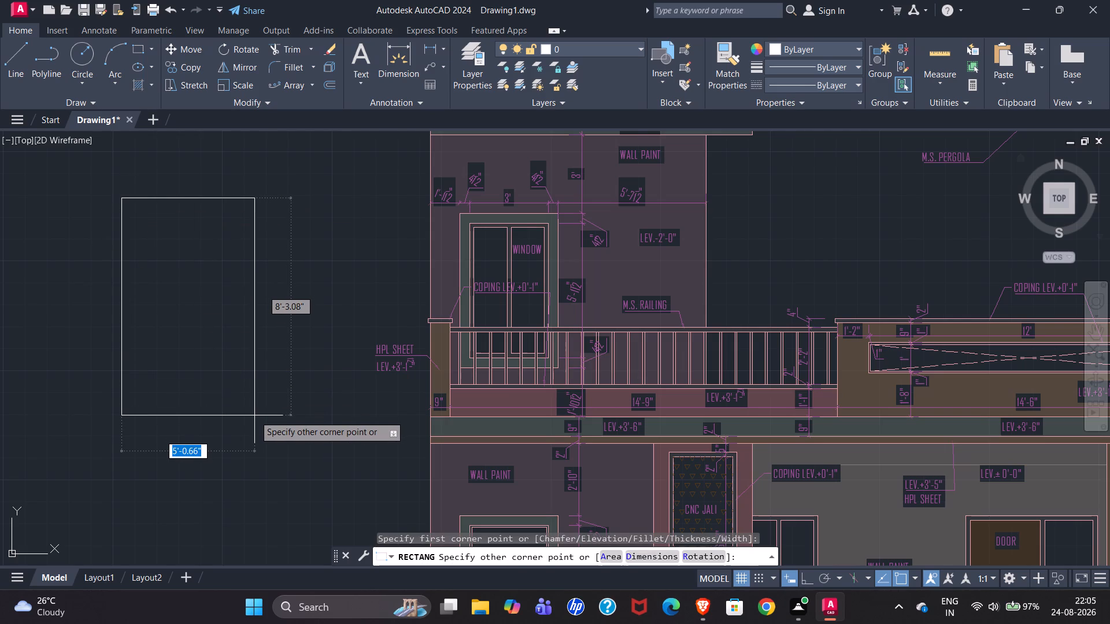
pyautogui.write("3'")
pyautogui.press('Tab')
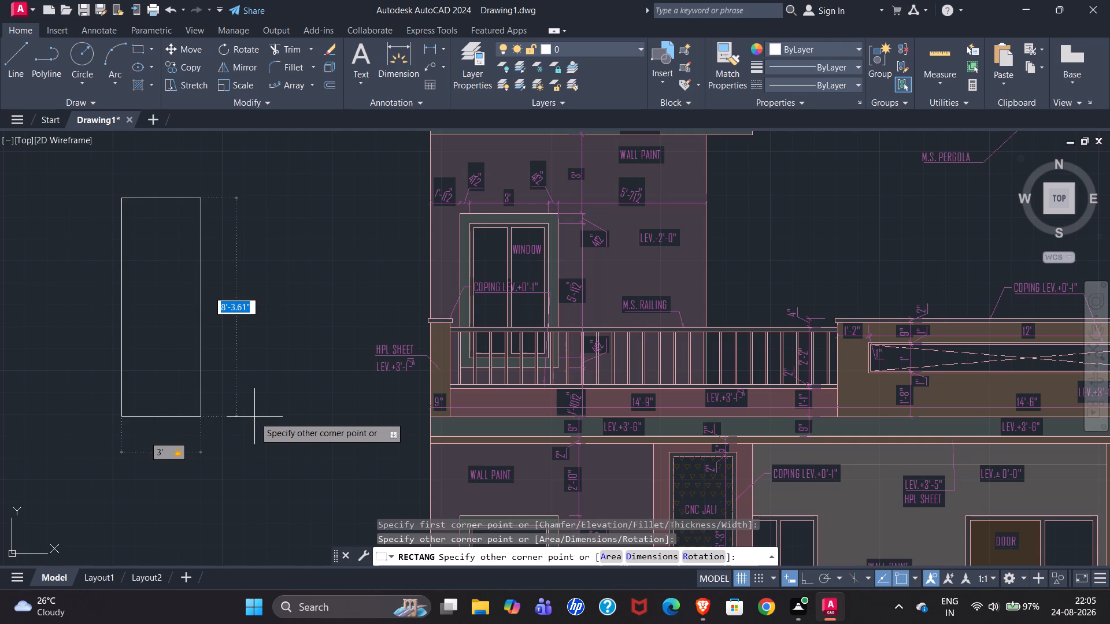
pyautogui.write("5'1")
pyautogui.write('.5"')
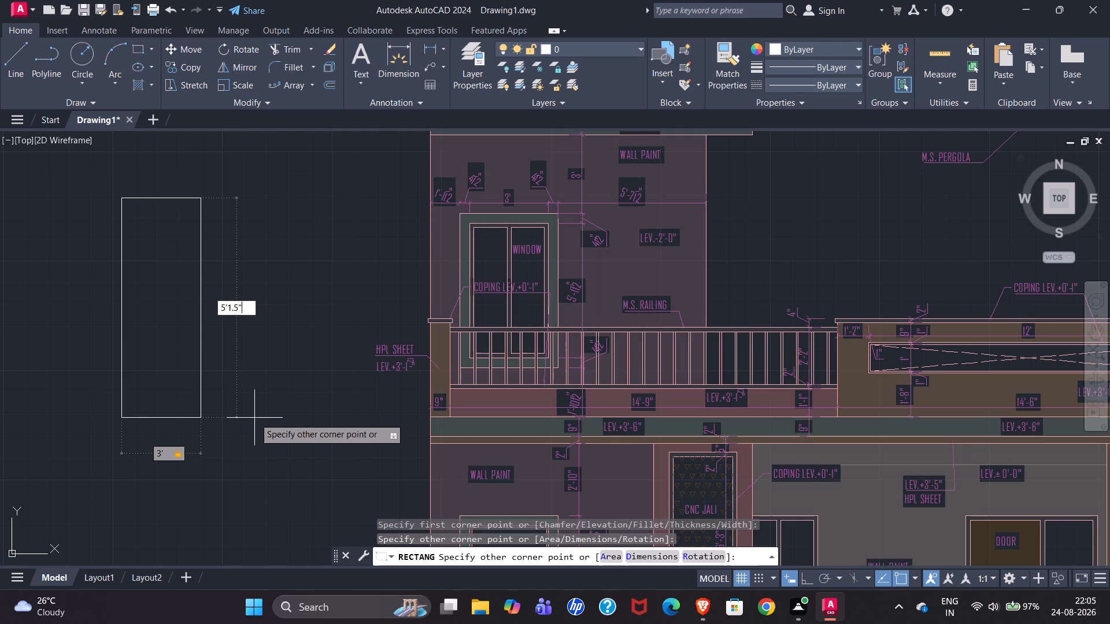
pyautogui.press('Return')
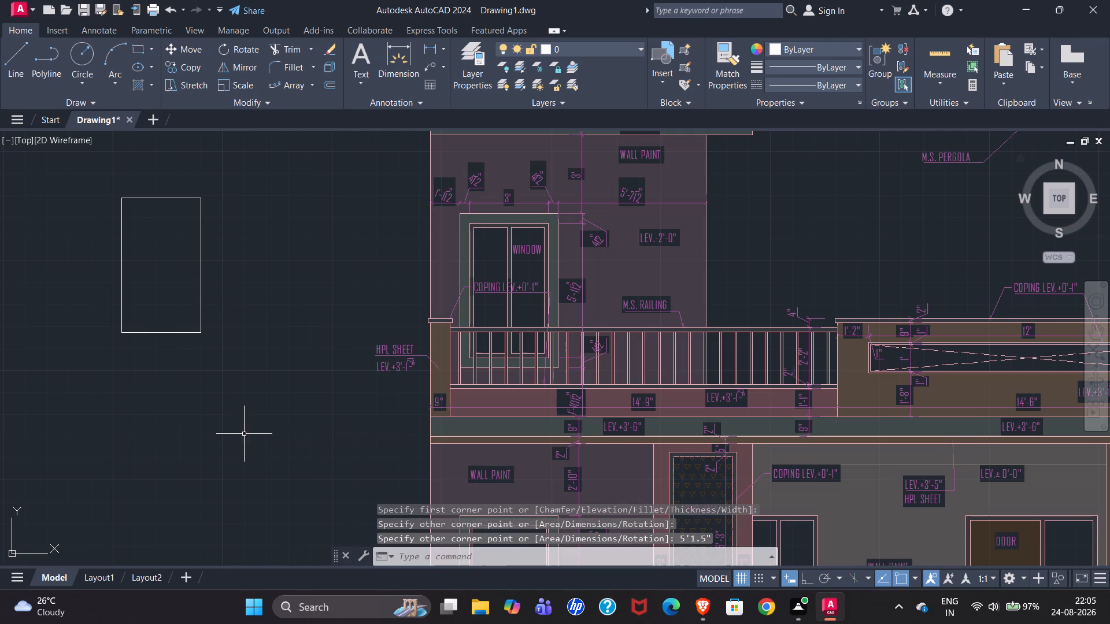
pyautogui.press('Escape')
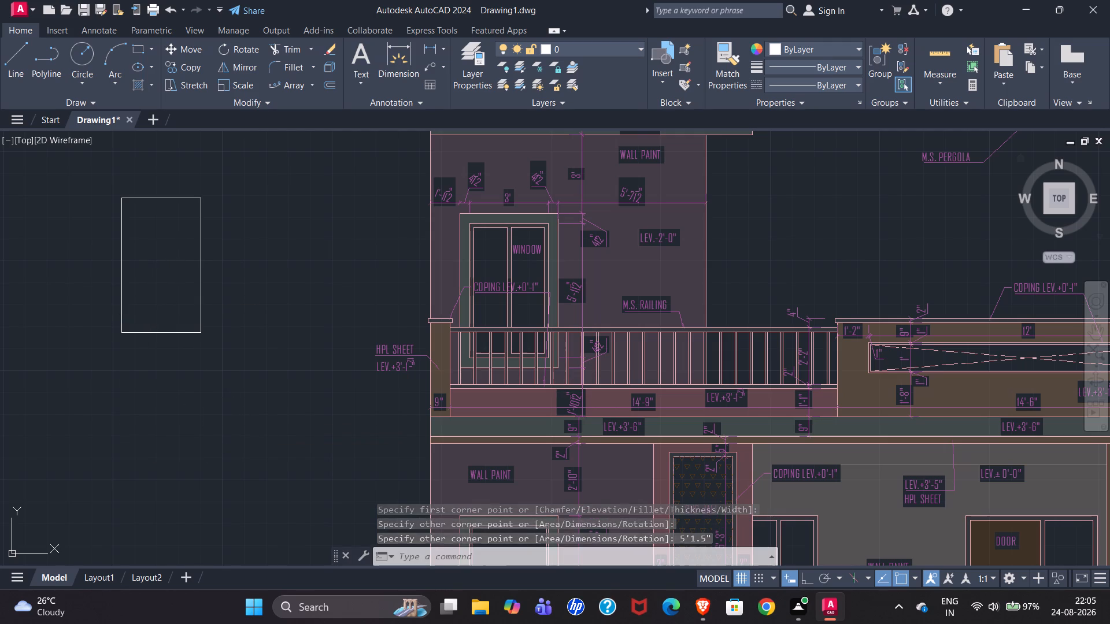
# Offset the new window rectangle 4.5" outward to form the surrounding border.
pyautogui.click(168, 198)
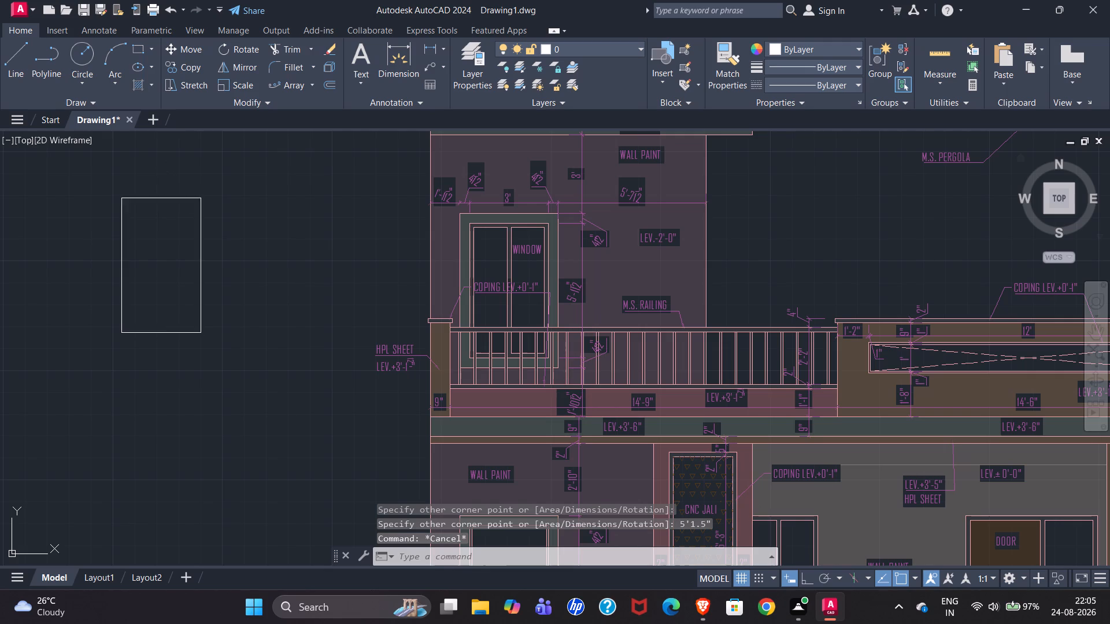
pyautogui.press('o')
pyautogui.press('Return')
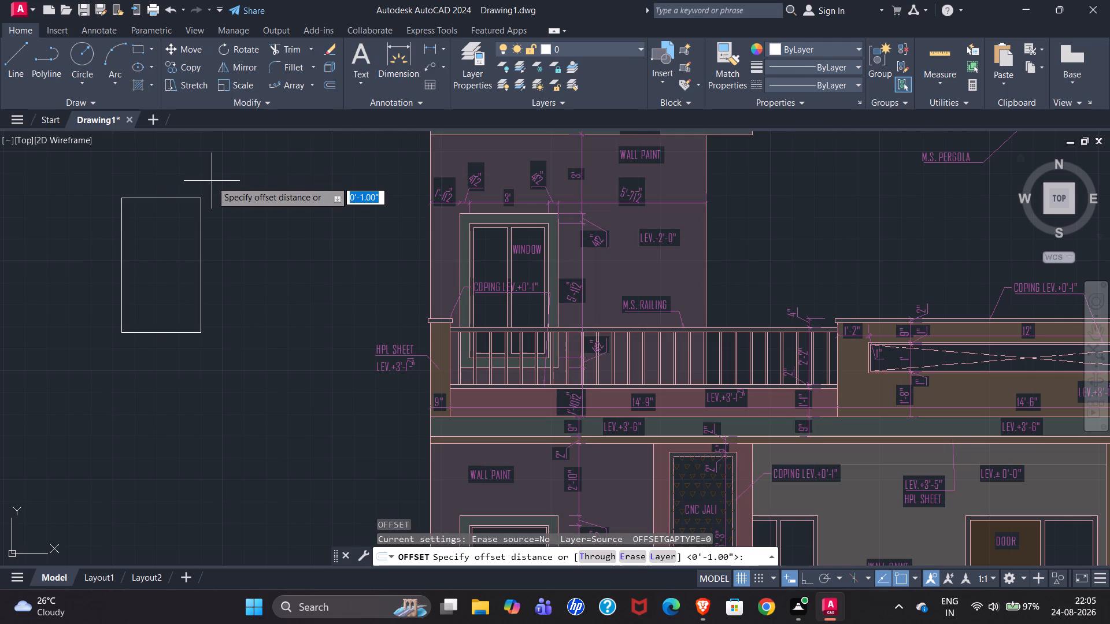
pyautogui.write('4.')
pyautogui.write('5"')
pyautogui.press('Return')
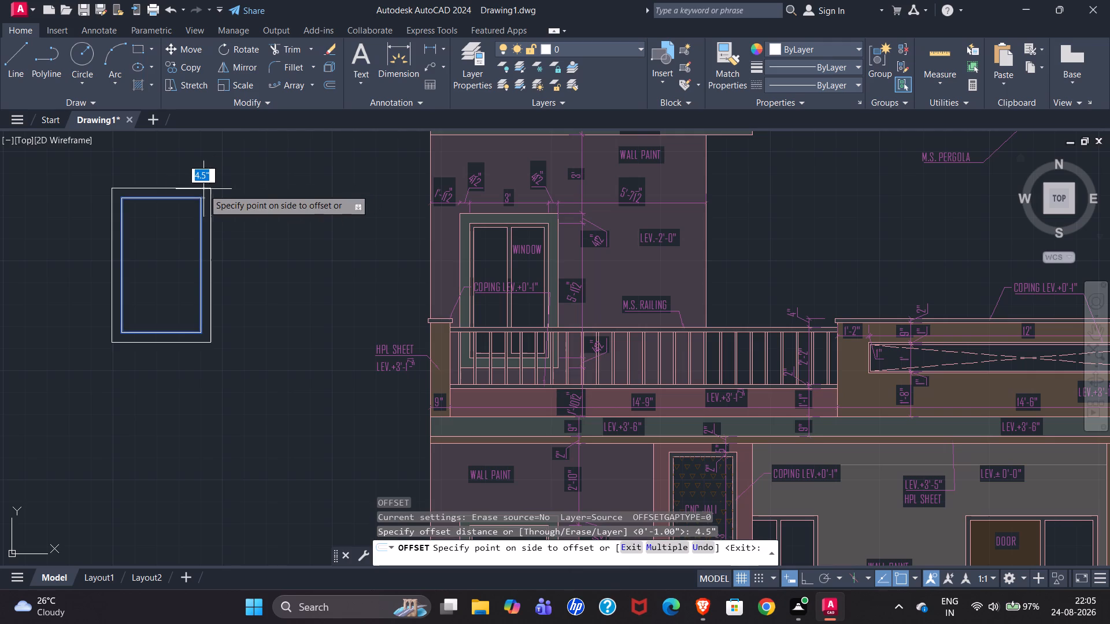
pyautogui.click(258, 164)
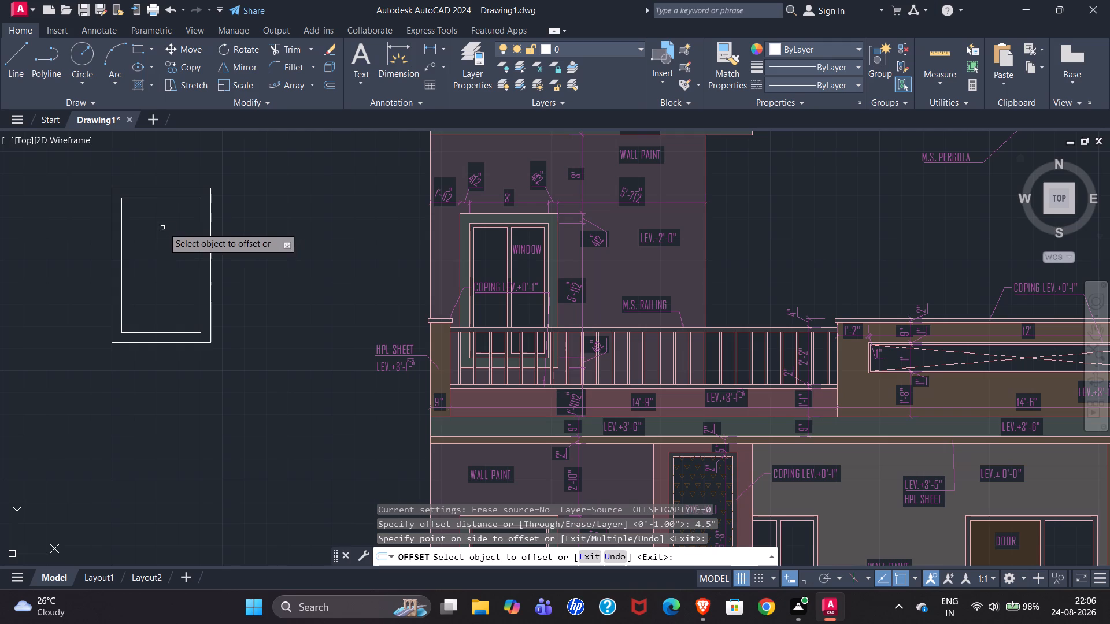
# Offset the 3' wide window rectangle 2" inward to form the inner frame line.
pyautogui.click(199, 203)
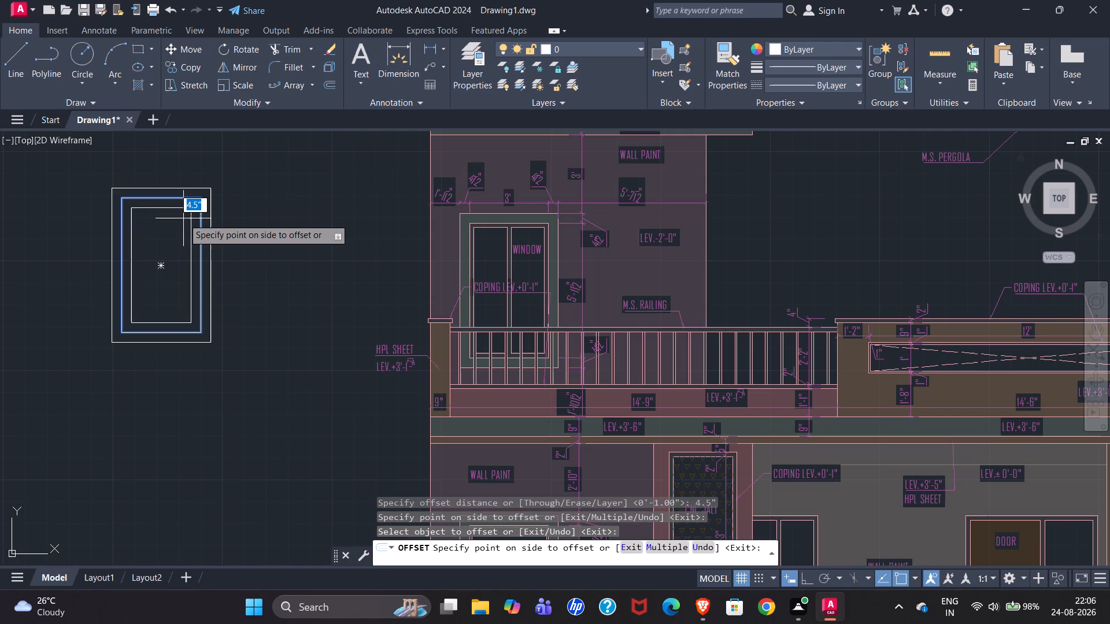
pyautogui.press('2')
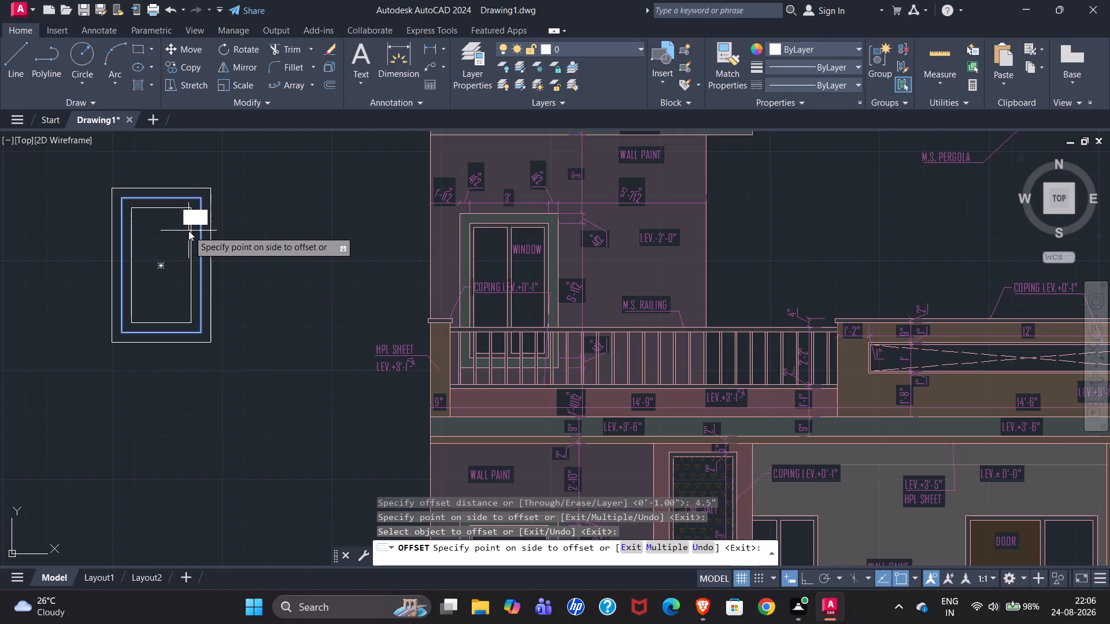
pyautogui.hotkey('shift', '"')
pyautogui.press('Return')
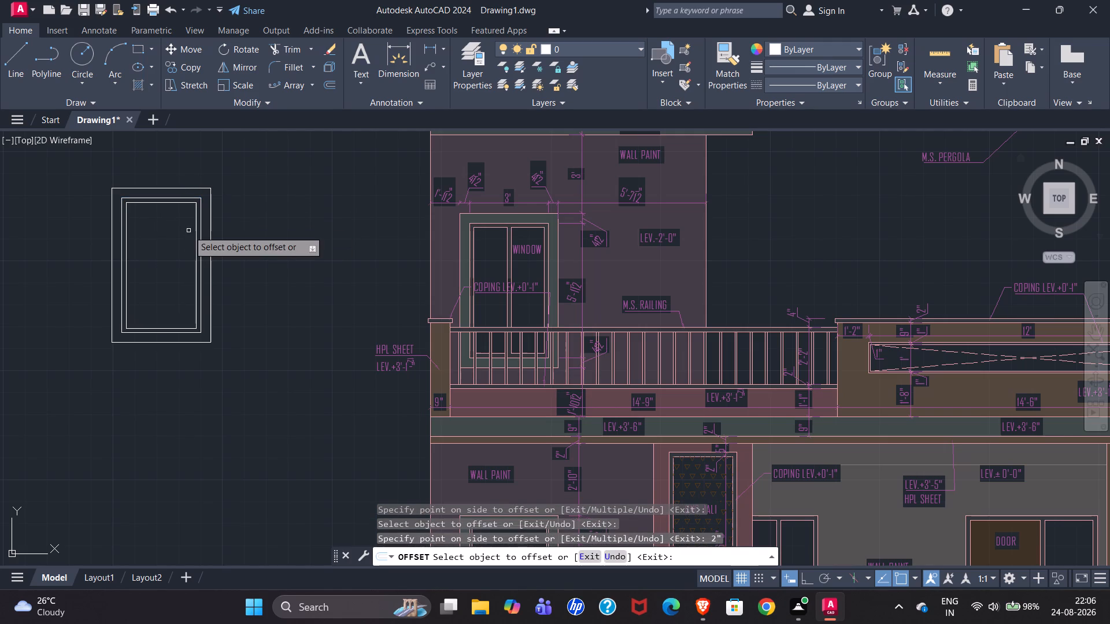
pyautogui.press('Escape')
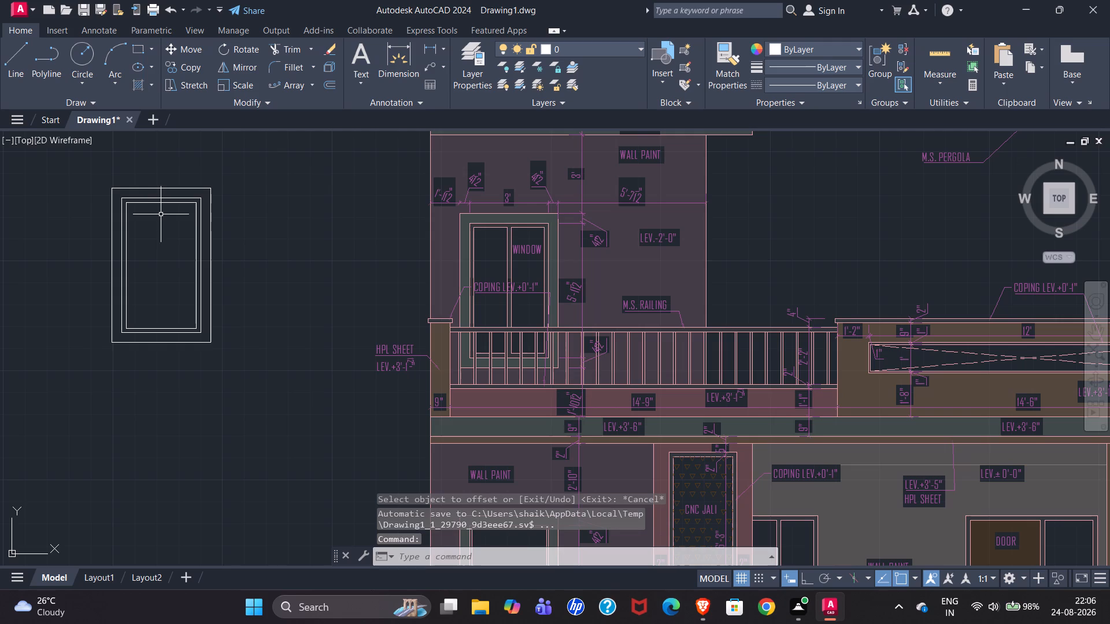
# Stretch the innermost rectangle's right edge leftward past its centre, narrowing it into a single left pane.
pyautogui.click(165, 202)
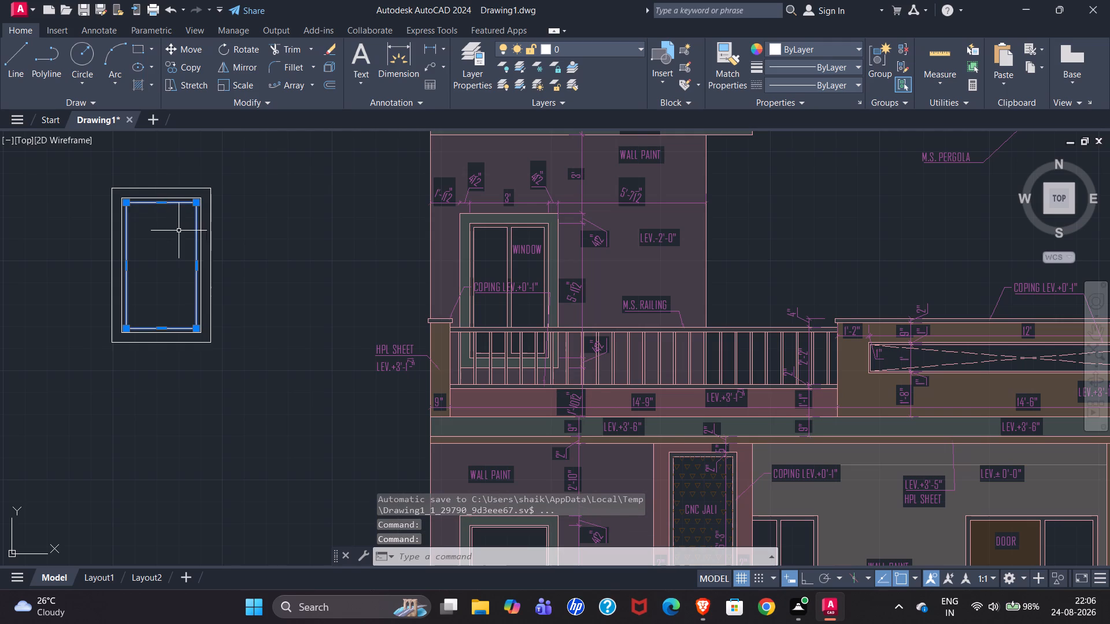
pyautogui.scroll(1, 179, 231)
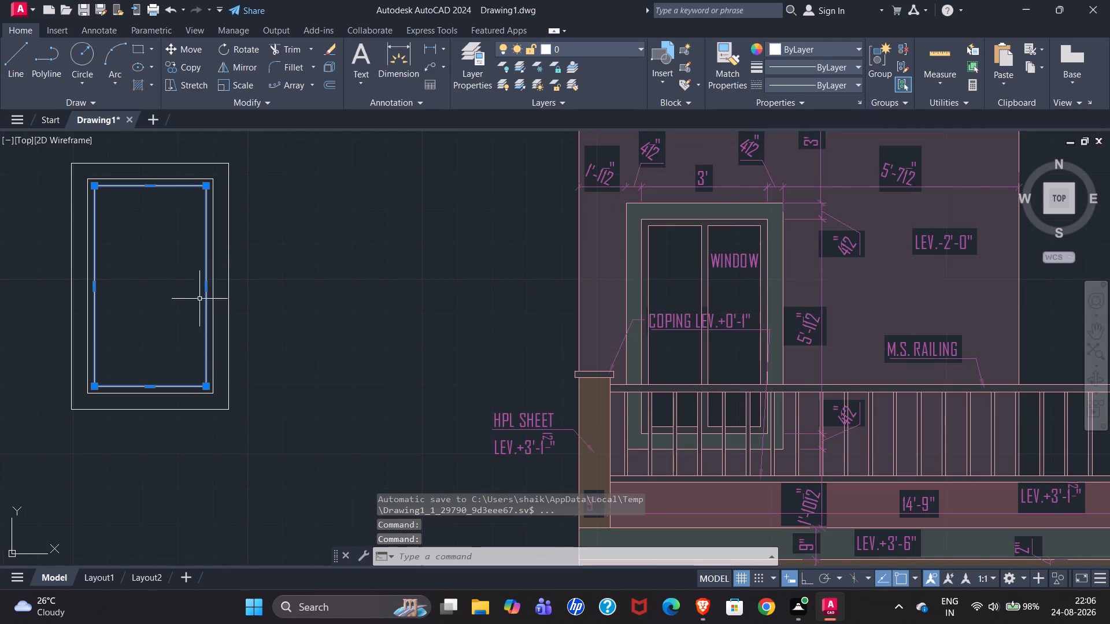
pyautogui.click(207, 288)
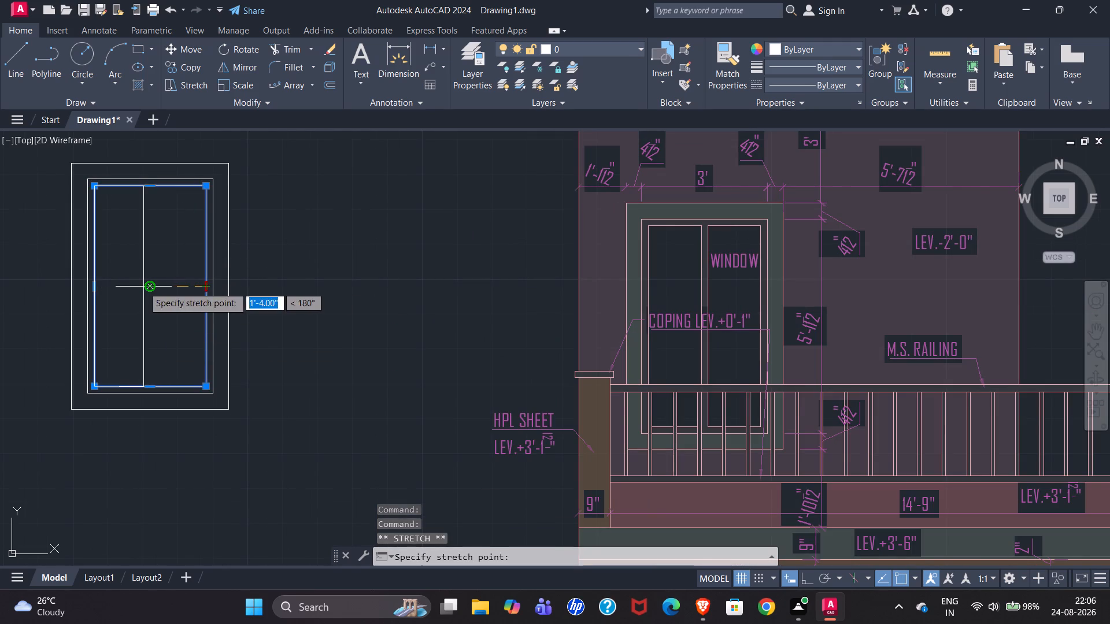
pyautogui.click(140, 287)
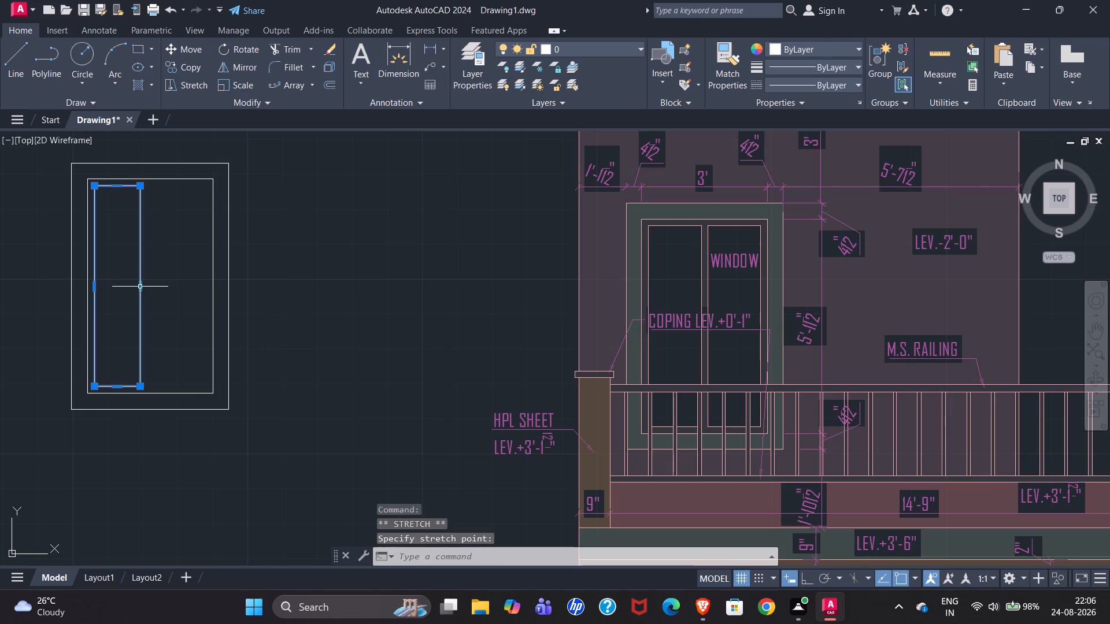
pyautogui.press('Escape')
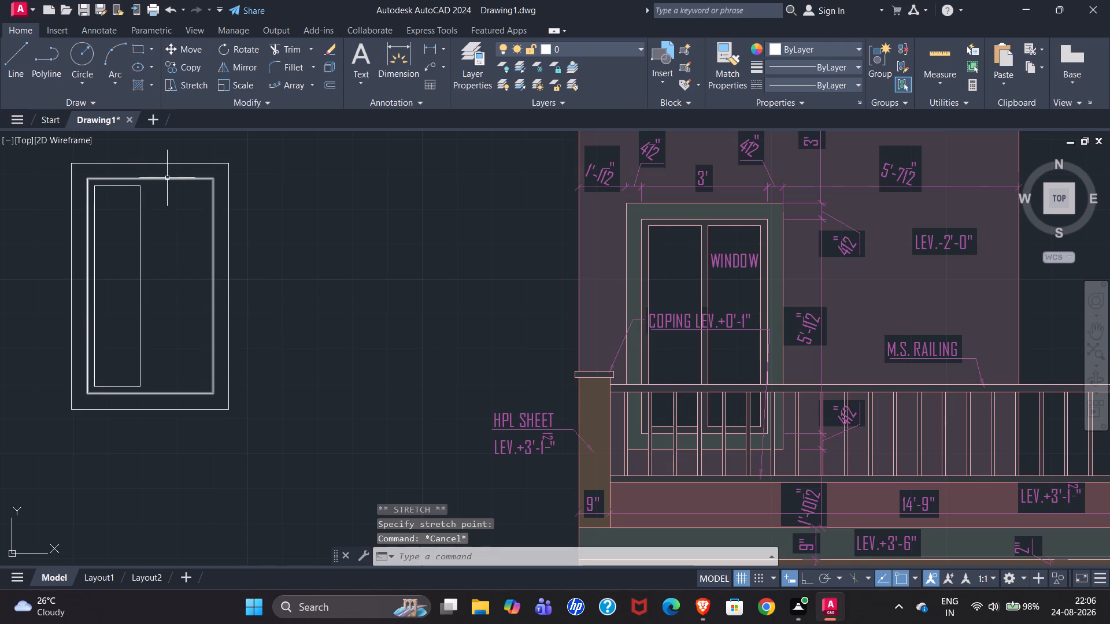
# Copy the left pane about 1'-6.5" to the right, from its lower-left corner, as the second window pane.
pyautogui.click(139, 204)
pyautogui.write('co')
pyautogui.press('Return')
pyautogui.scroll(1, 91, 402)
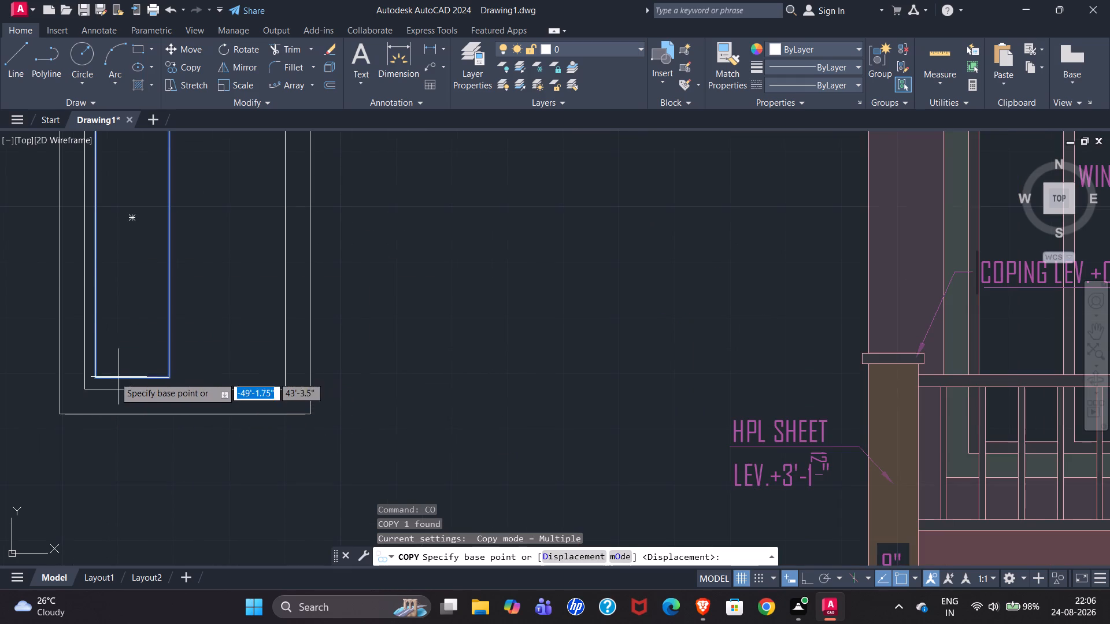
pyautogui.click(95, 376)
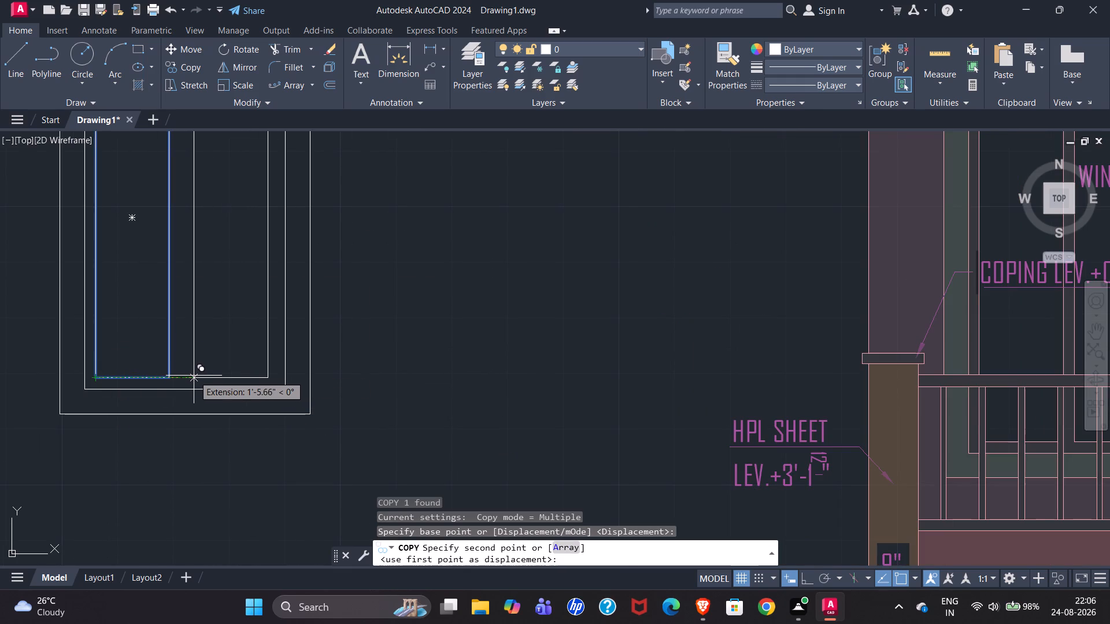
pyautogui.click(198, 376)
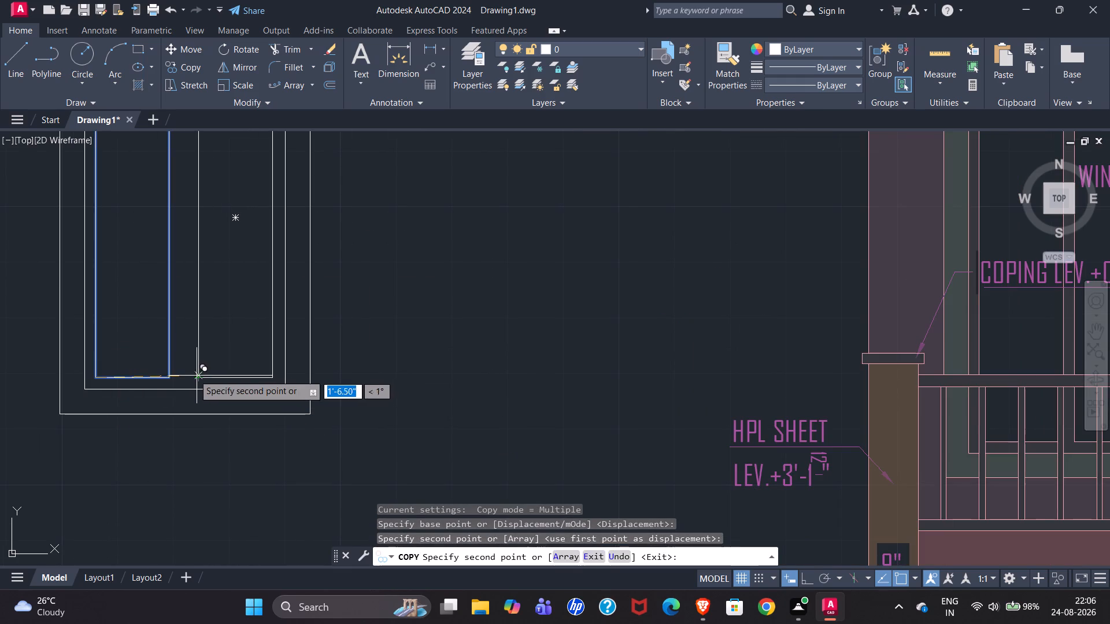
pyautogui.press('Escape')
# Check the gap between the right pane's lower-right corner and the window frame with a temporary line.
pyautogui.click(11, 67)
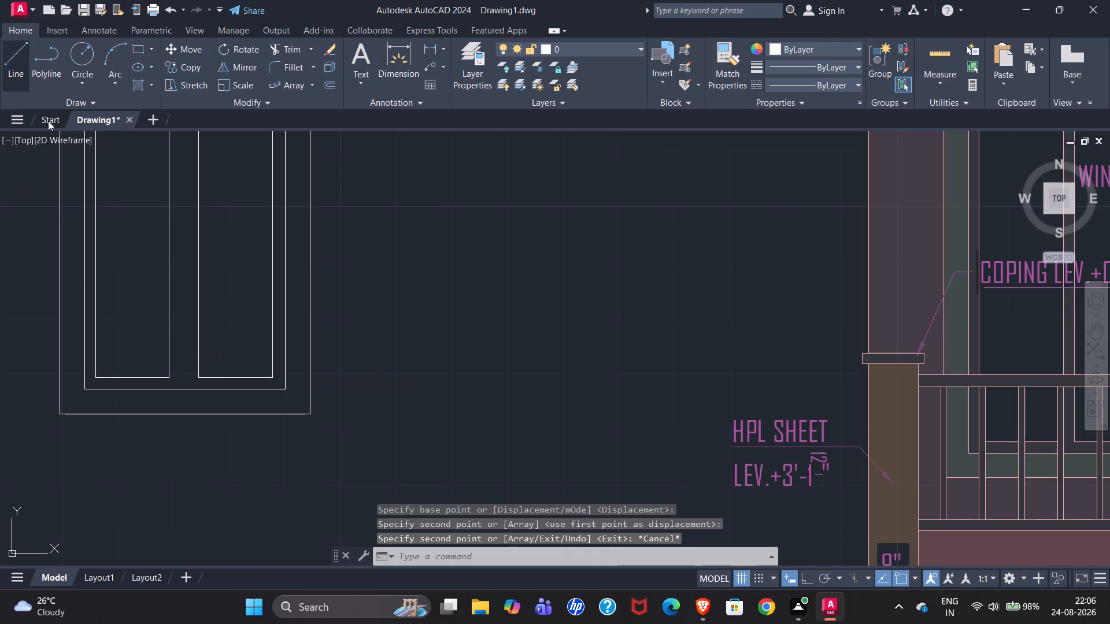
pyautogui.scroll(1, 277, 382)
pyautogui.click(269, 376)
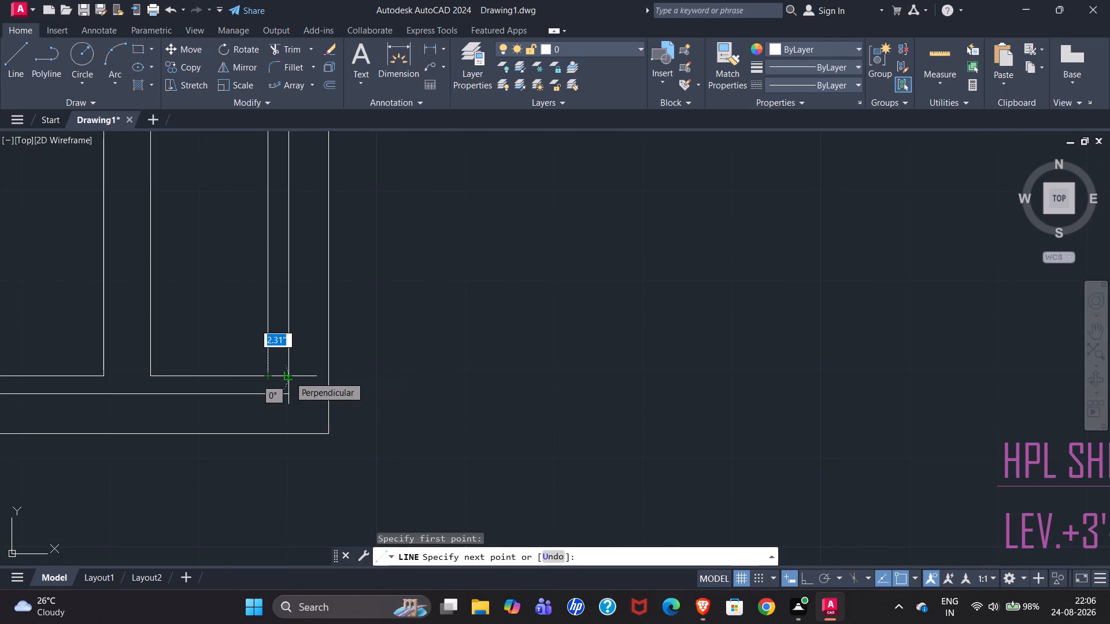
pyautogui.press('Escape')
# Move the right window pane 0.31" to the right from its lower-left corner, with Ortho turned on.
pyautogui.click(151, 376)
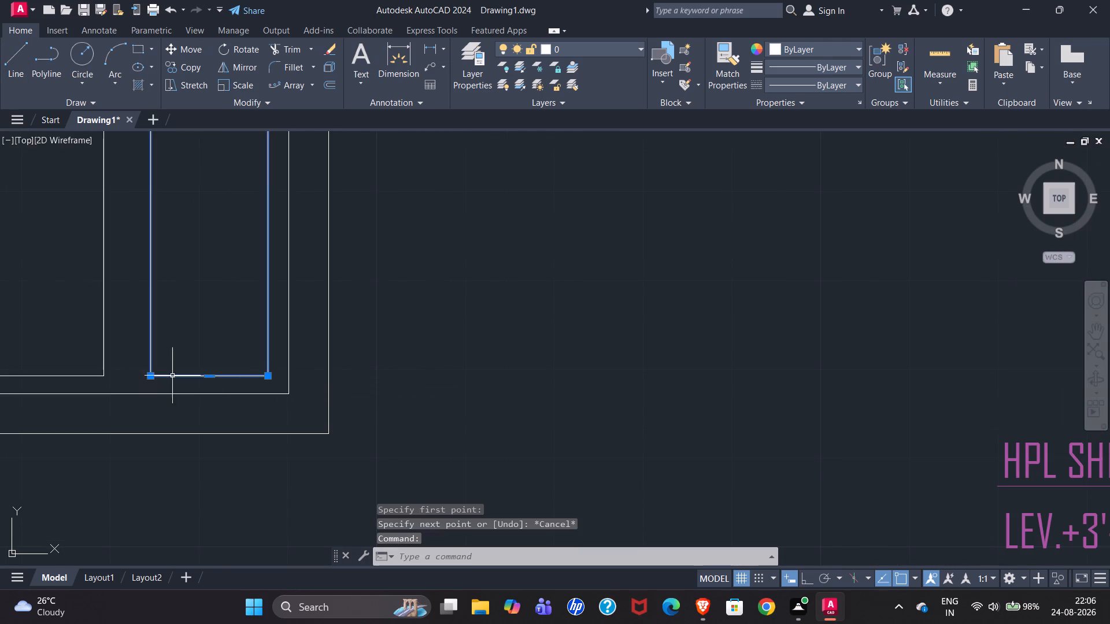
pyautogui.press('m')
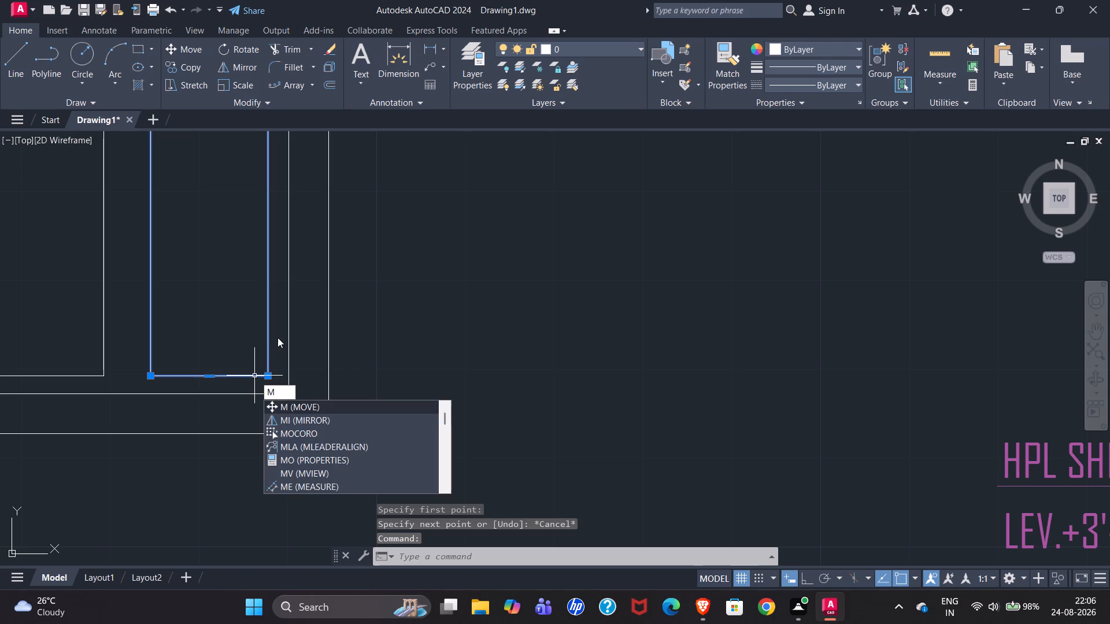
pyautogui.press('Return')
pyautogui.click(148, 377)
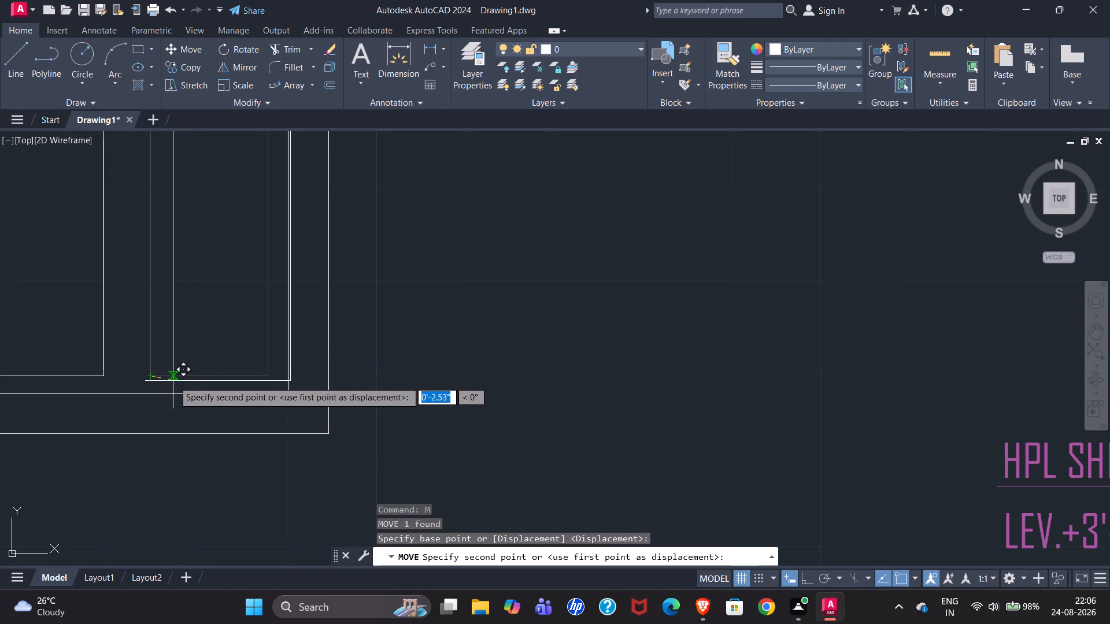
pyautogui.click(804, 581)
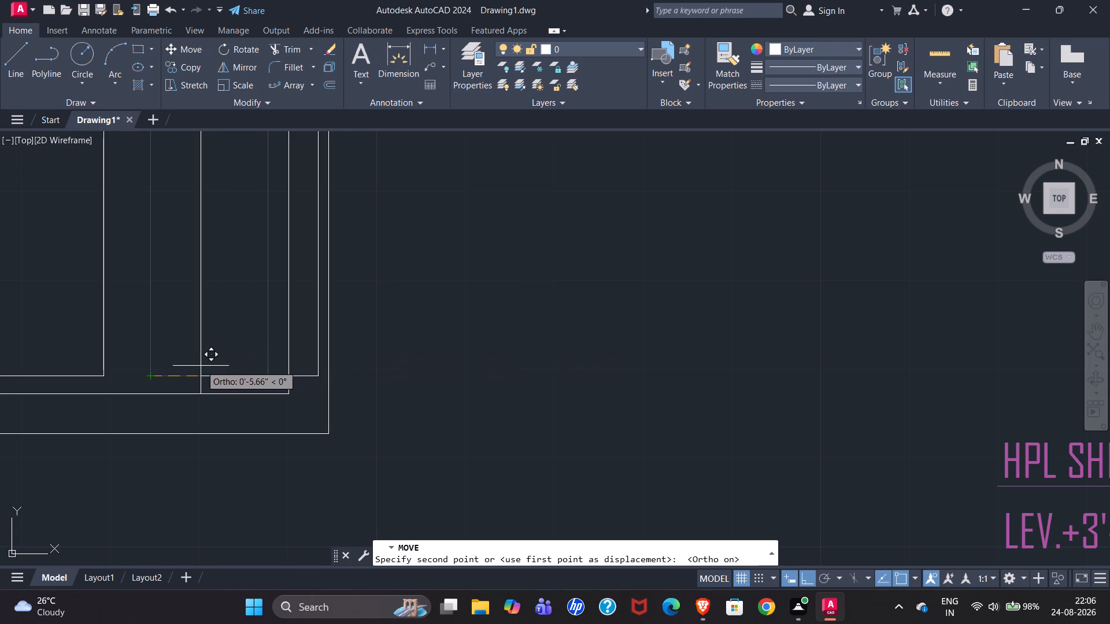
pyautogui.press('0')
pyautogui.write('.3')
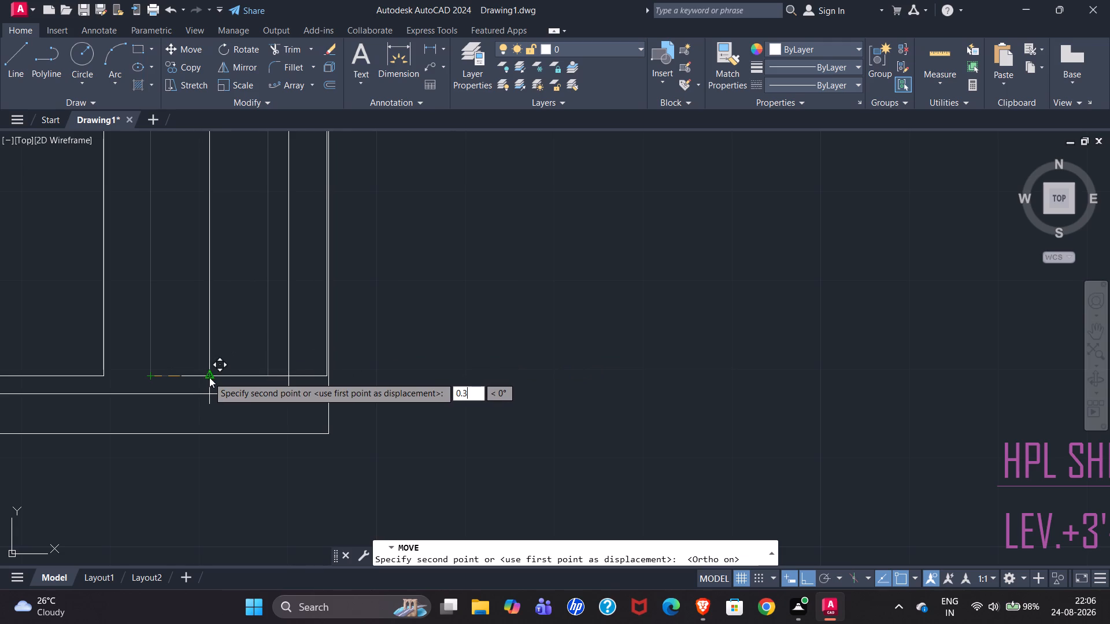
pyautogui.write('1"')
pyautogui.press('Return')
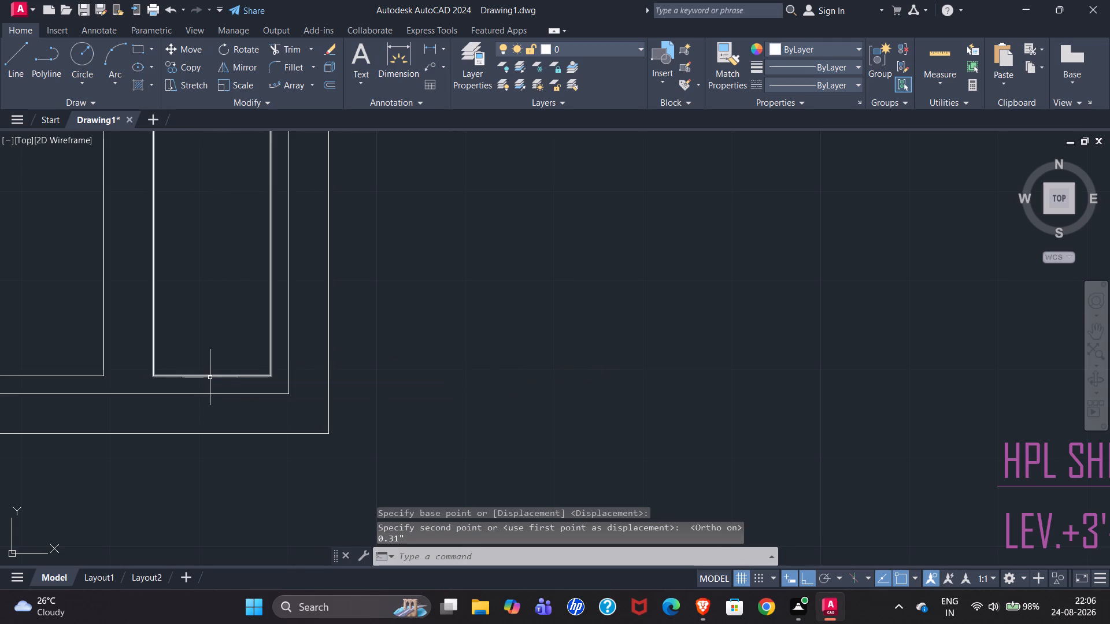
pyautogui.scroll(-3, 195, 432)
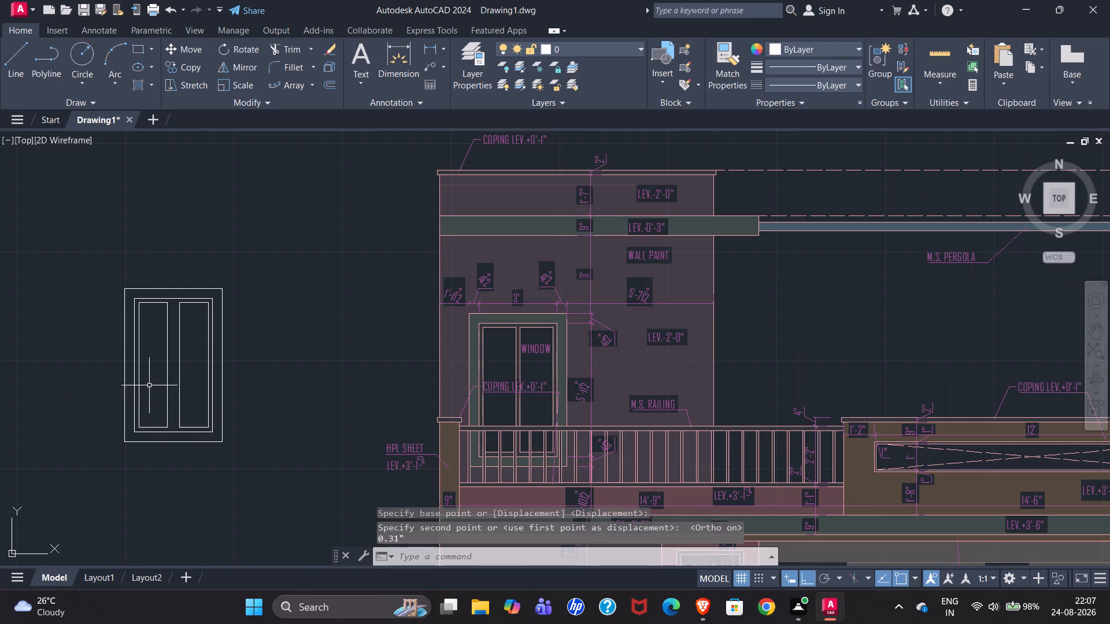
pyautogui.press('Escape')
# Stretch the left pane's right edge and the right pane's left edge toward each other, leaving a narrow central mullion.
pyautogui.scroll(3, 154, 348)
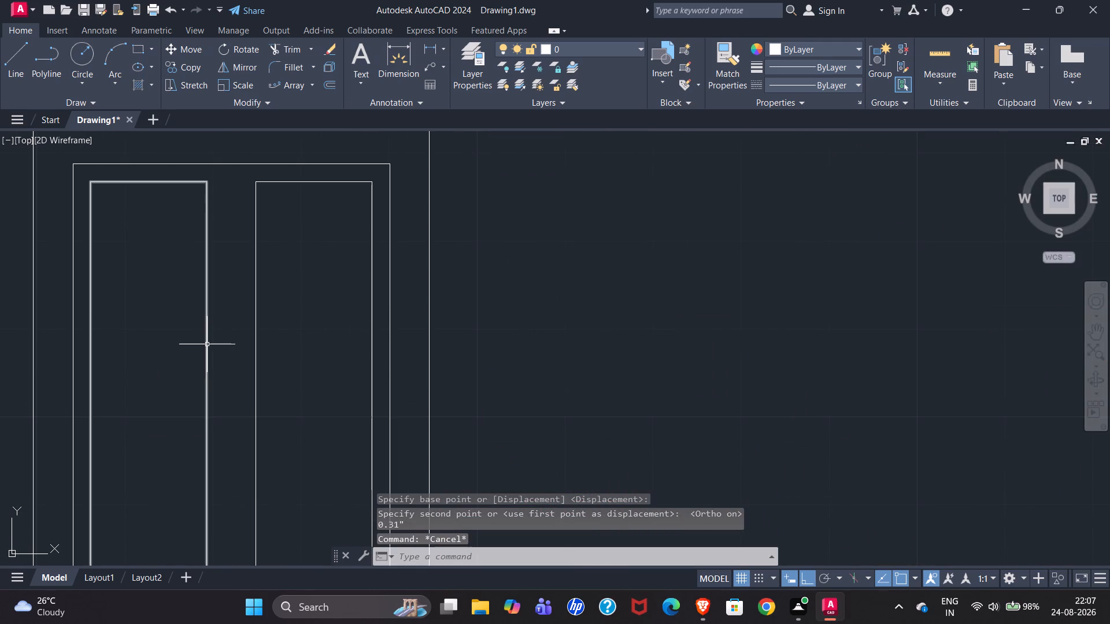
pyautogui.click(207, 344)
pyautogui.click(206, 436)
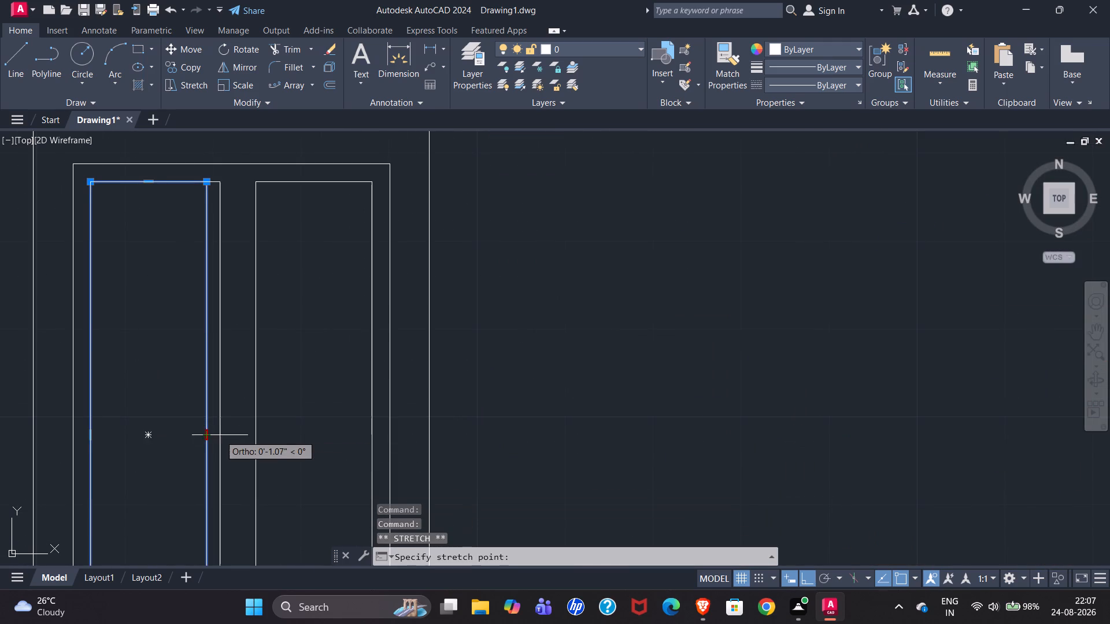
pyautogui.click(227, 432)
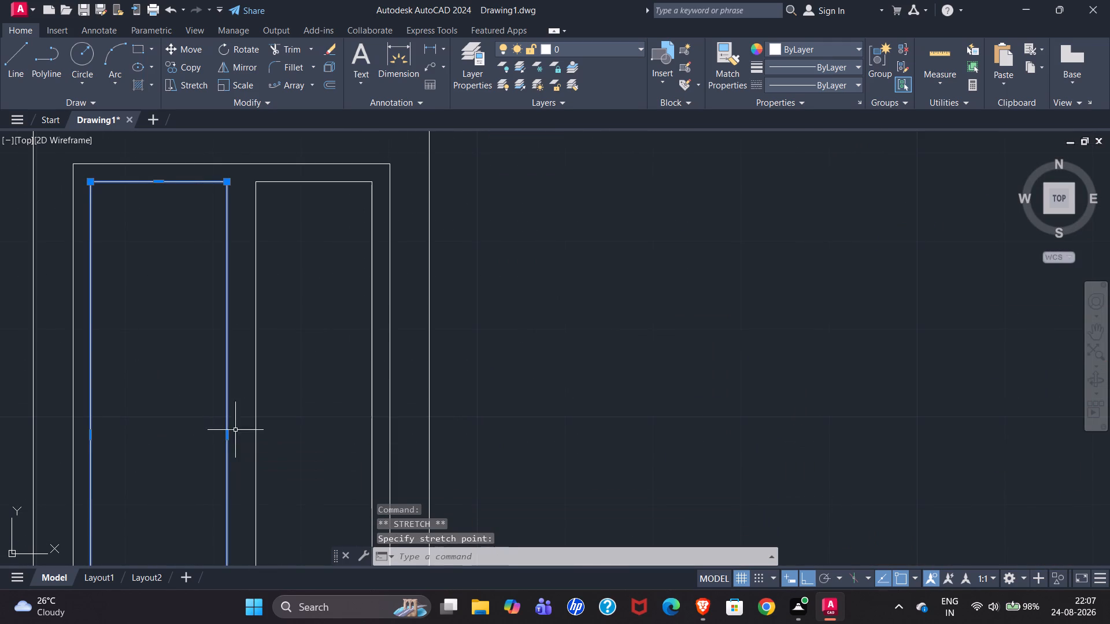
pyautogui.click(257, 427)
pyautogui.click(256, 434)
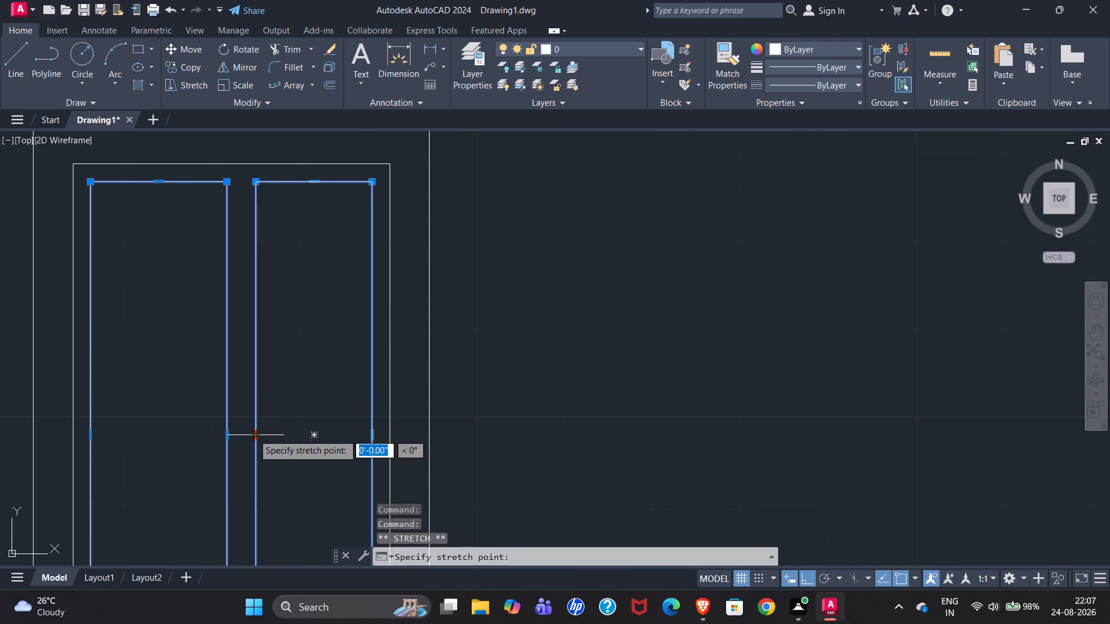
pyautogui.click(242, 434)
pyautogui.scroll(-2, 188, 351)
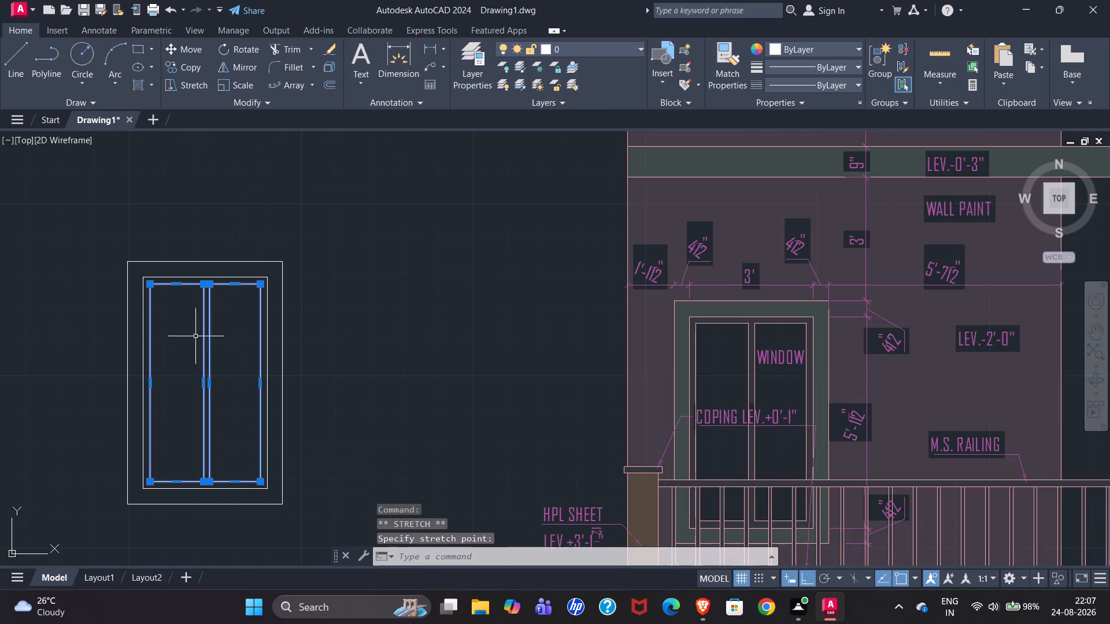
pyautogui.scroll(-1, 375, 243)
pyautogui.press('Escape')
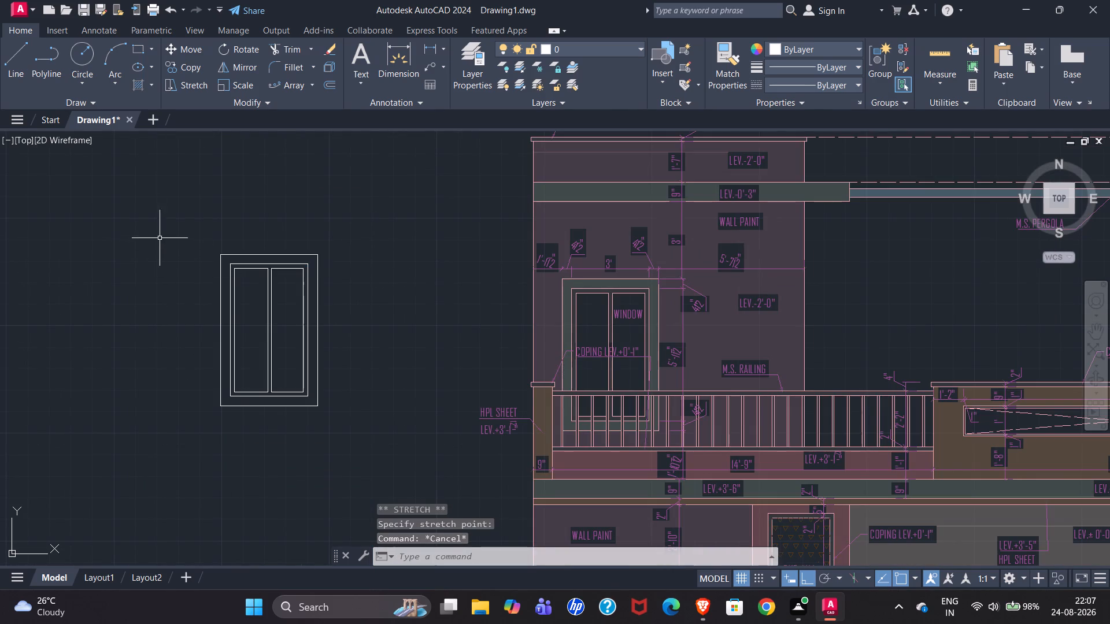
# Move the whole window by its outer lower-left corner to the redrawn elevation, tracking 1'10.5" up from the left end of the roof band's top edge.
pyautogui.click(171, 217)
pyautogui.click(387, 453)
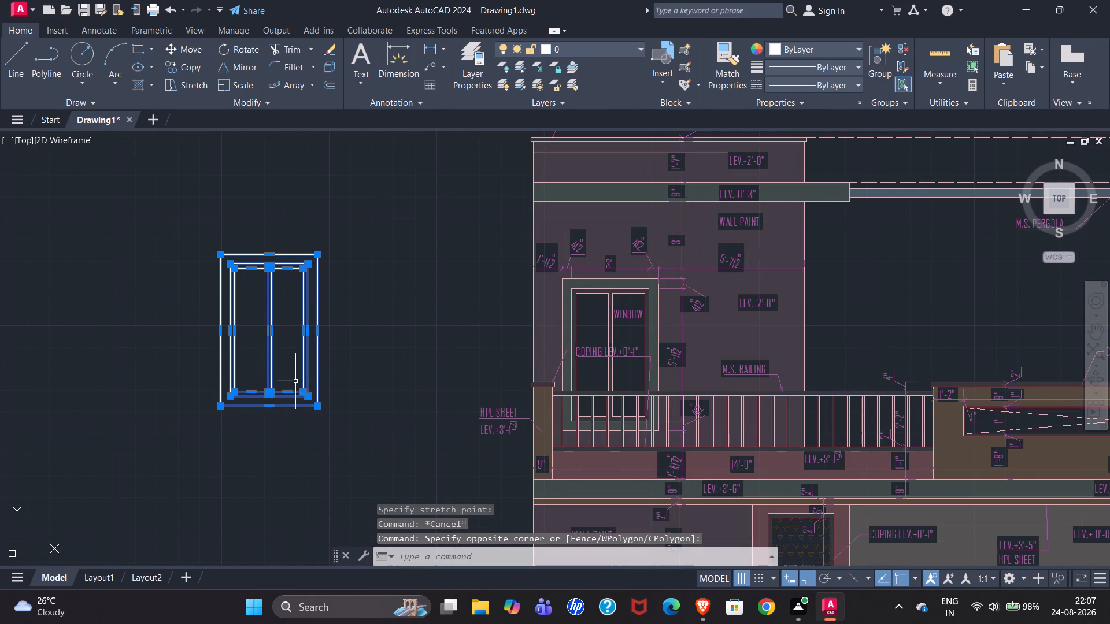
pyautogui.press('m')
pyautogui.press('Return')
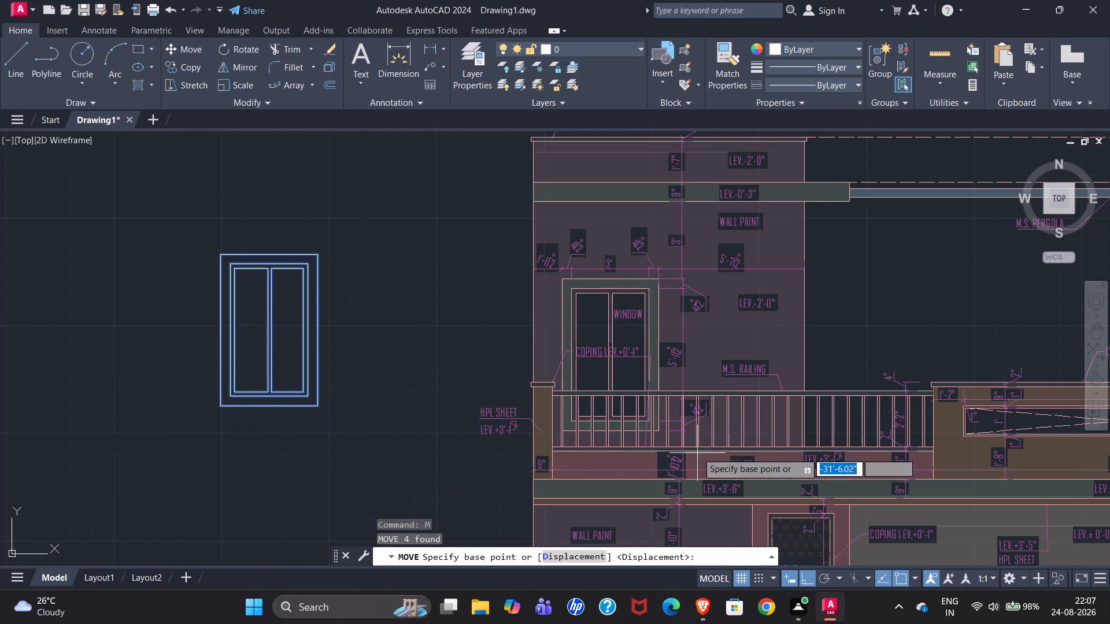
pyautogui.scroll(2, 680, 448)
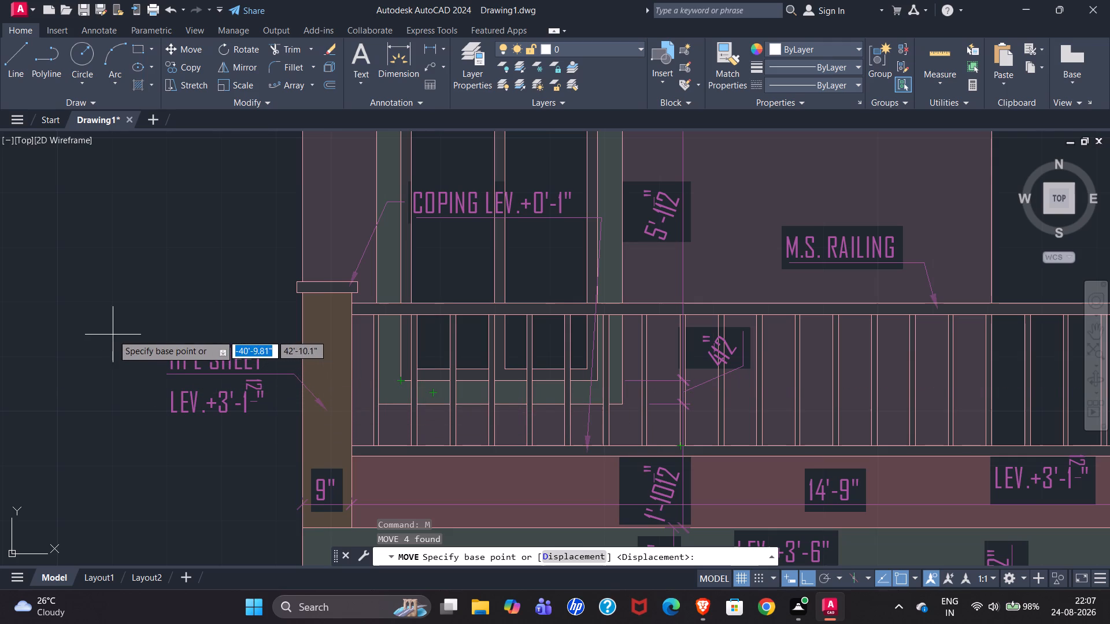
pyautogui.scroll(-2, 100, 333)
pyautogui.scroll(-2, 345, 279)
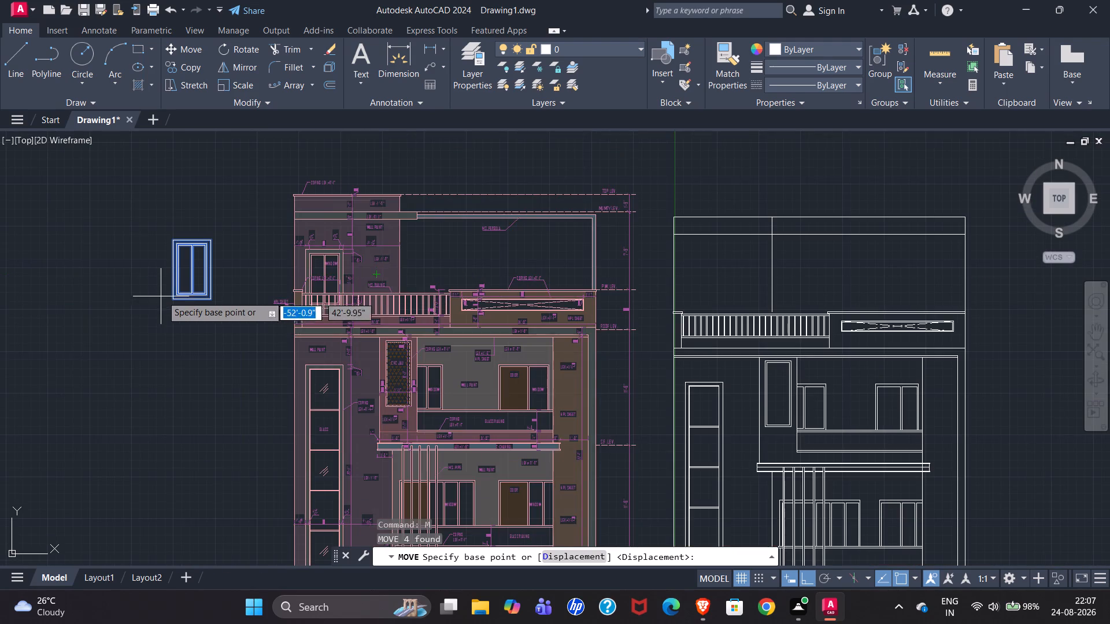
pyautogui.scroll(4, 163, 295)
pyautogui.scroll(-1, 158, 293)
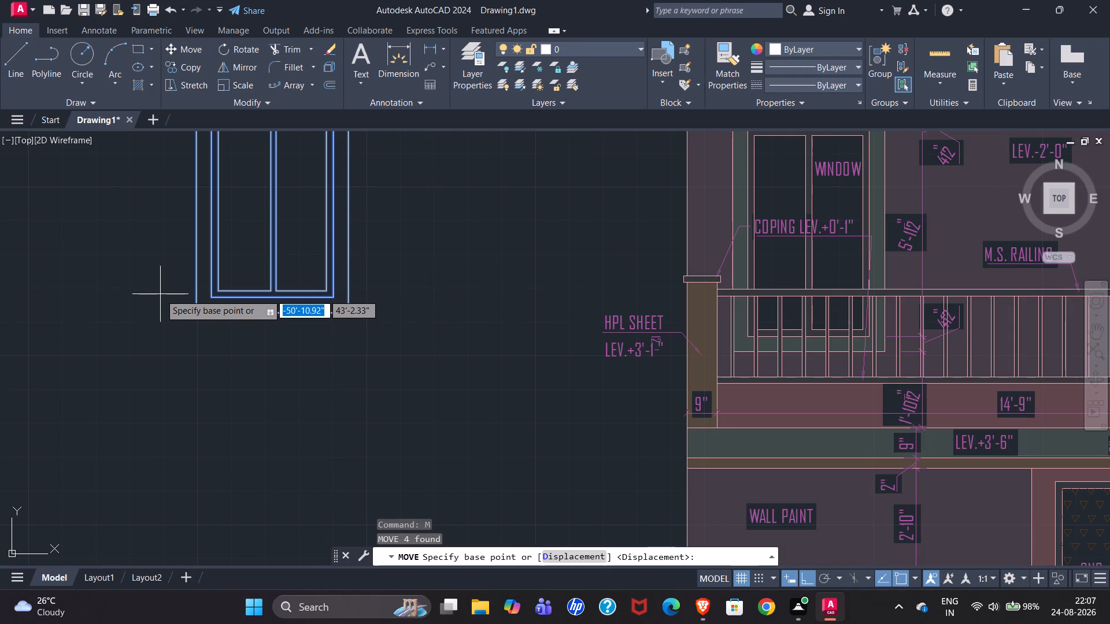
pyautogui.scroll(-1, 121, 326)
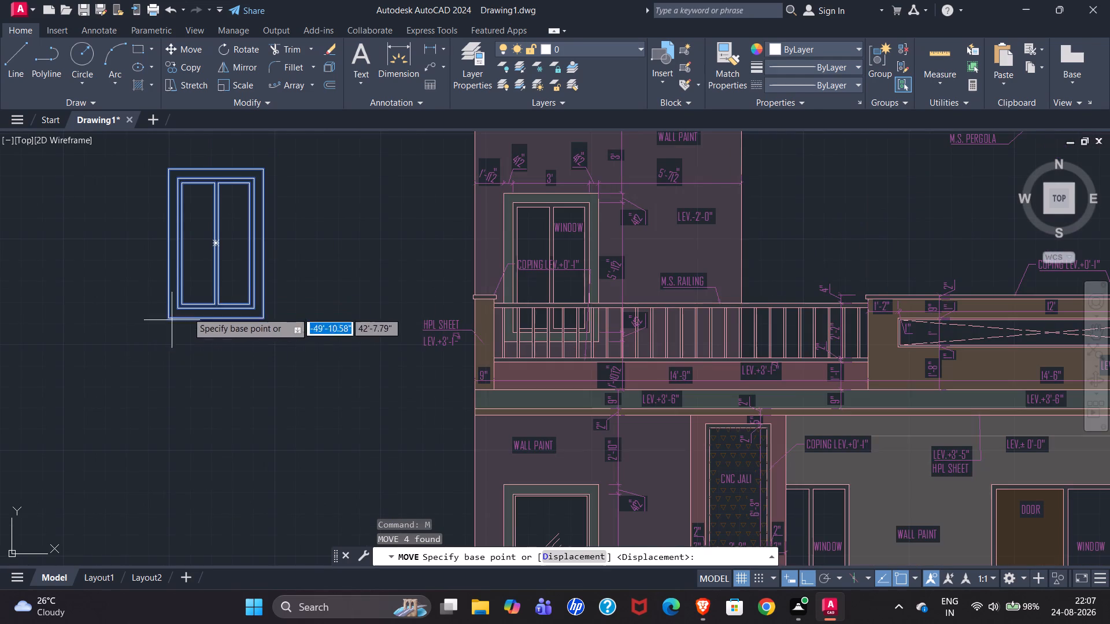
pyautogui.scroll(1, 420, 180)
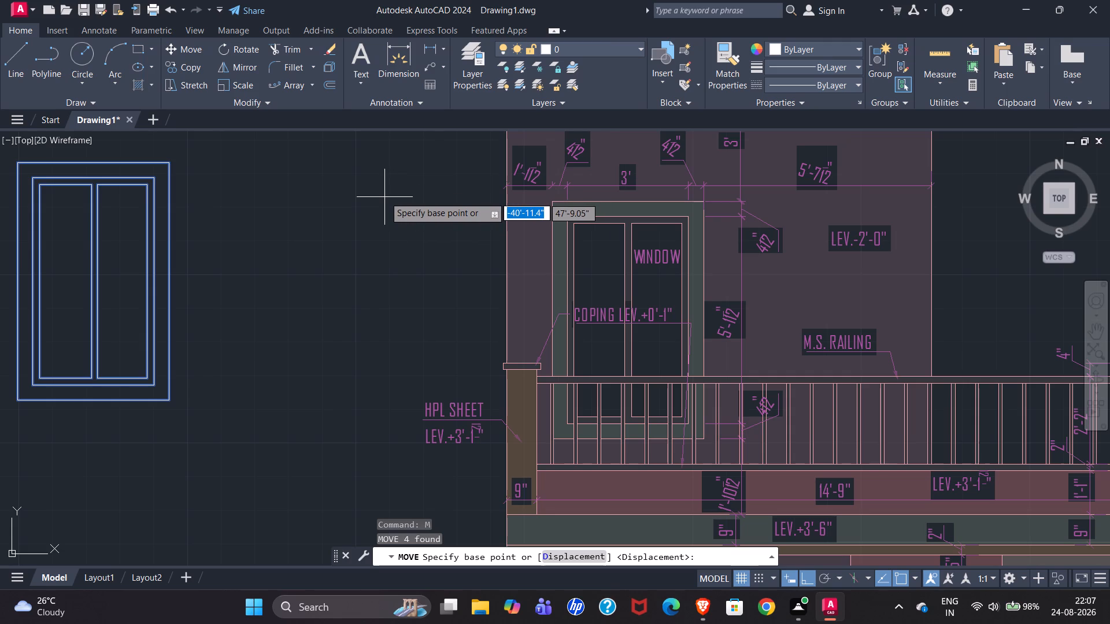
pyautogui.scroll(-1, 384, 195)
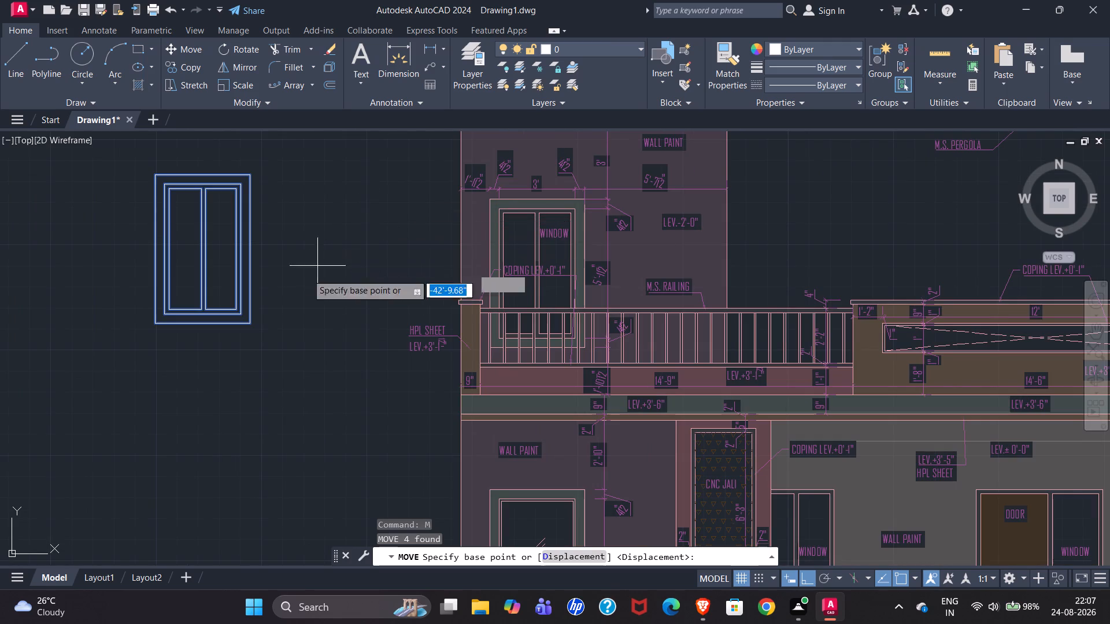
pyautogui.scroll(2, 124, 358)
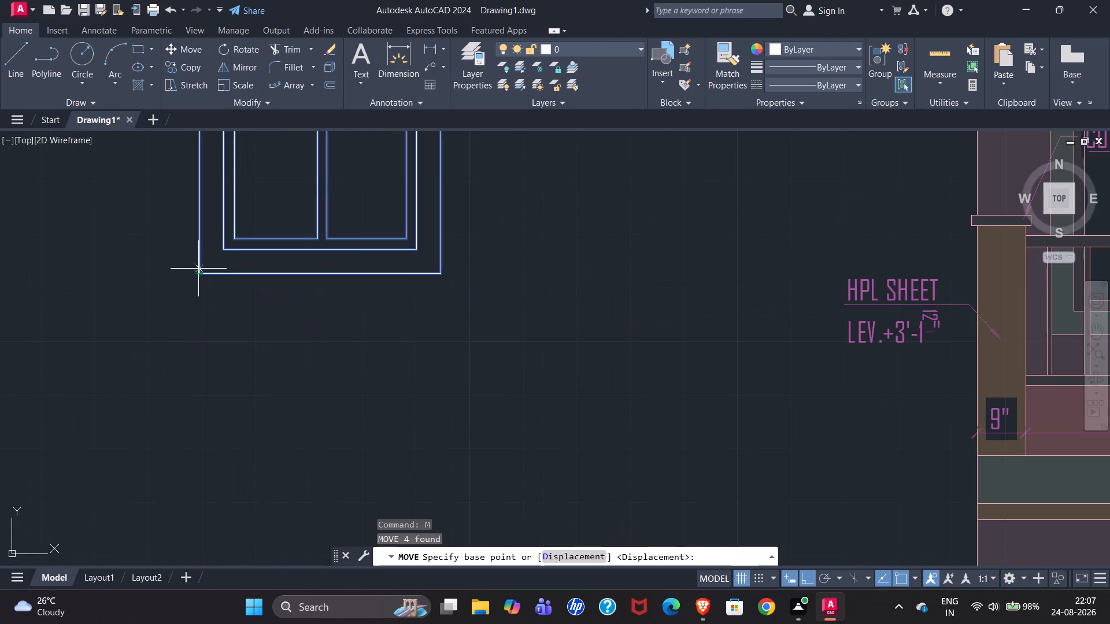
pyautogui.click(199, 272)
pyautogui.scroll(-2, 53, 285)
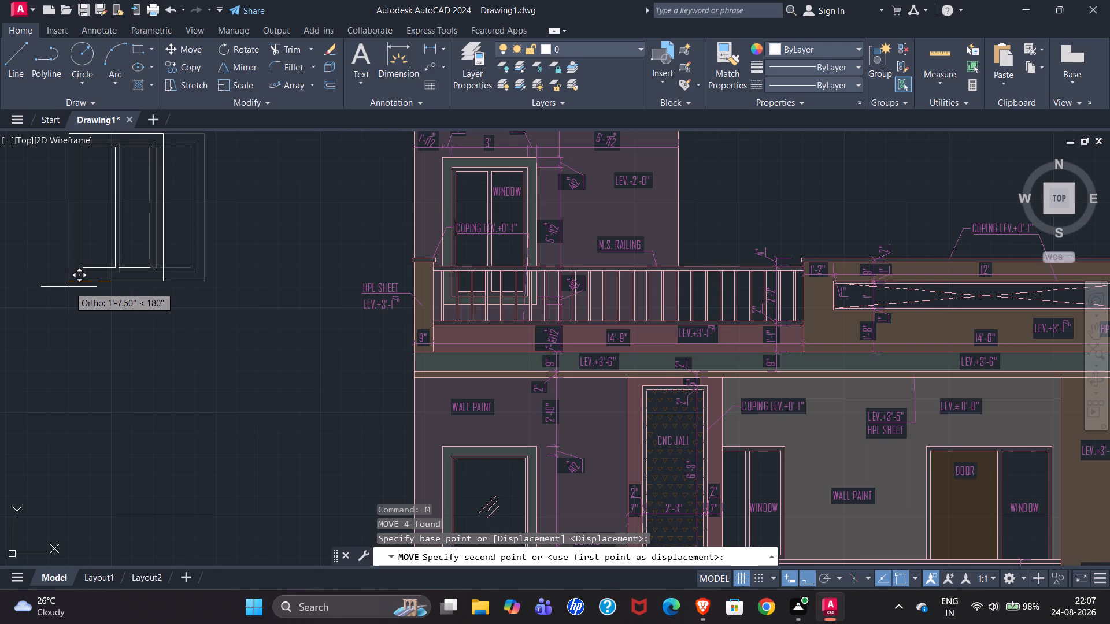
pyautogui.scroll(-2, 55, 289)
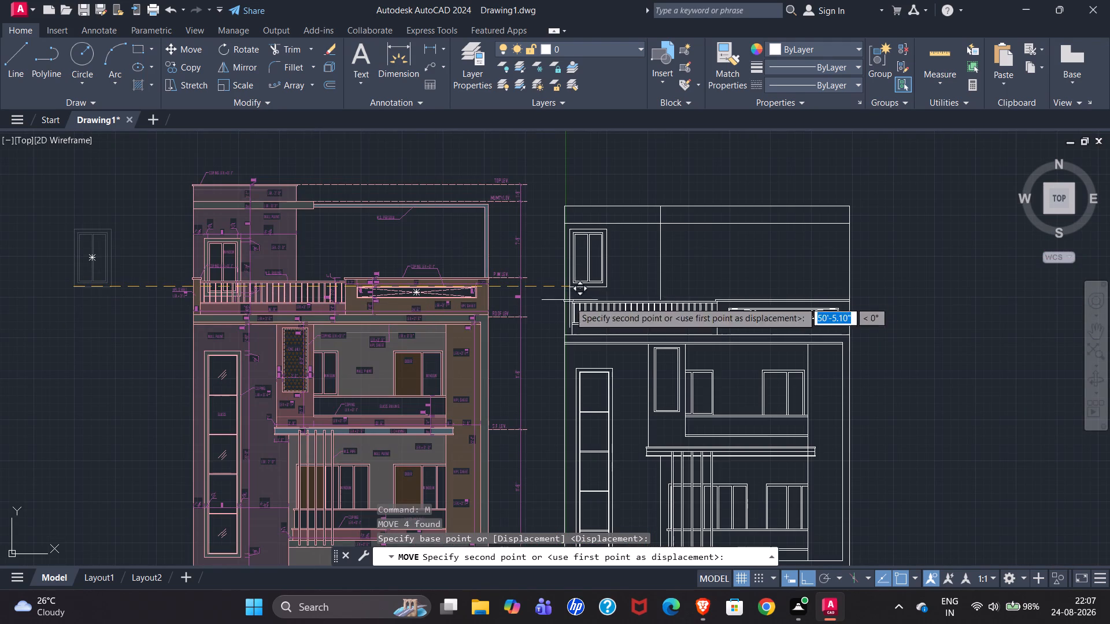
pyautogui.scroll(5, 568, 305)
pyautogui.scroll(-4, 553, 284)
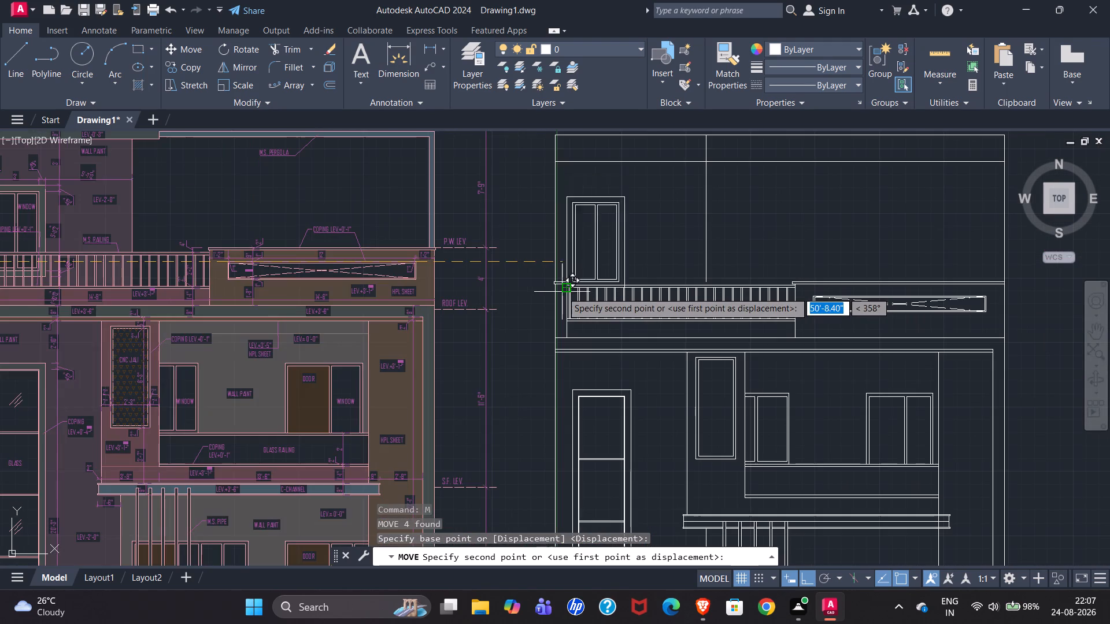
pyautogui.scroll(-1, 567, 292)
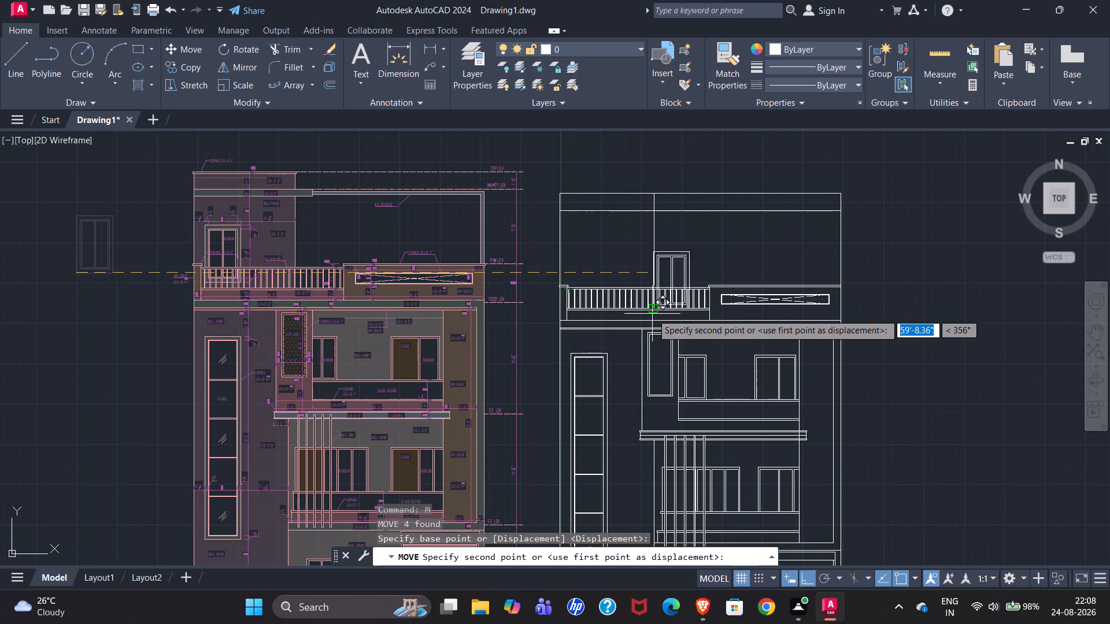
pyautogui.scroll(4, 191, 324)
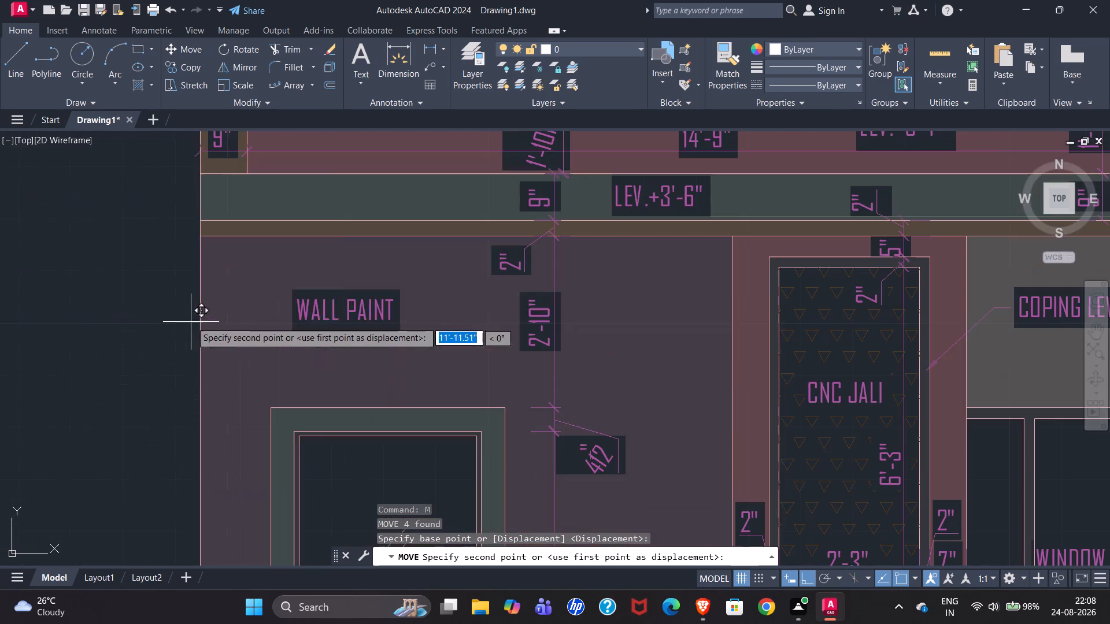
pyautogui.scroll(-1, 215, 291)
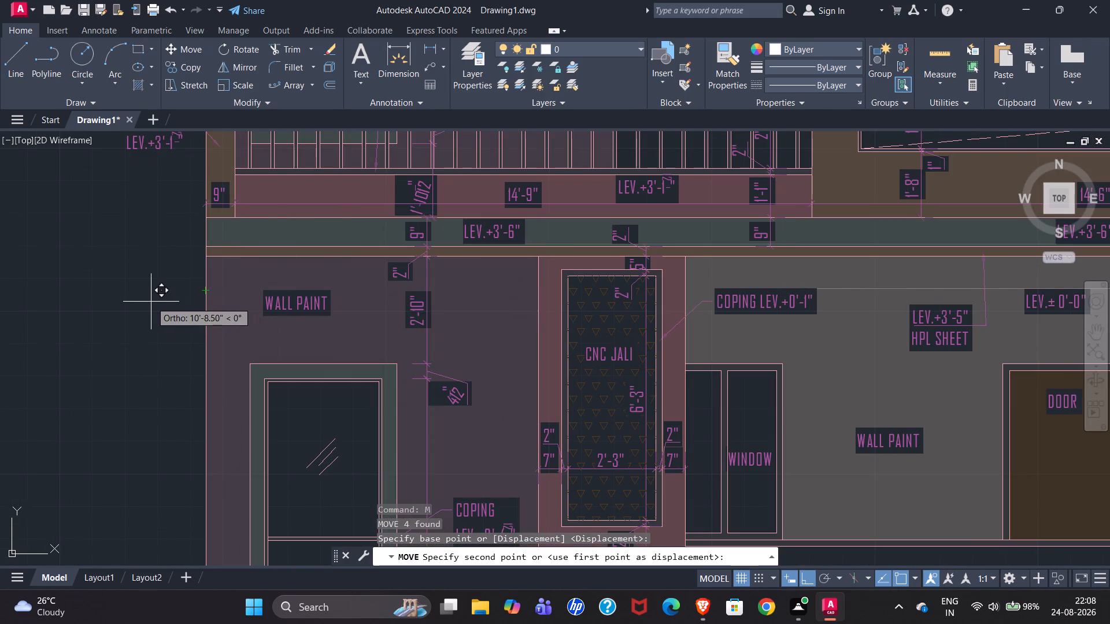
pyautogui.scroll(-2, 107, 299)
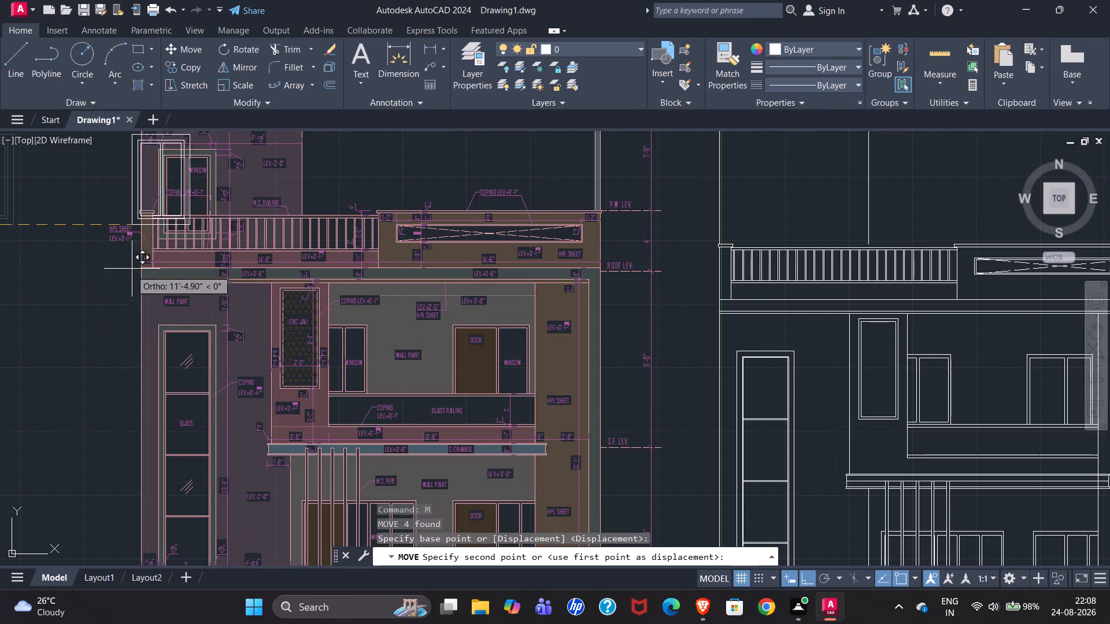
pyautogui.scroll(-1, 104, 265)
pyautogui.scroll(4, 506, 290)
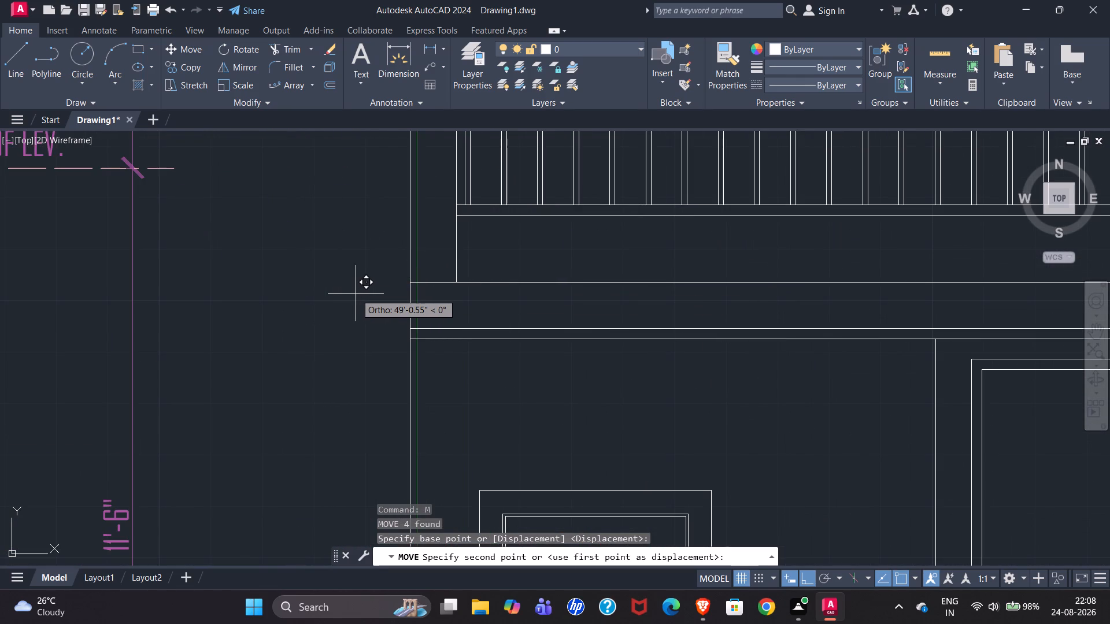
pyautogui.write('tk')
pyautogui.press('Return')
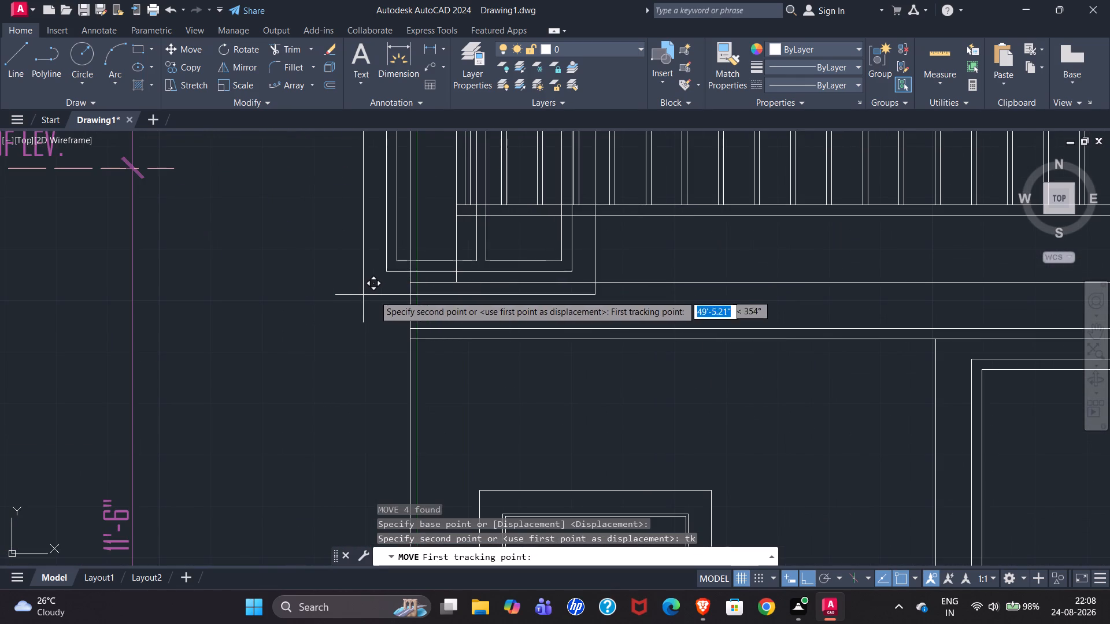
pyautogui.click(414, 283)
pyautogui.scroll(-2, 348, 337)
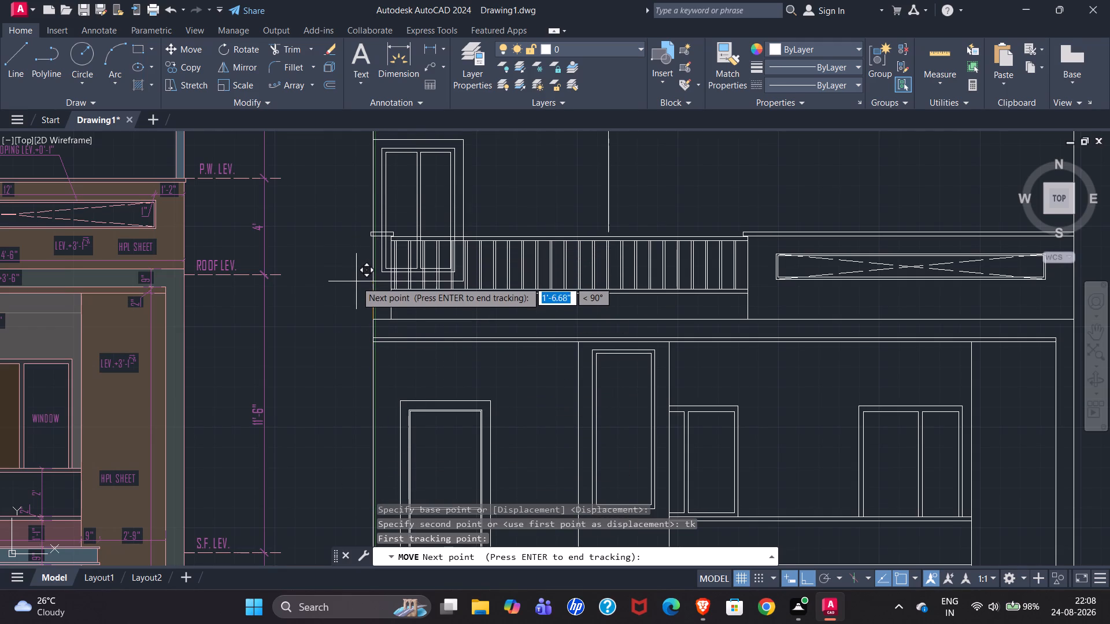
pyautogui.write("1'")
pyautogui.write('10.5')
pyautogui.hotkey('shift', '"')
pyautogui.press('Return')
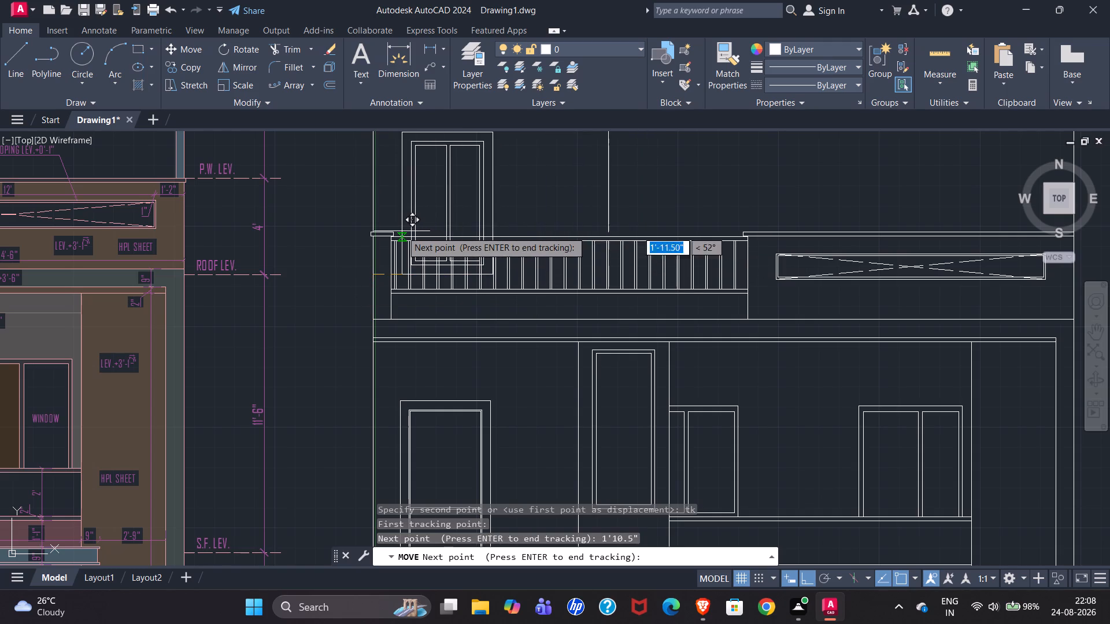
pyautogui.scroll(-2, 430, 223)
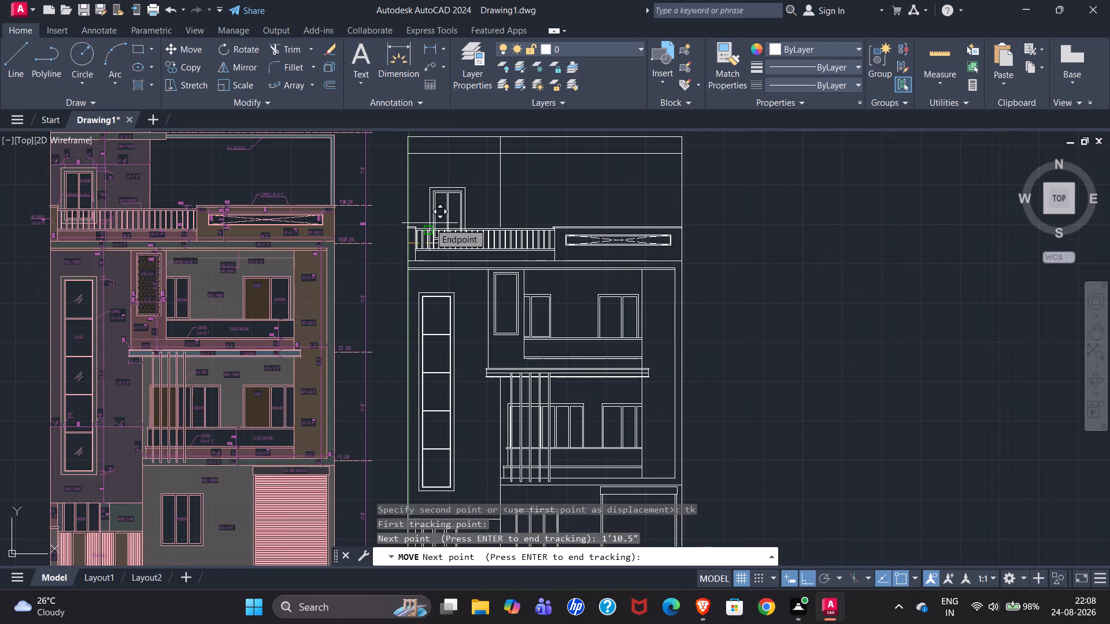
# Complete the window move by tracking 1'1.5" to the right from the tracked height and accepting the placement.
pyautogui.scroll(3, 15, 164)
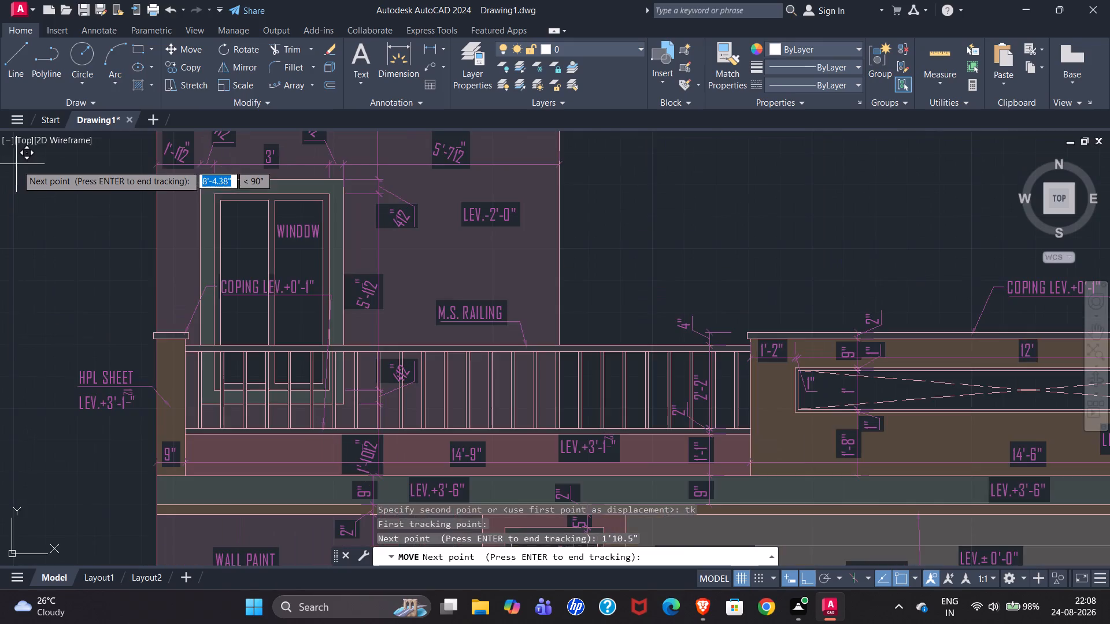
pyautogui.scroll(-5, 23, 177)
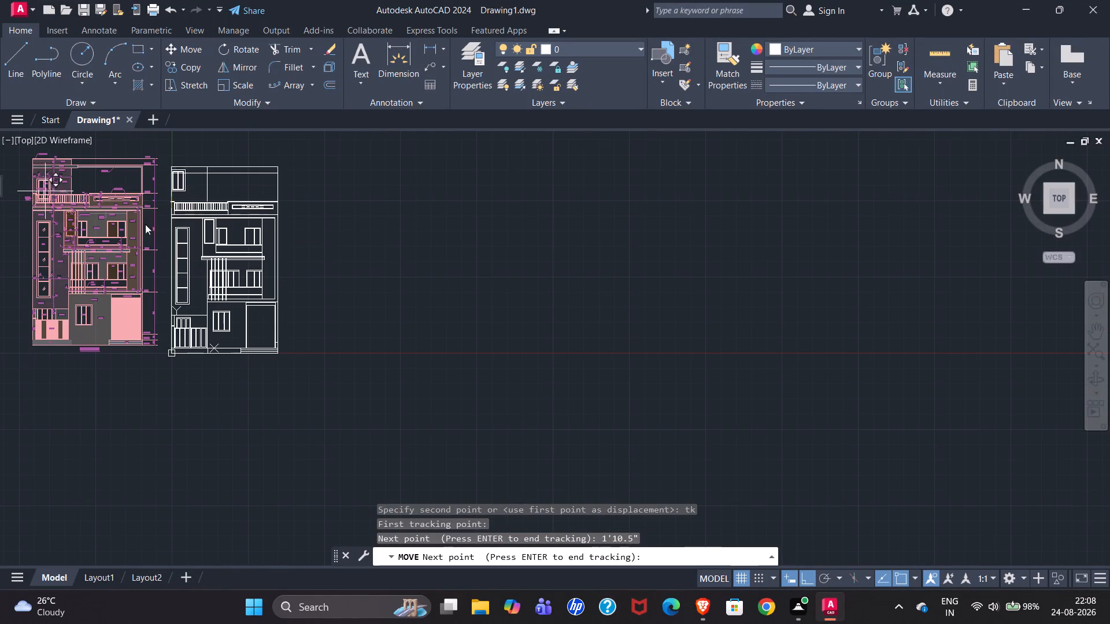
pyautogui.scroll(5, 169, 232)
pyautogui.scroll(-3, 188, 254)
pyautogui.scroll(2, 195, 190)
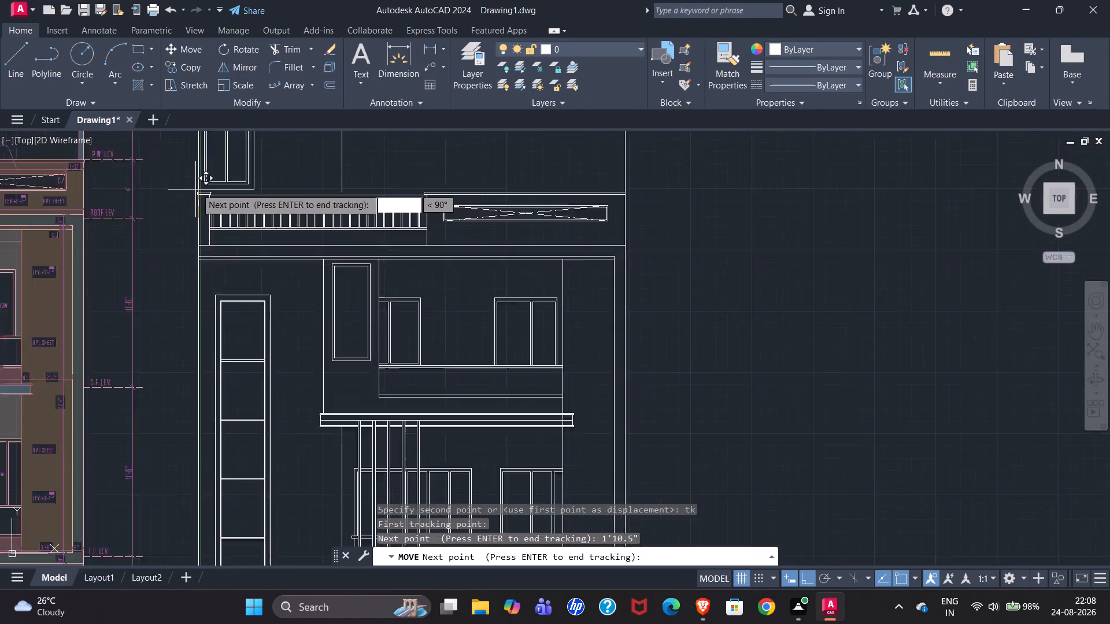
pyautogui.scroll(1, 197, 188)
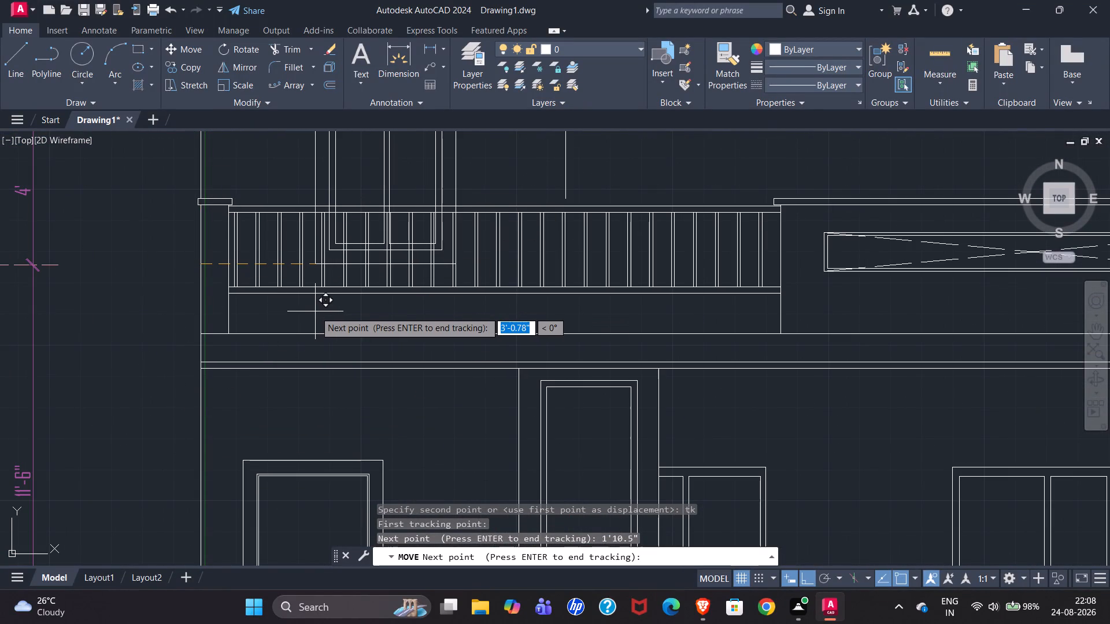
pyautogui.press('1')
pyautogui.write('\'1.5"')
pyautogui.press('Return')
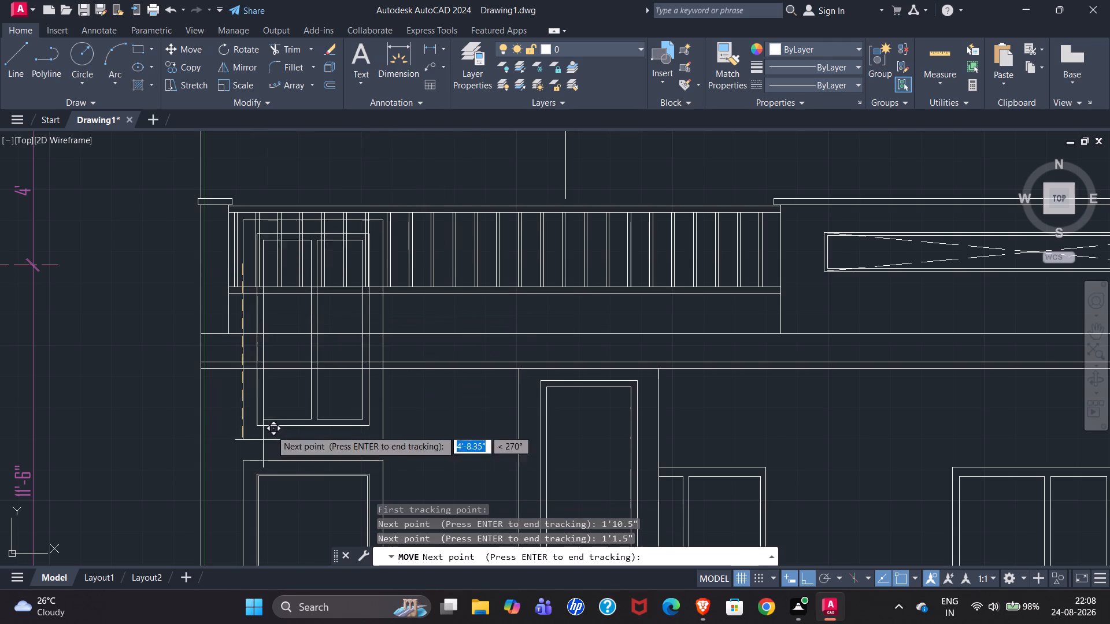
pyautogui.press('Return')
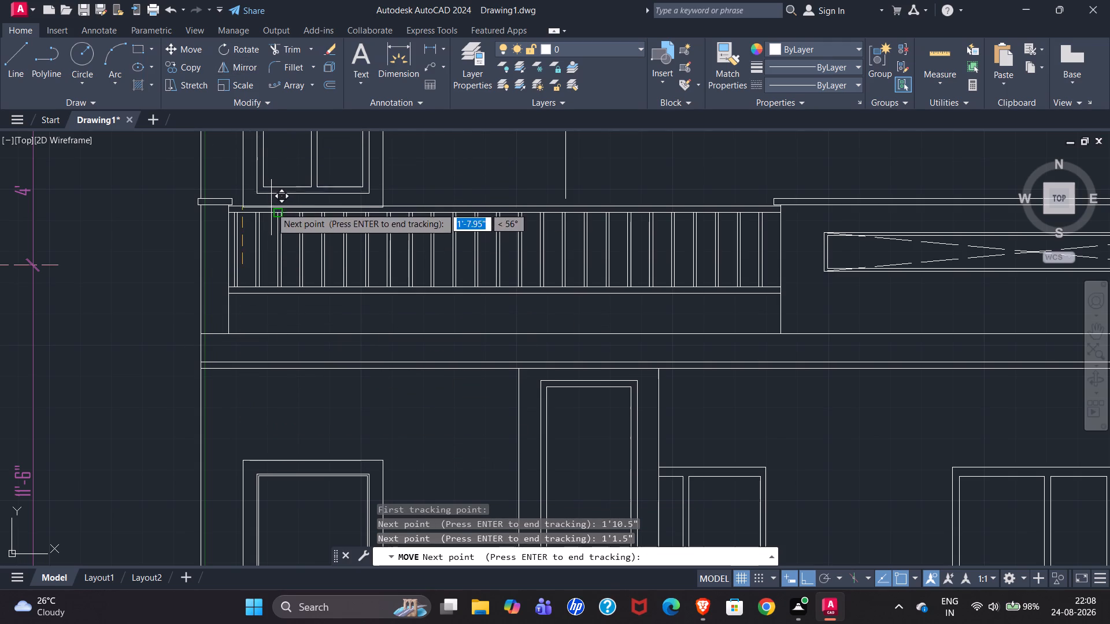
# Examine the dimensions around the upper-floor window in the annotated elevation against the redrawn window.
pyautogui.scroll(-2, 353, 281)
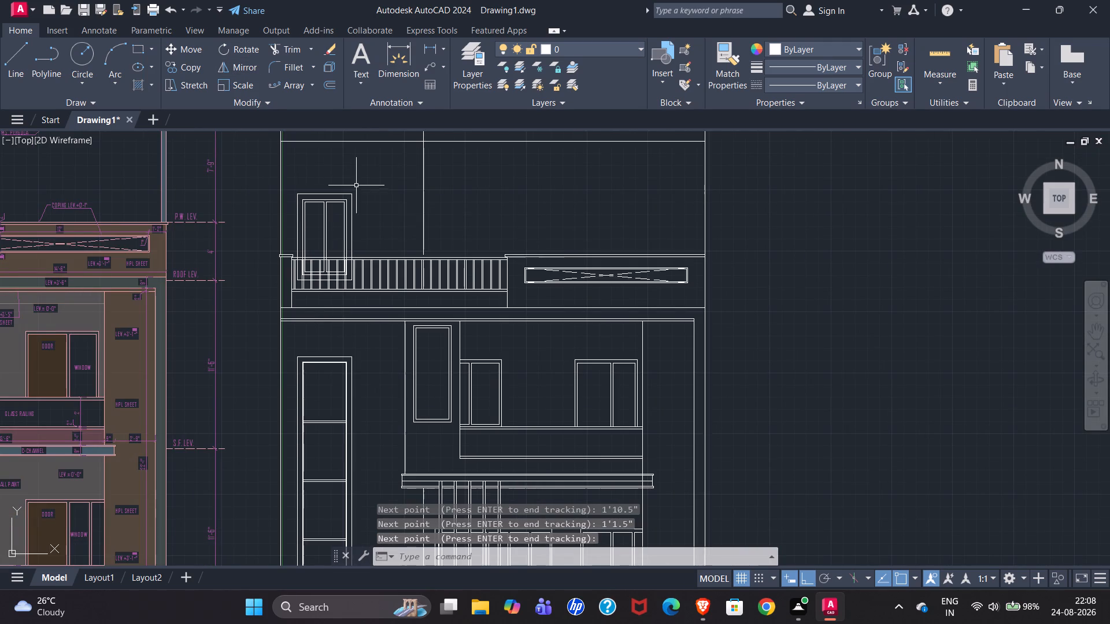
pyautogui.scroll(-1, 468, 201)
pyautogui.scroll(1, 147, 166)
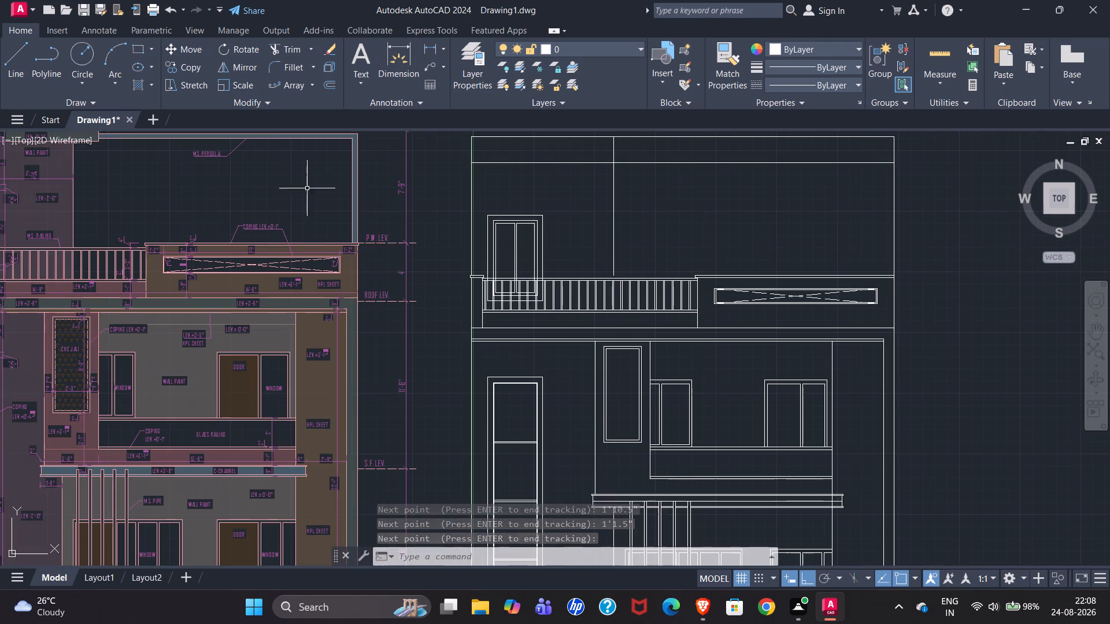
pyautogui.scroll(-1, 446, 261)
pyautogui.scroll(2, 113, 202)
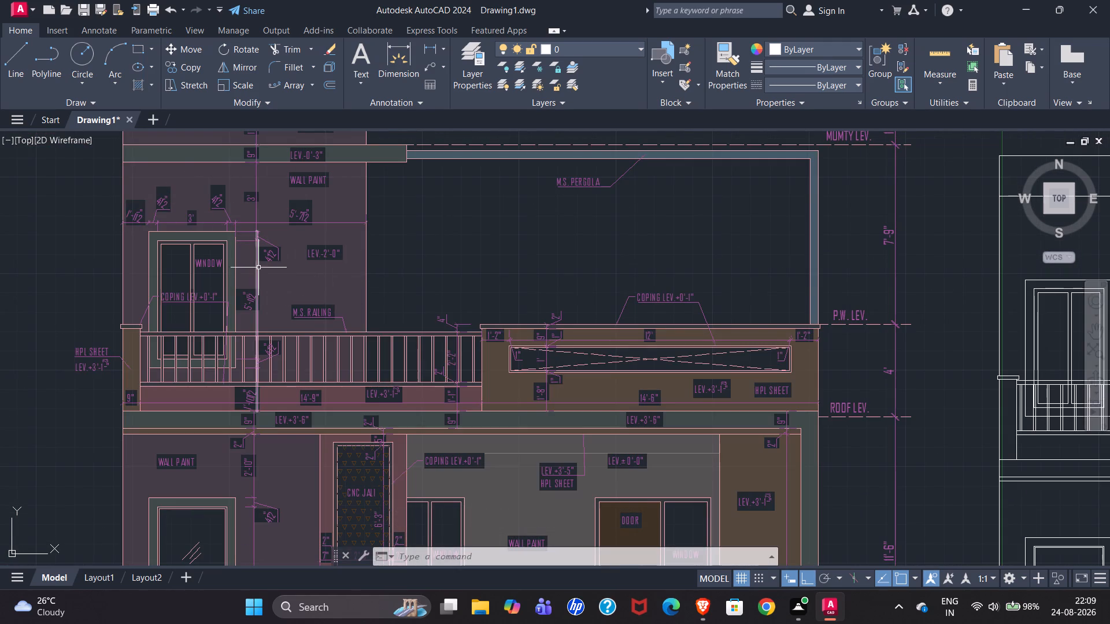
pyautogui.scroll(1, 234, 219)
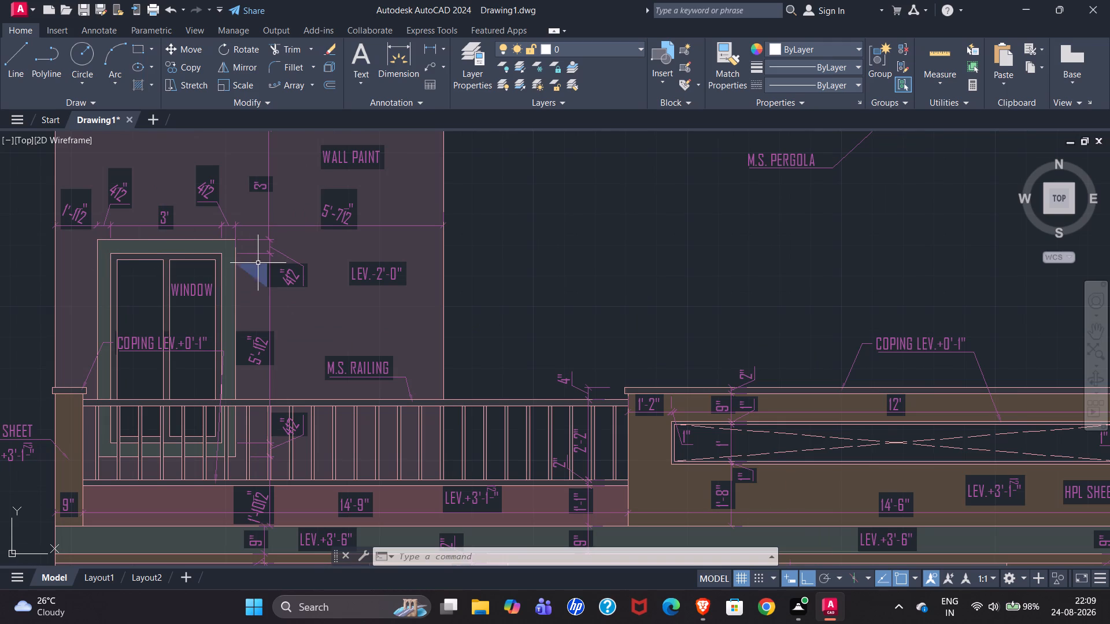
pyautogui.scroll(-1, 209, 279)
pyautogui.scroll(2, 219, 213)
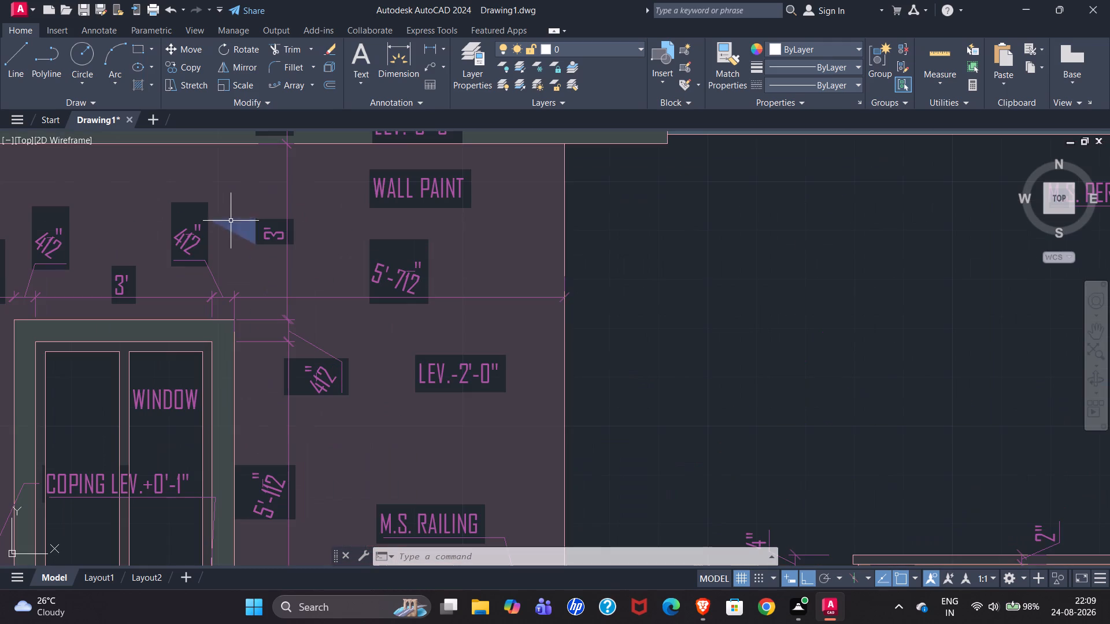
pyautogui.scroll(-1, 179, 280)
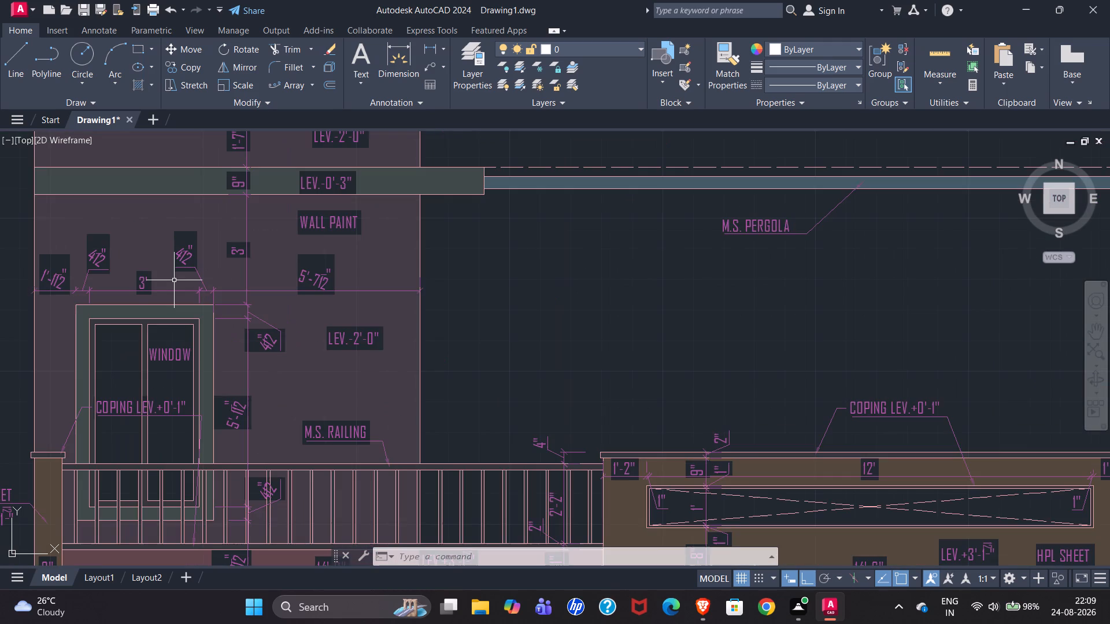
pyautogui.scroll(-1, 122, 283)
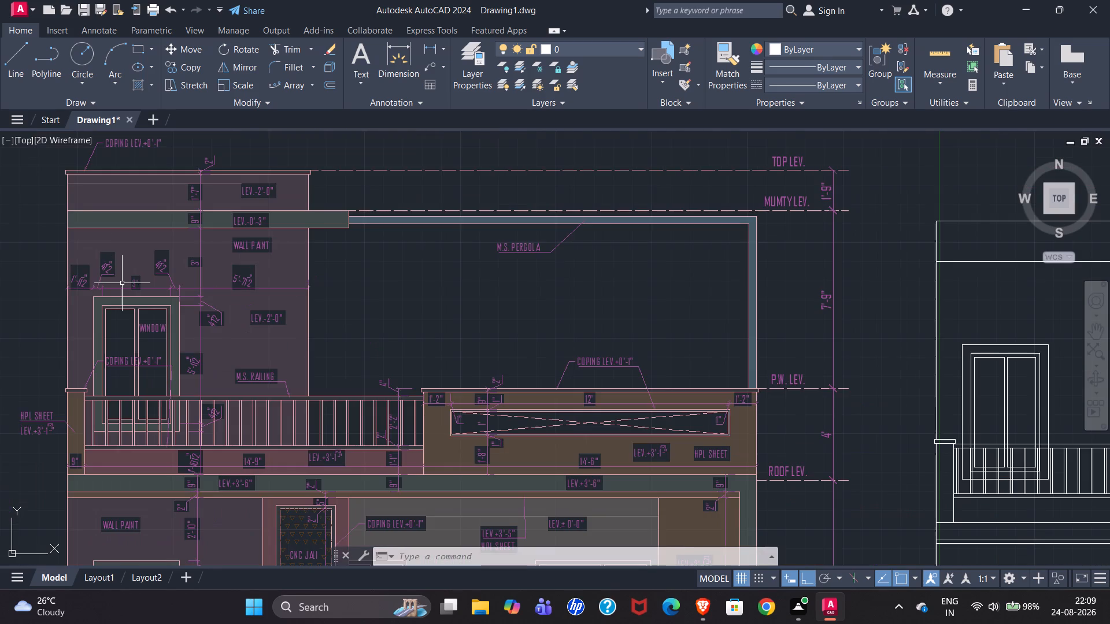
pyautogui.scroll(-1, 94, 281)
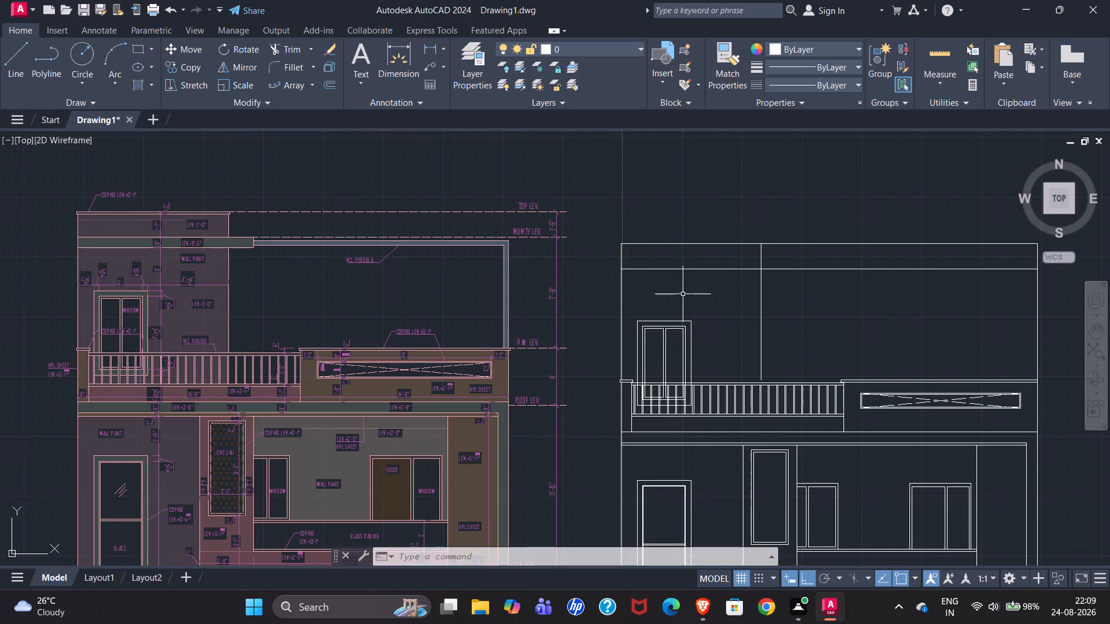
# Check the gap between the window frame's upper-right corner and the horizontal band line above with a temporary line.
pyautogui.click(6, 64)
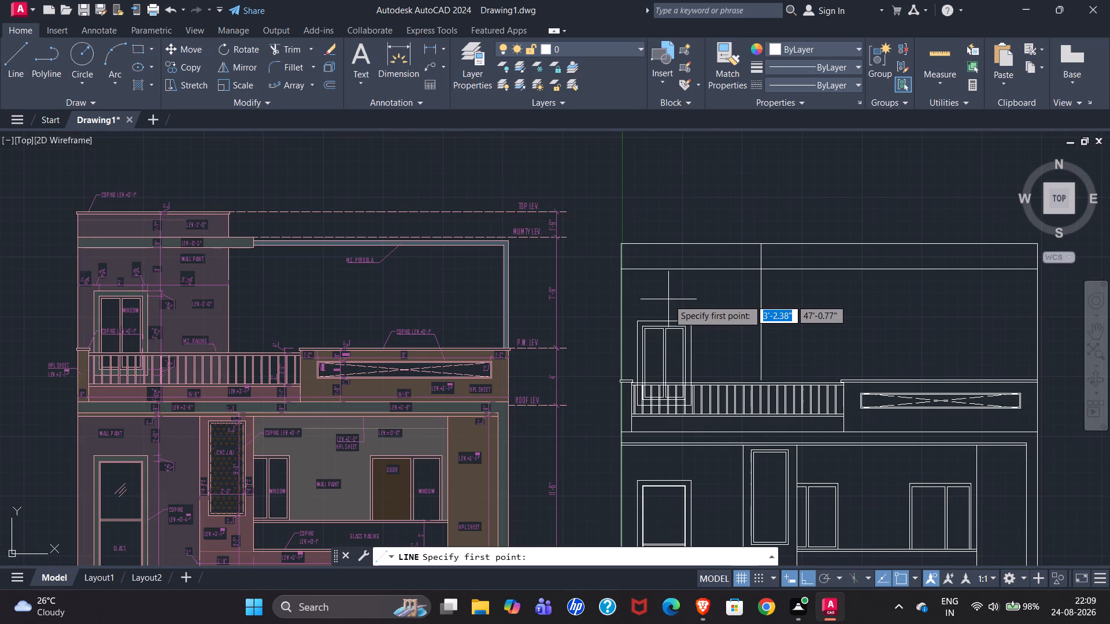
pyautogui.click(689, 320)
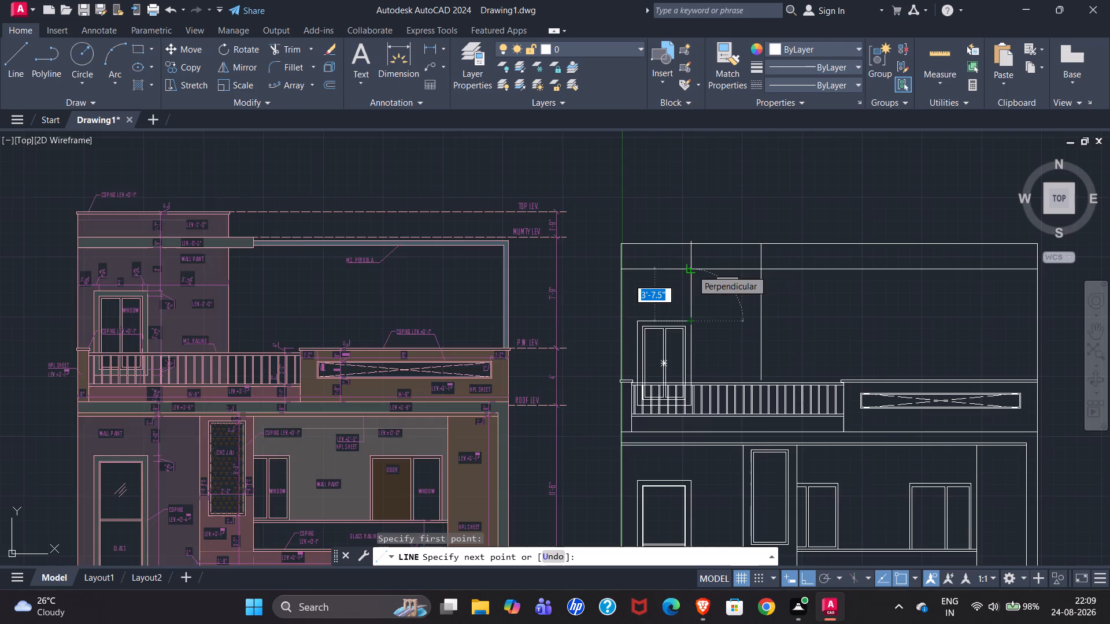
pyautogui.scroll(2, 692, 270)
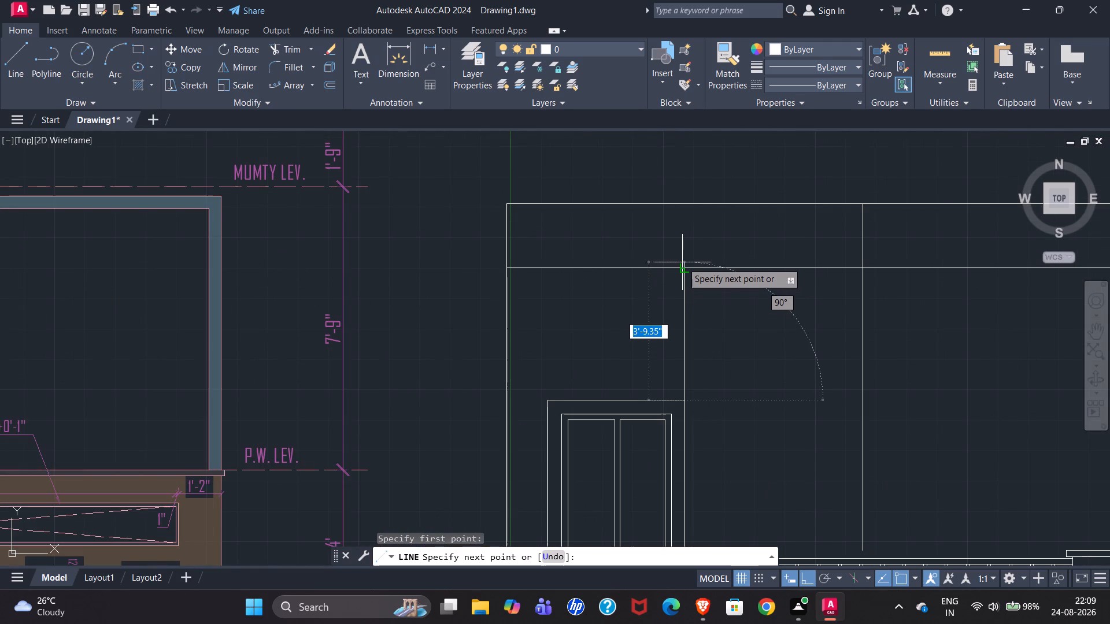
pyautogui.press('Escape')
pyautogui.scroll(-2, 671, 276)
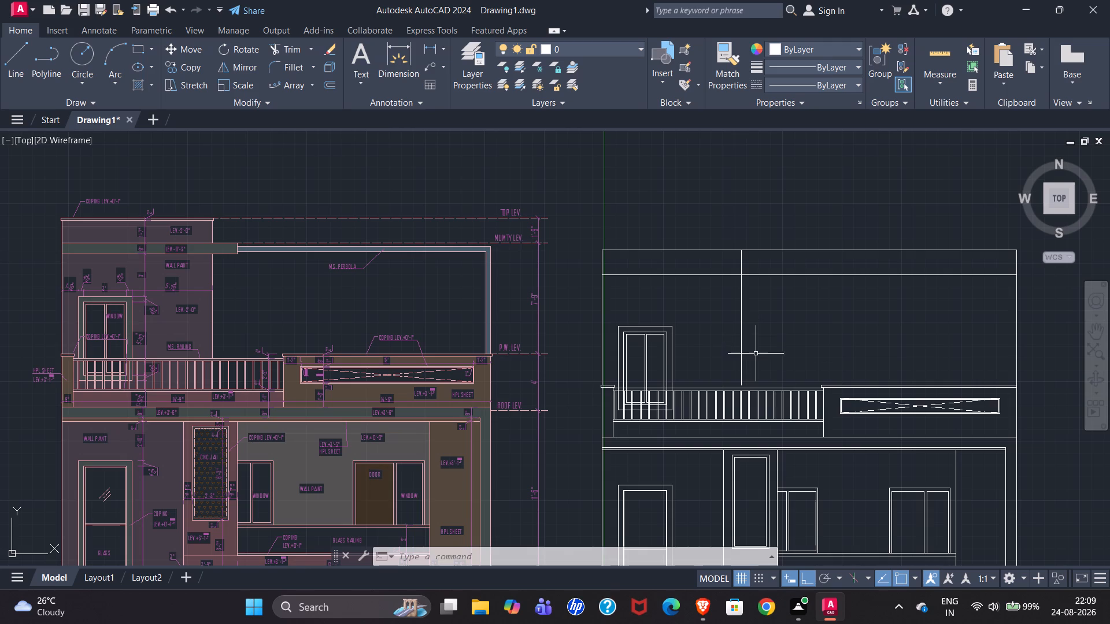
# Examine the annotated wall width beside the upper-floor window and the levels above it against the redrawn elevation.
pyautogui.scroll(2, 697, 233)
pyautogui.scroll(-1, 477, 276)
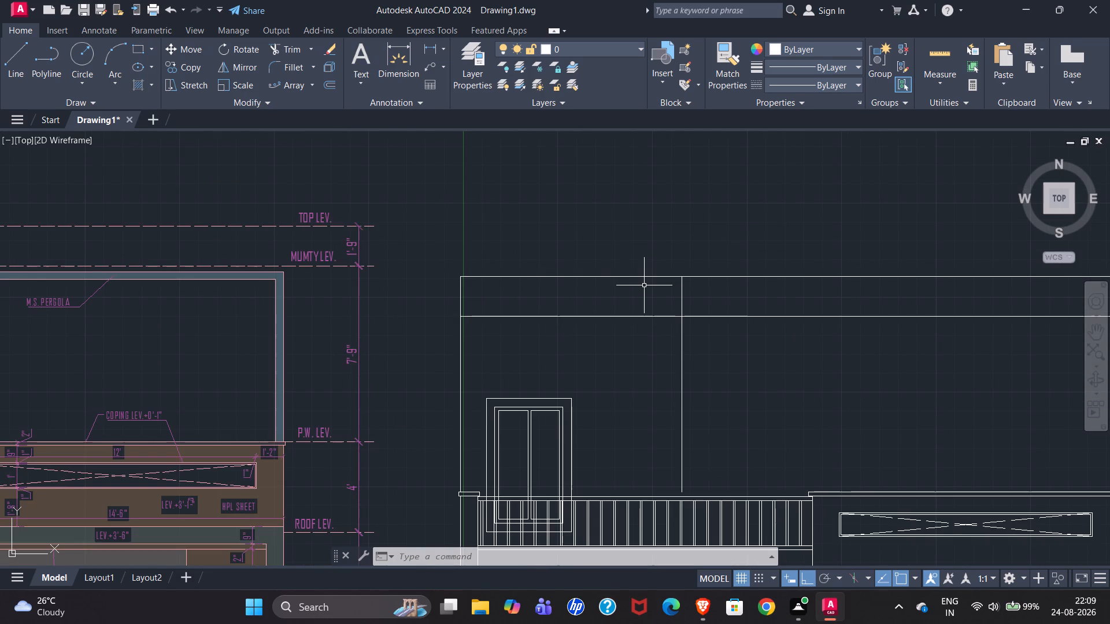
pyautogui.scroll(-1, 545, 297)
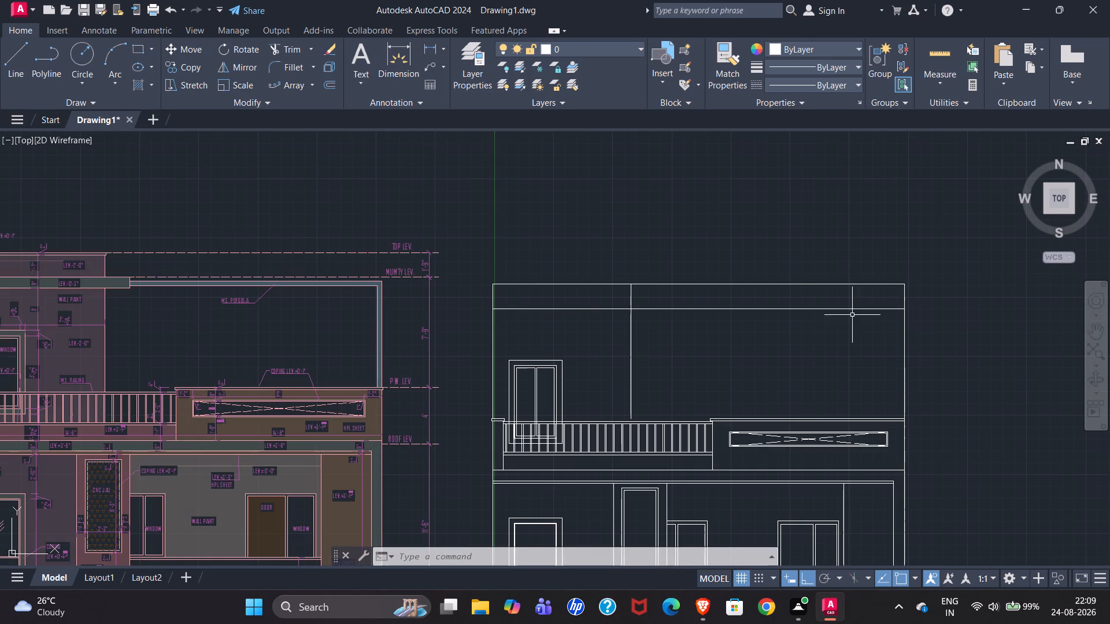
pyautogui.scroll(-1, 622, 376)
pyautogui.scroll(1, 699, 378)
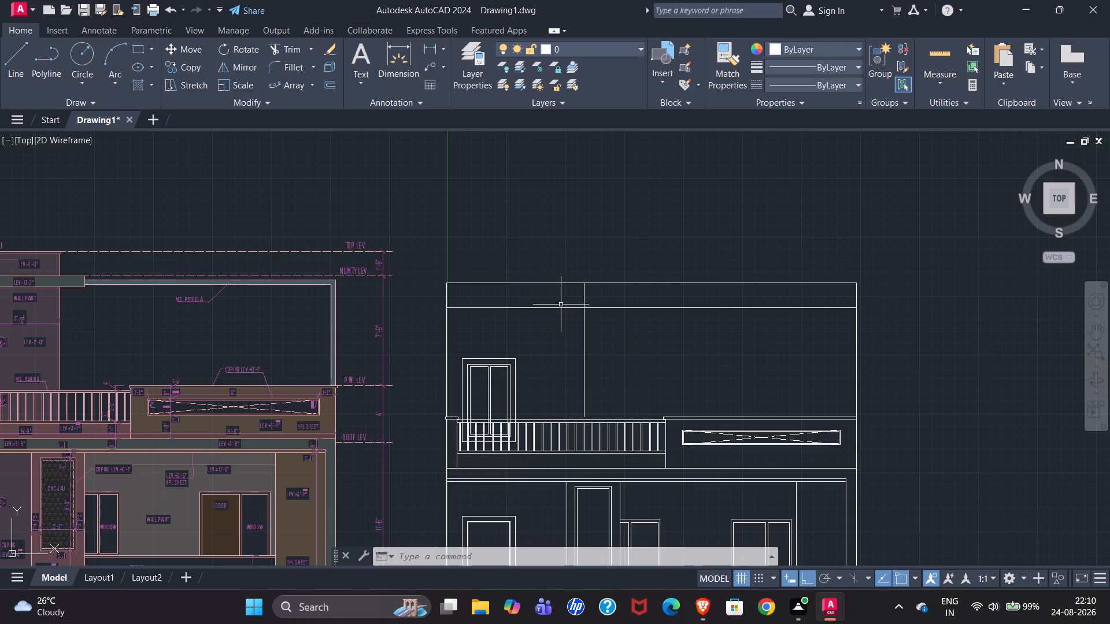
pyautogui.scroll(-1, 642, 317)
pyautogui.scroll(2, 171, 339)
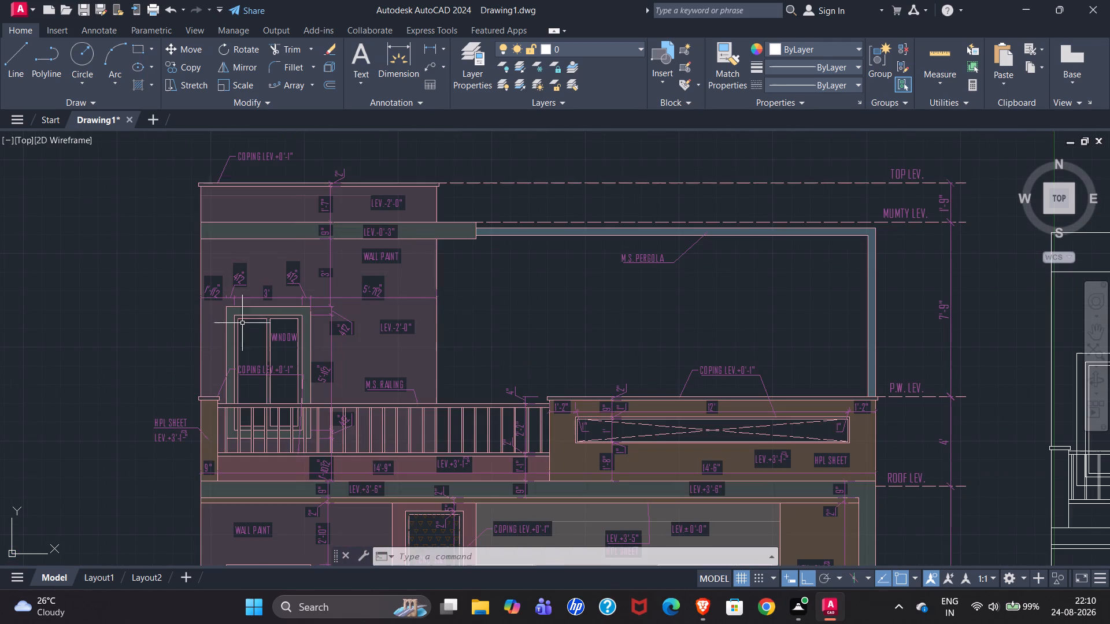
pyautogui.scroll(1, 288, 318)
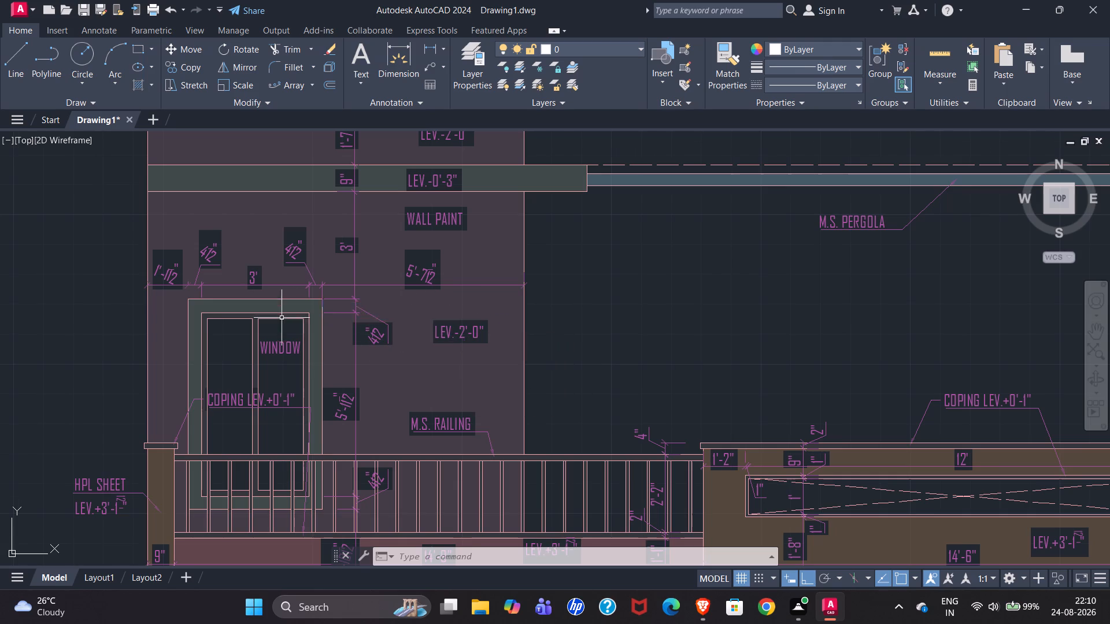
pyautogui.scroll(-2, 276, 318)
pyautogui.scroll(1, 279, 329)
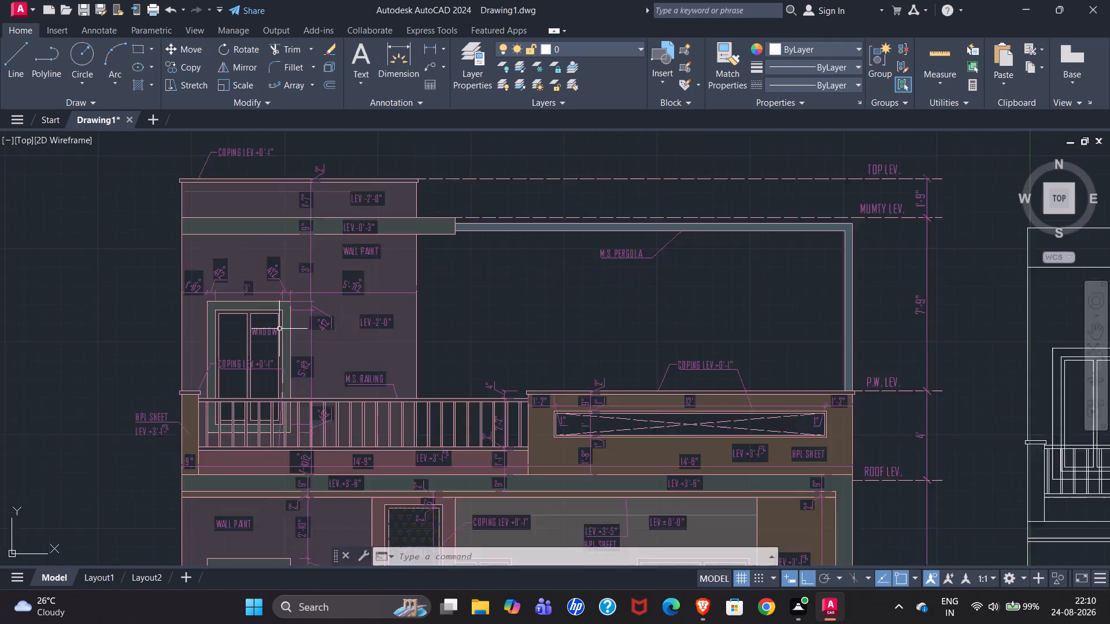
pyautogui.scroll(2, 279, 329)
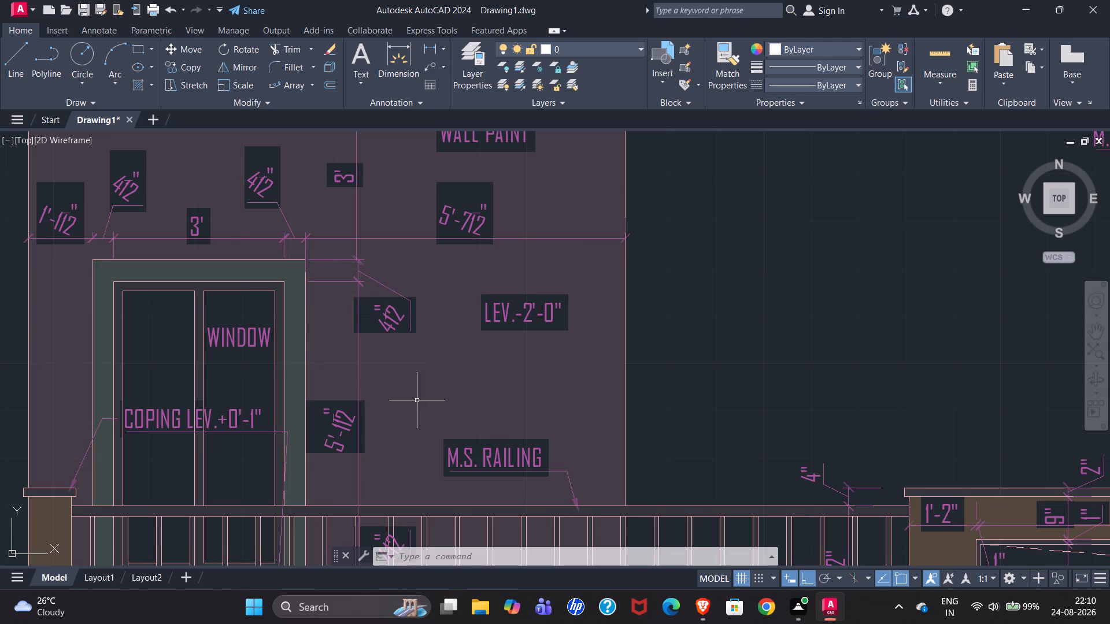
pyautogui.scroll(-1, 258, 415)
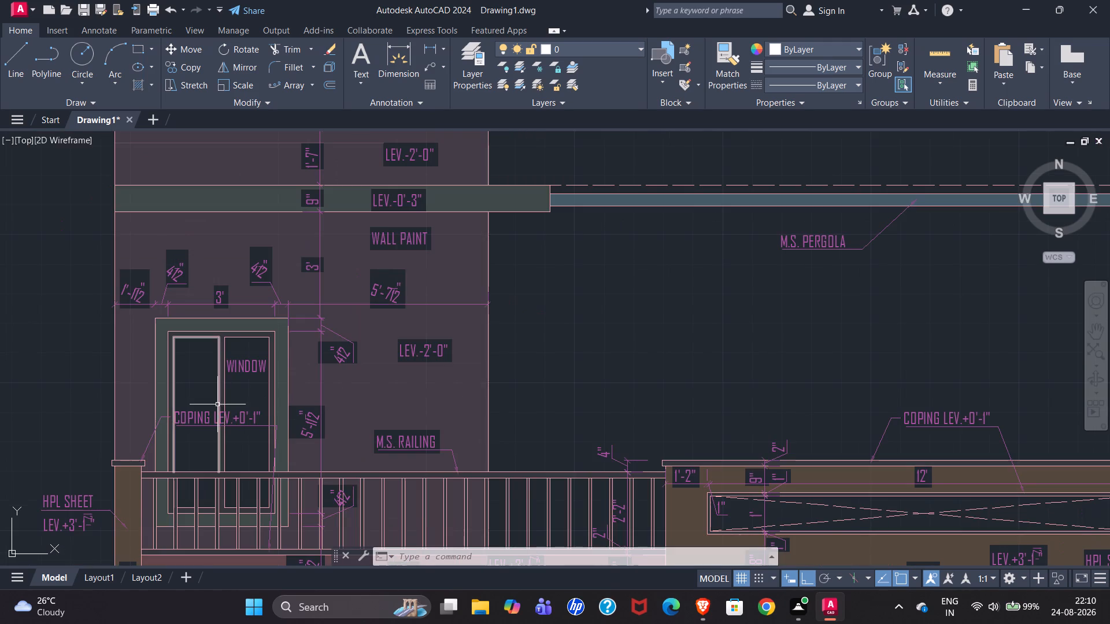
pyautogui.scroll(-1, 199, 402)
pyautogui.scroll(-1, 276, 343)
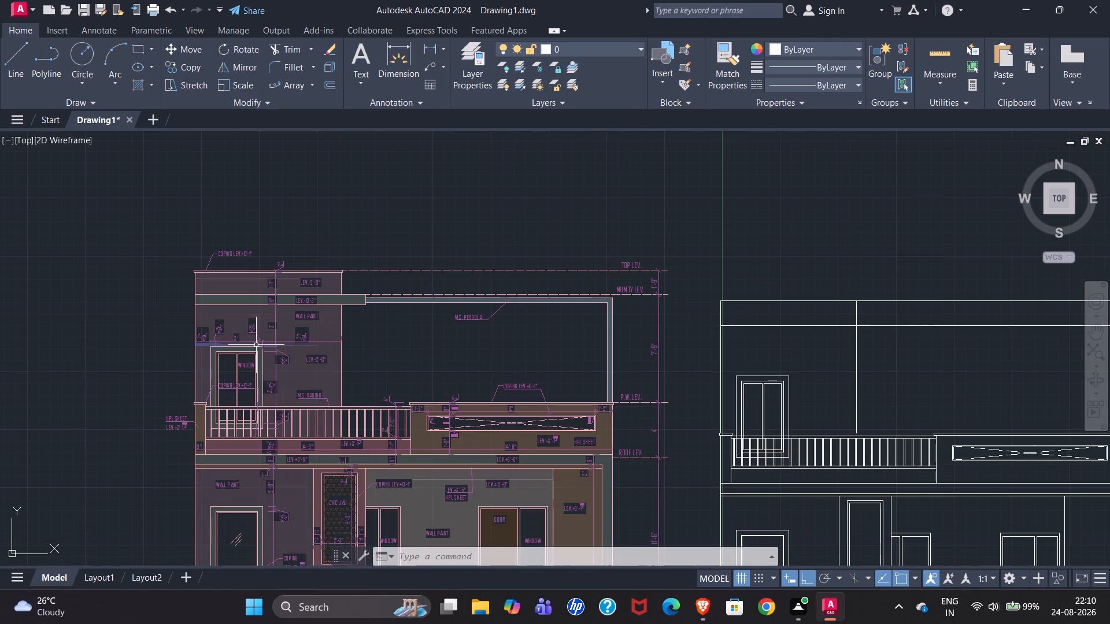
# Draw a line 5'7.5" to the right from the window frame's upper-right corner, continuing straight down to the railing's top edge.
pyautogui.scroll(2, 836, 383)
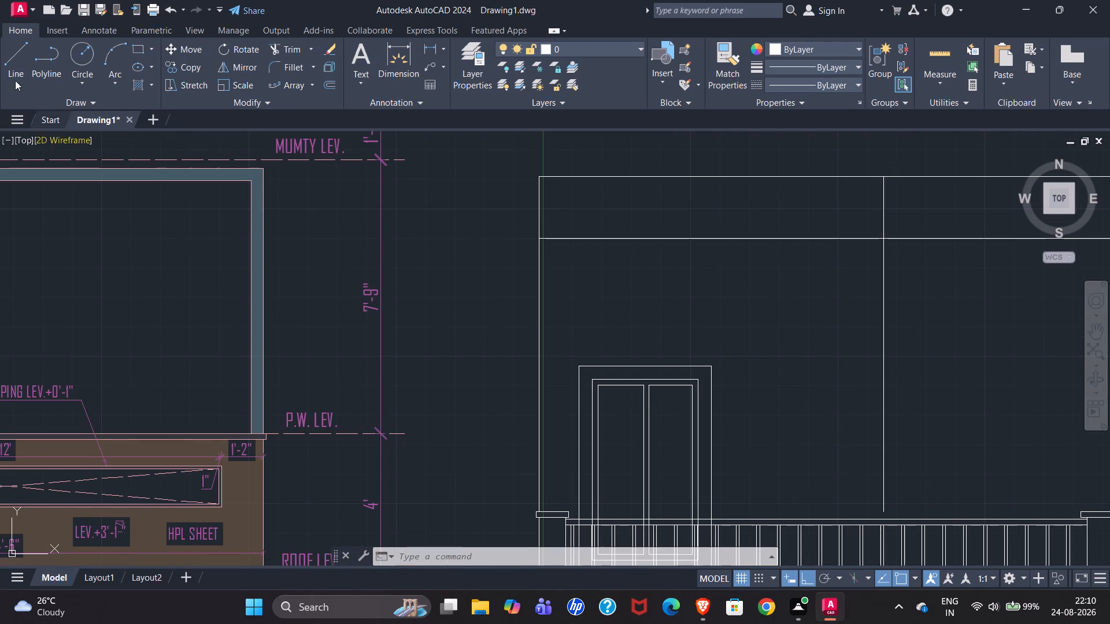
pyautogui.click(21, 69)
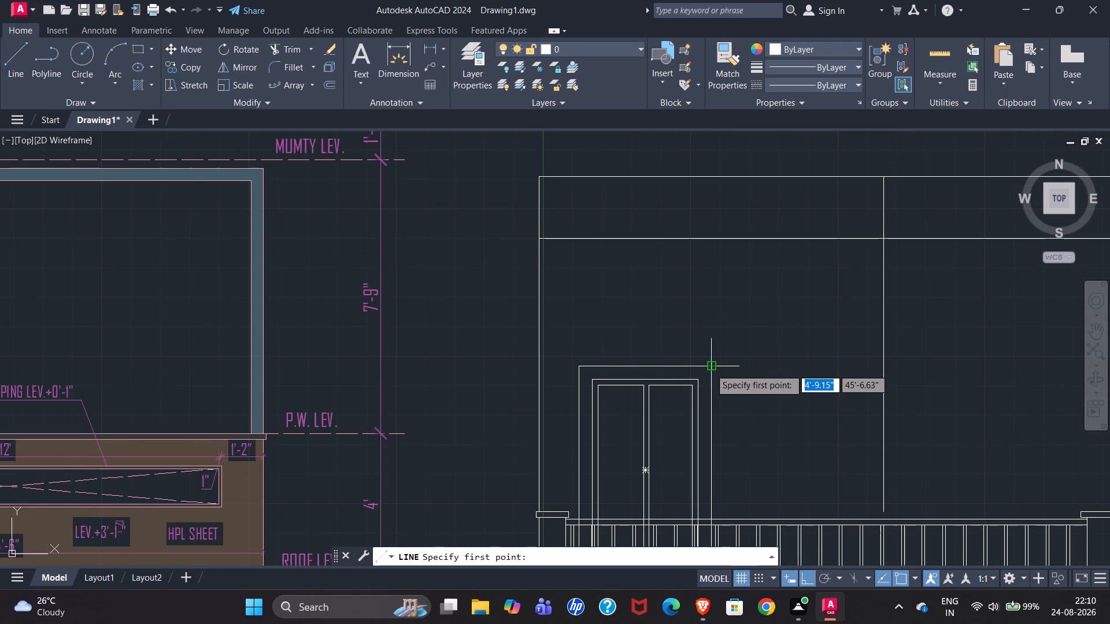
pyautogui.click(710, 369)
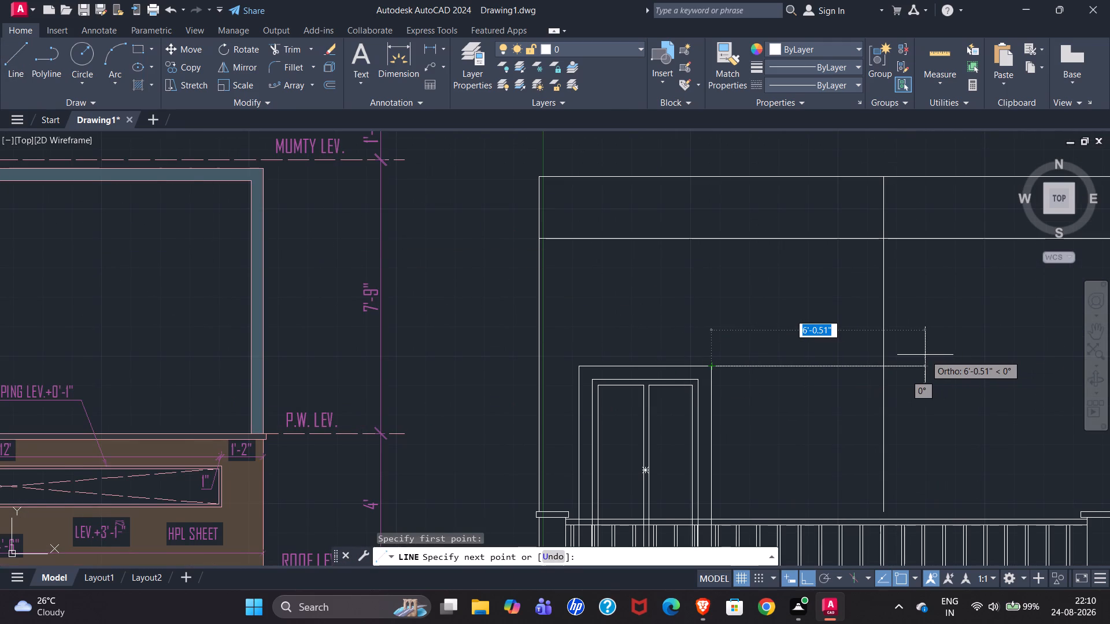
pyautogui.write("5'")
pyautogui.write('7.5"')
pyautogui.press('Return')
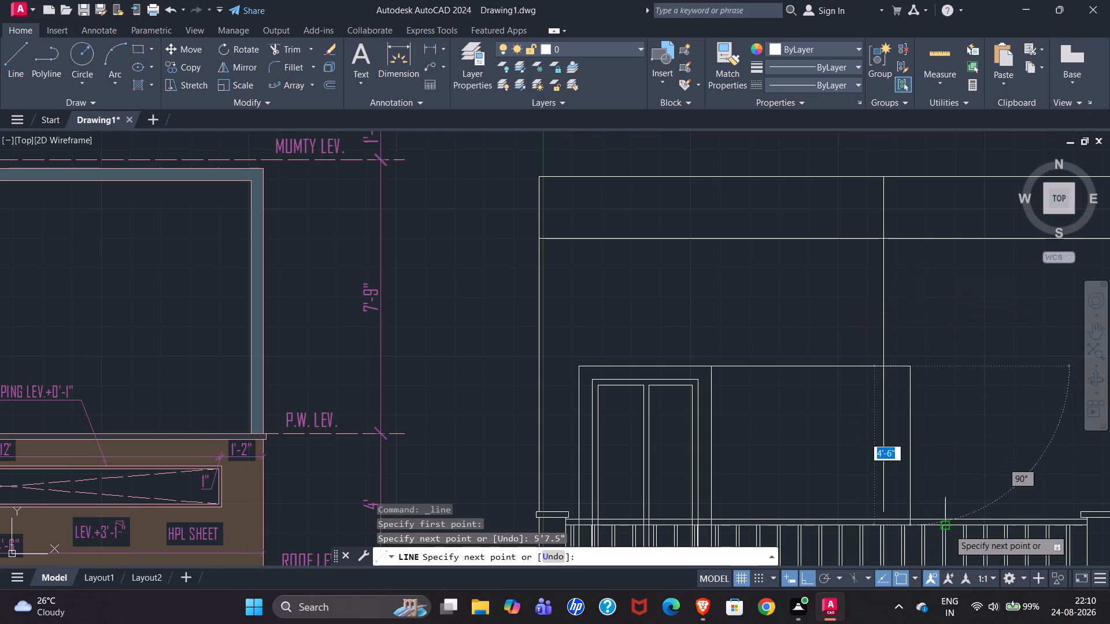
pyautogui.scroll(2, 929, 534)
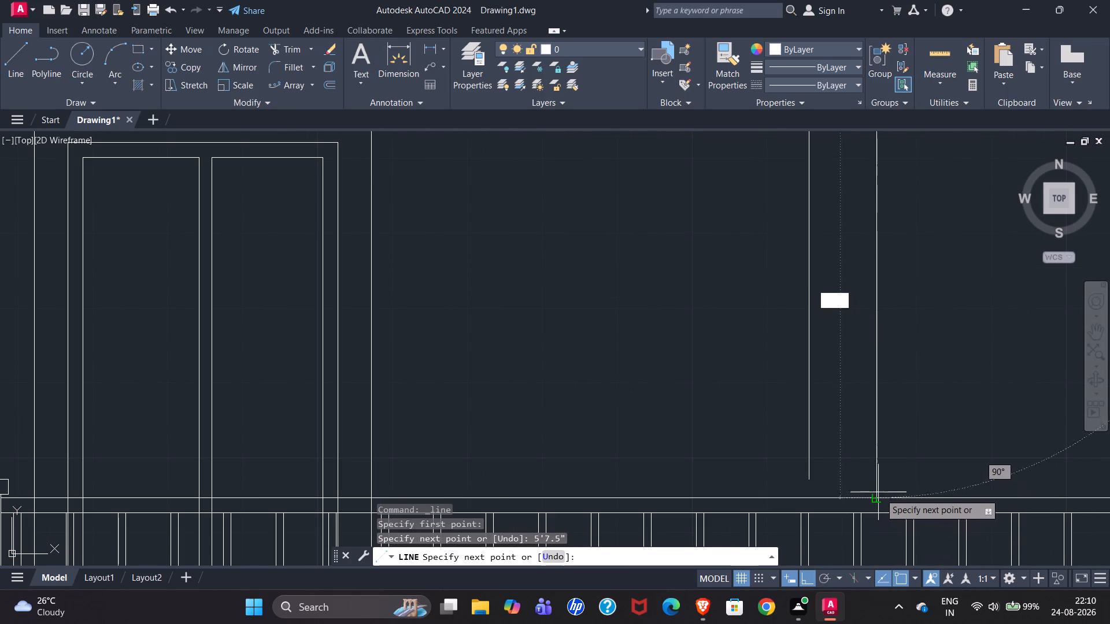
pyautogui.click(877, 496)
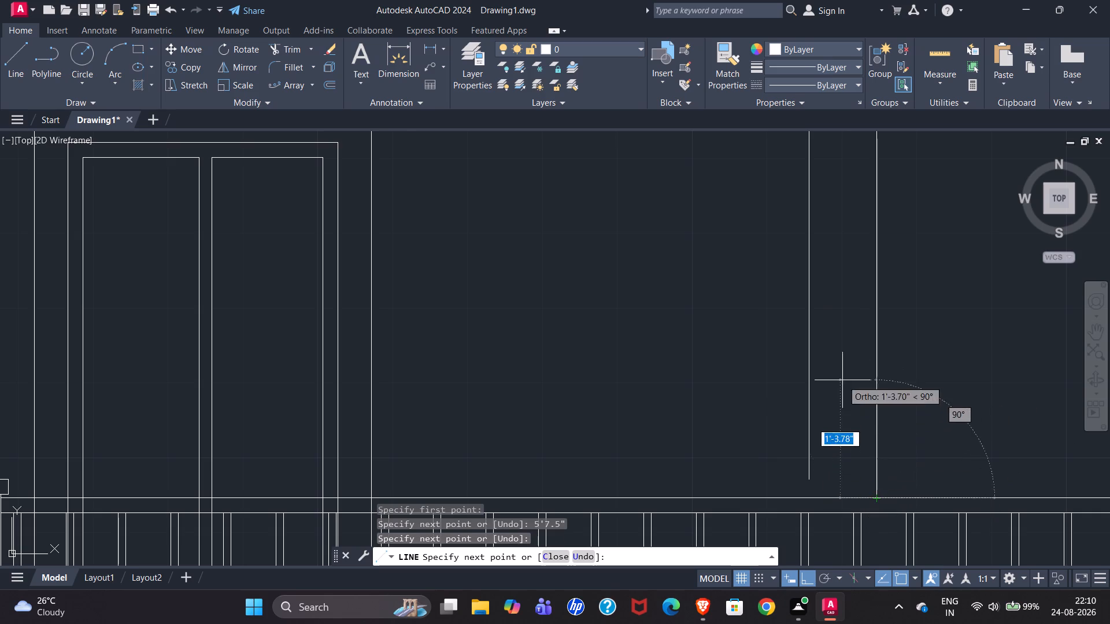
pyautogui.press('Escape')
# Delete the old vertical wall line between the upper-floor window and the newly drawn wall edge.
pyautogui.scroll(-3, 707, 395)
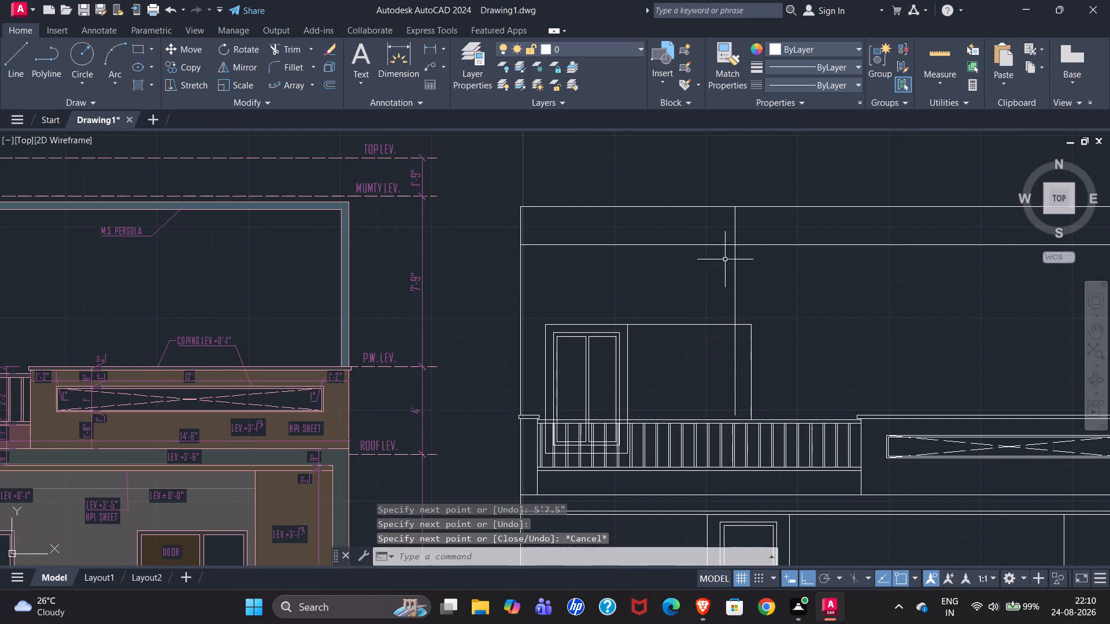
pyautogui.click(735, 269)
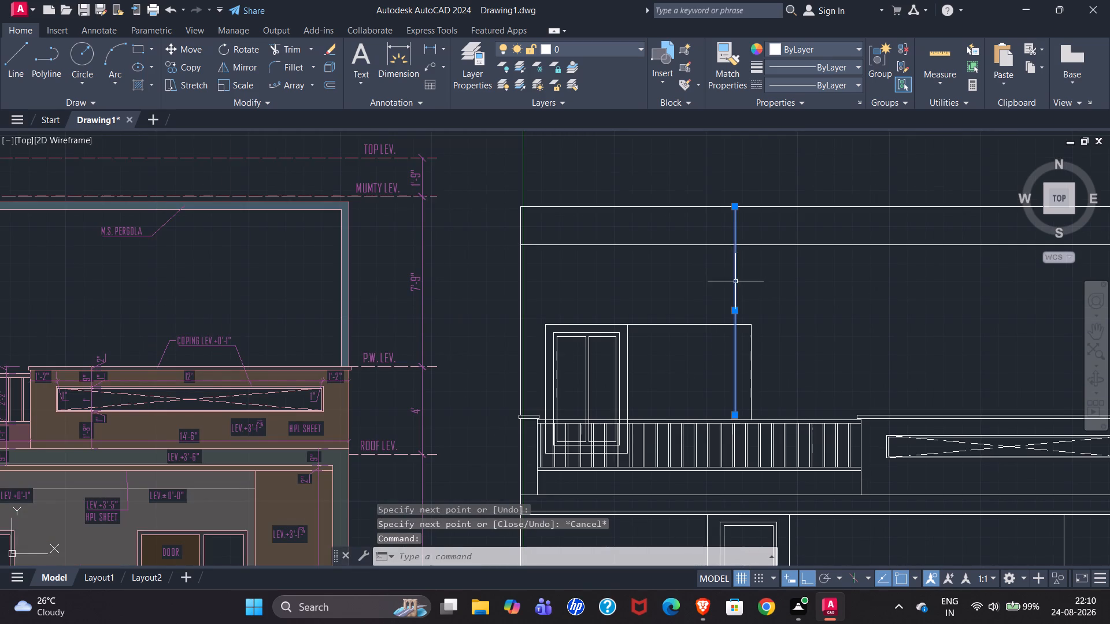
pyautogui.press('Delete')
# Extend the new upper-floor wall edge upward through the horizontal band line to the elevation's top line.
pyautogui.press('e')
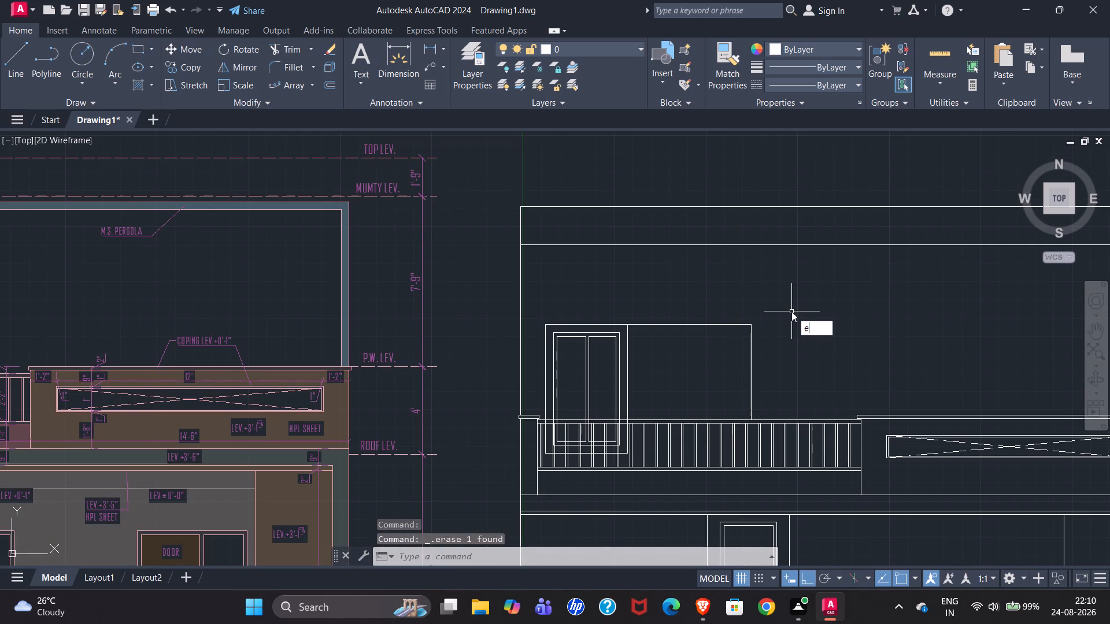
pyautogui.press('h')
pyautogui.press('BackSpace')
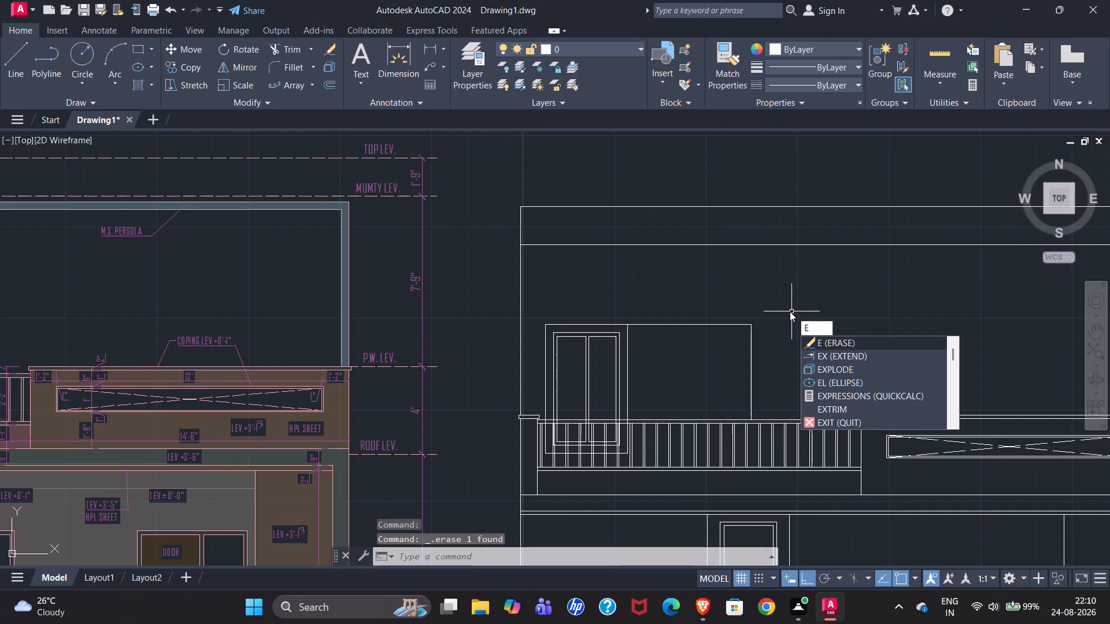
pyautogui.write('x4')
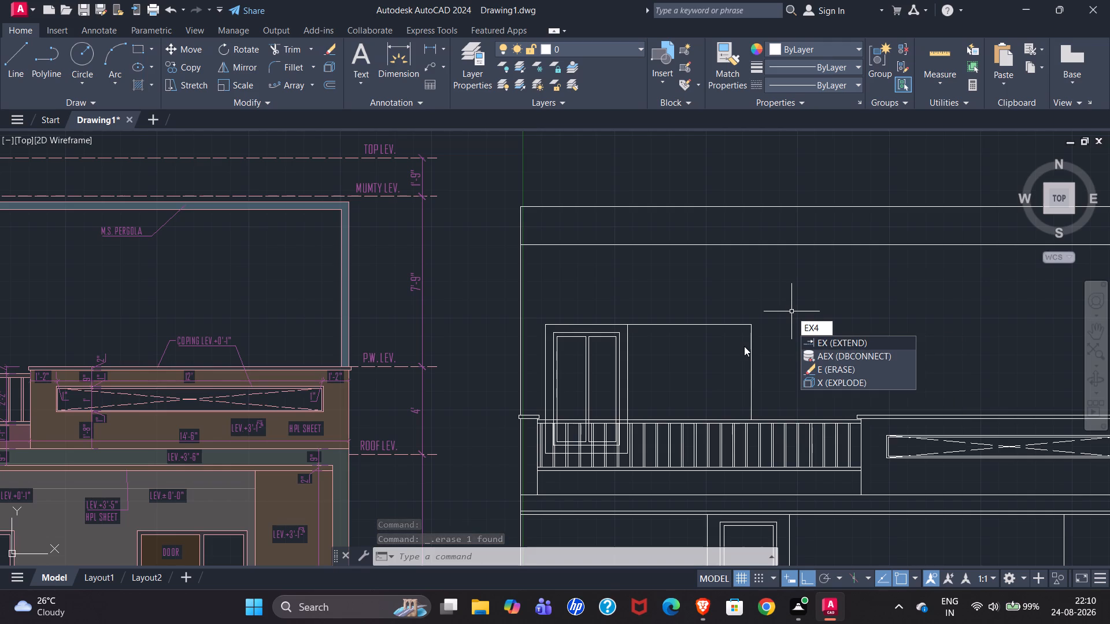
pyautogui.press('BackSpace')
pyautogui.press('Return')
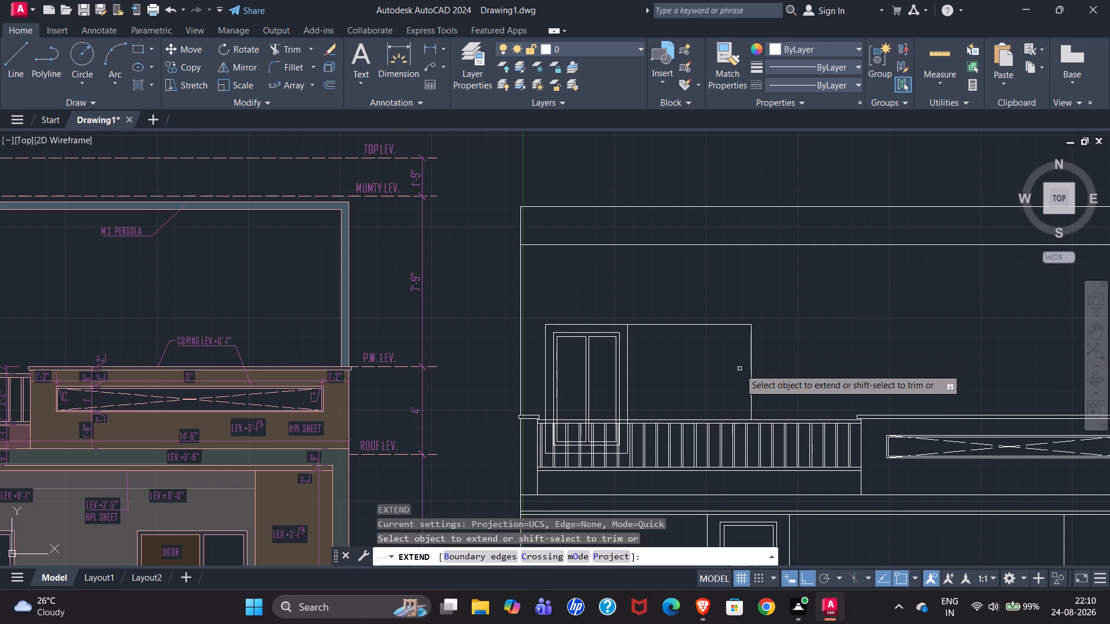
pyautogui.click(750, 358)
pyautogui.scroll(-1, 798, 285)
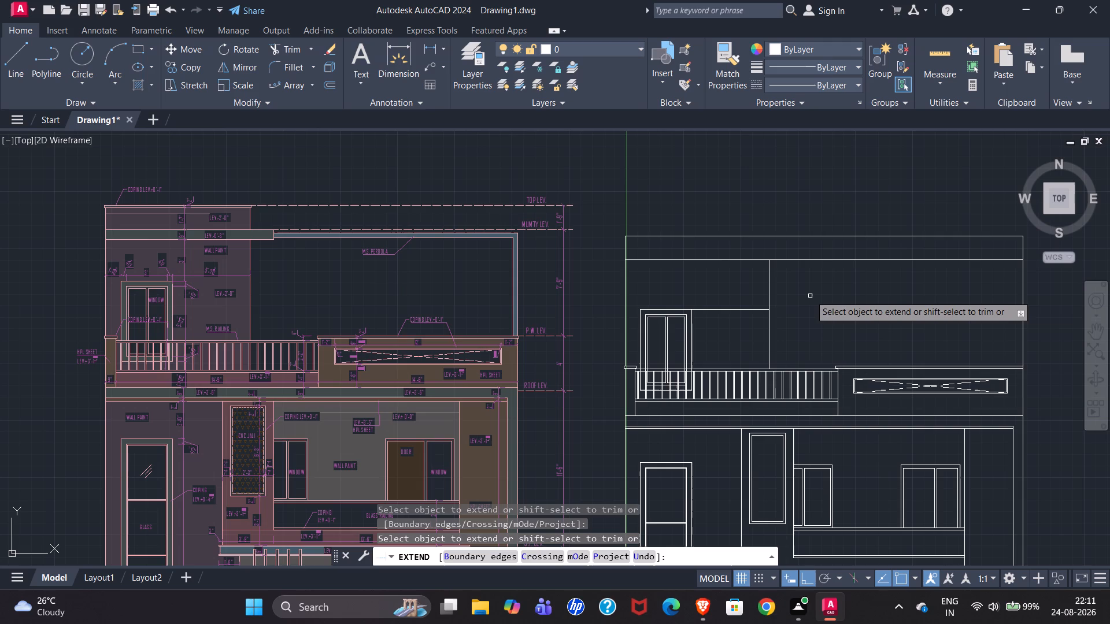
pyautogui.click(771, 277)
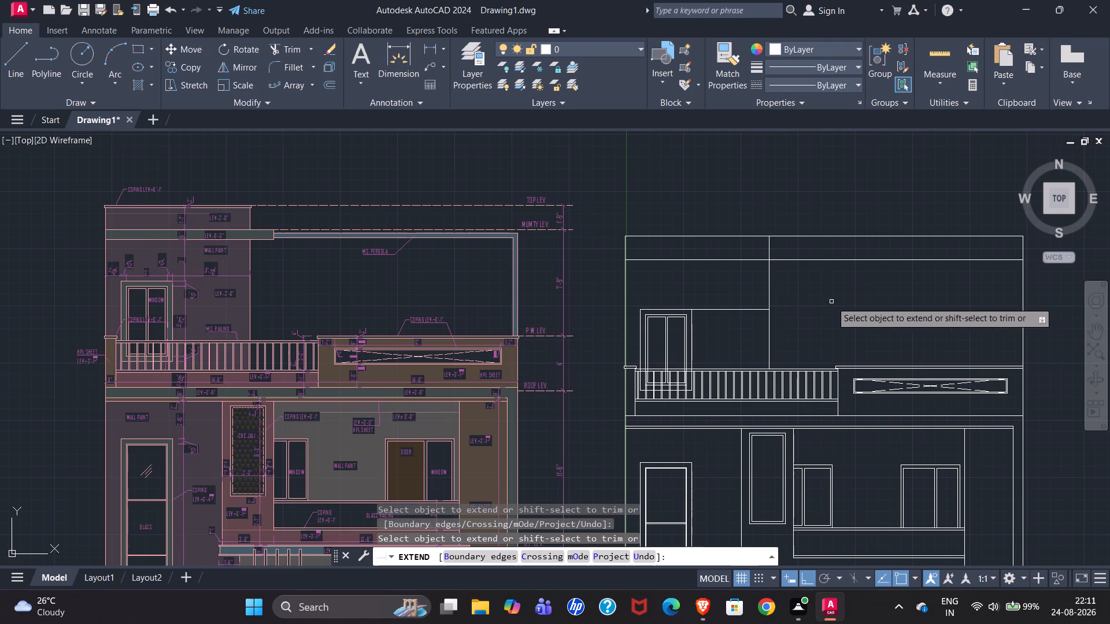
pyautogui.press('Escape')
# Trim away the horizontal construction line between the upper-floor window frame and the new wall edge.
pyautogui.write('tr')
pyautogui.press('Return')
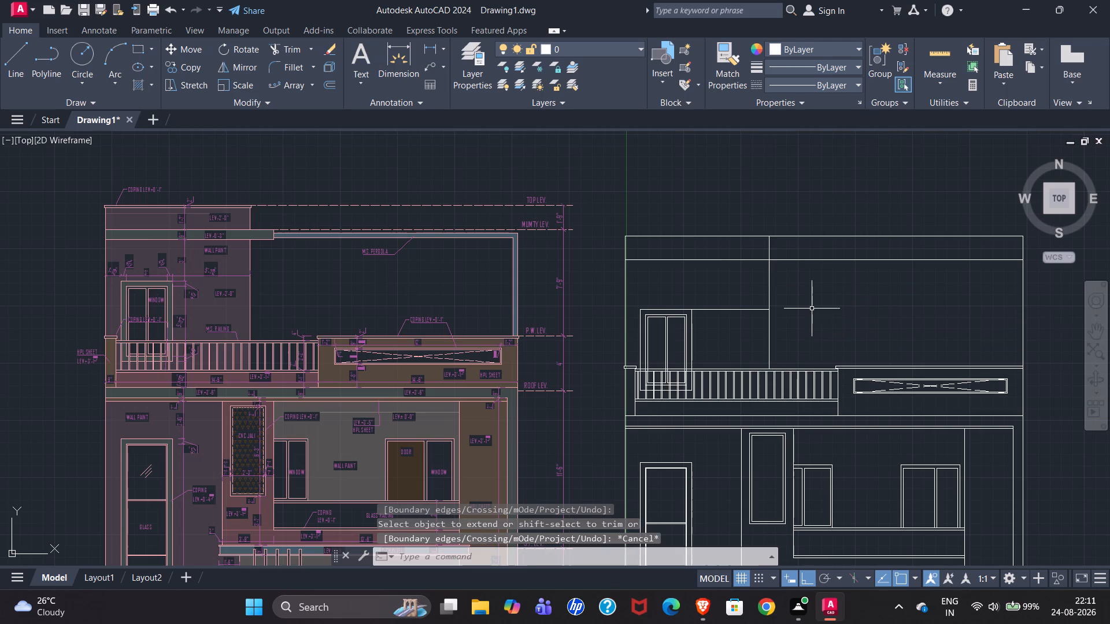
pyautogui.moveTo(733, 296); pyautogui.dragTo(739, 334)
pyautogui.press('Escape')
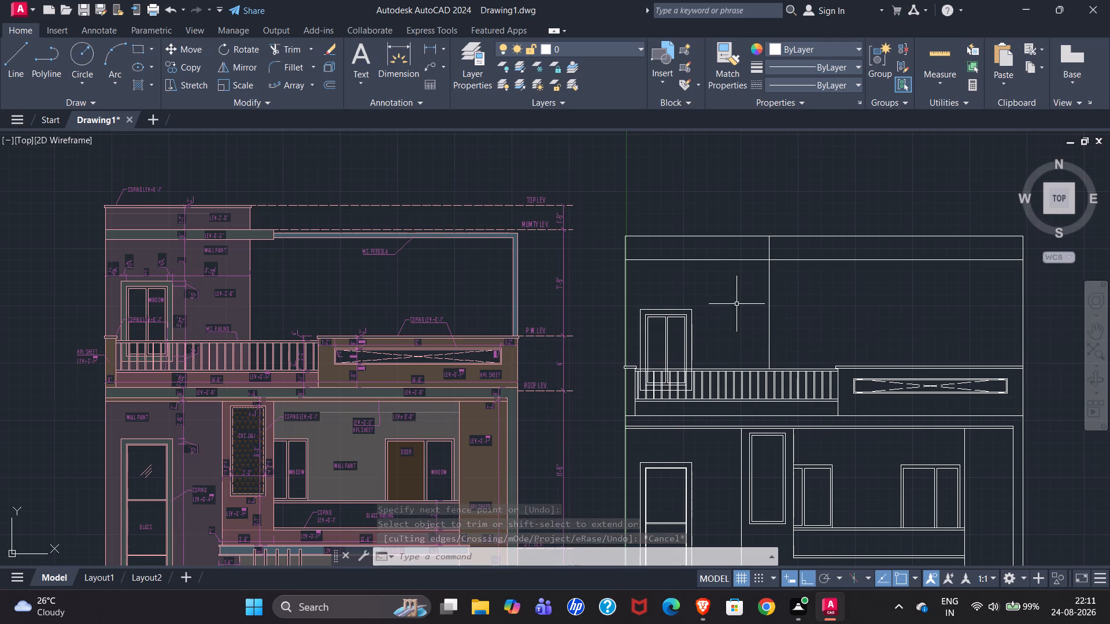
# Offset the horizontal band line below the elevation's top edge 9" downward.
pyautogui.click(750, 260)
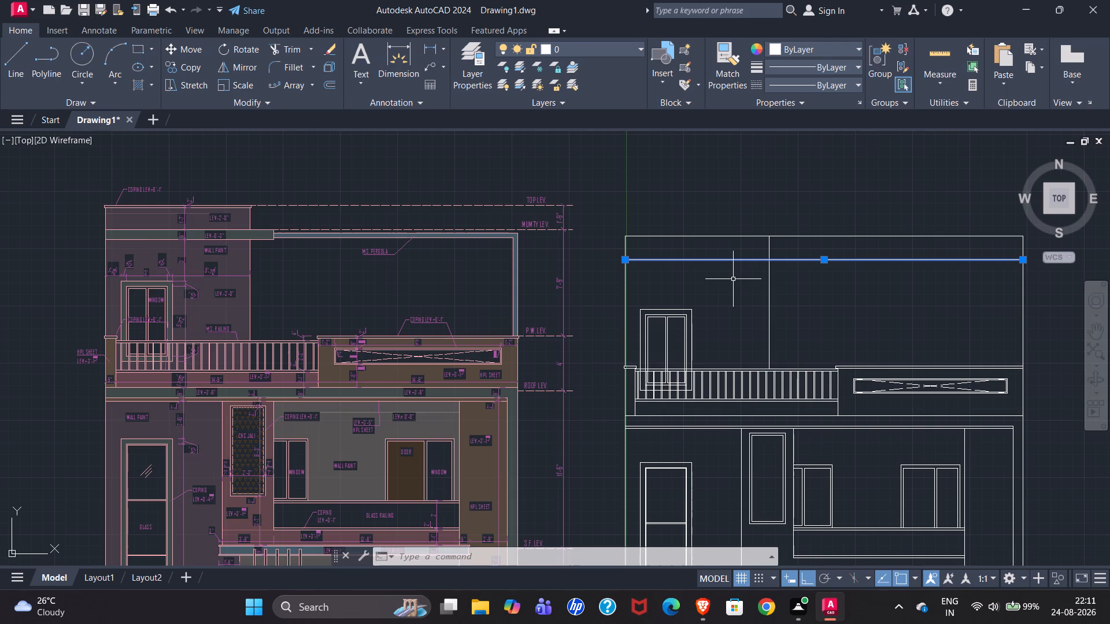
pyautogui.press('o')
pyautogui.press('Return')
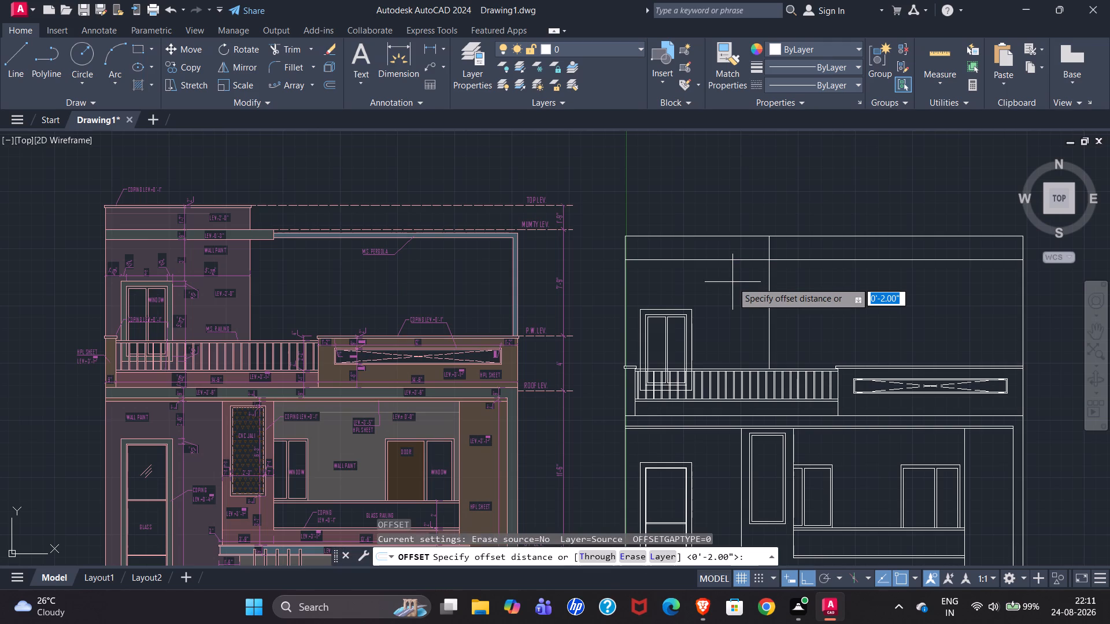
pyautogui.press('9')
pyautogui.hotkey('shift', '"')
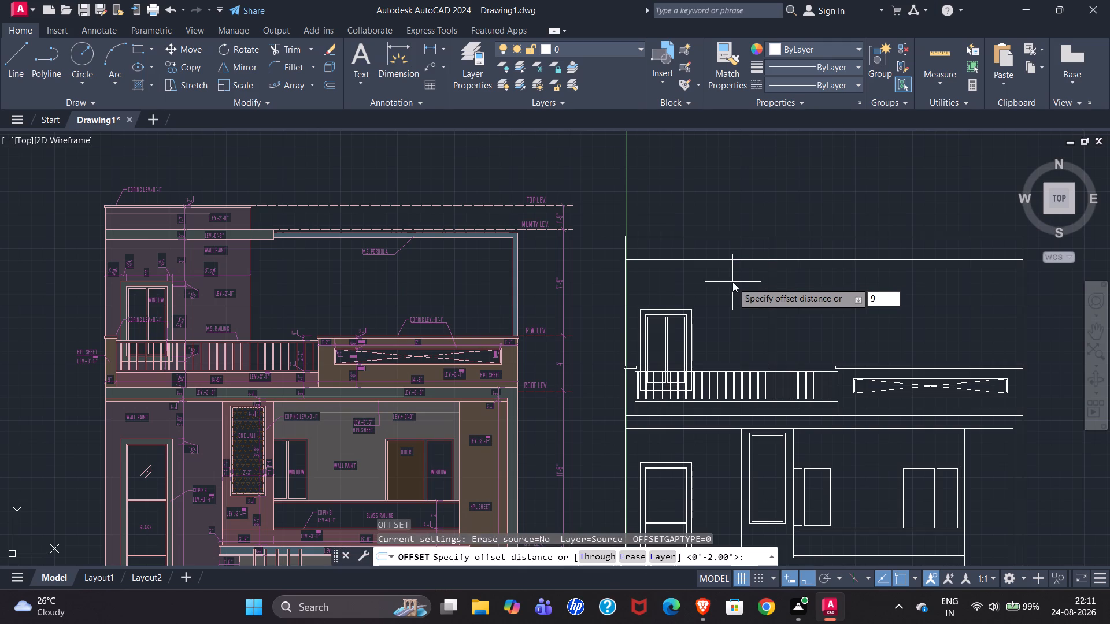
pyautogui.press('Return')
pyautogui.click(732, 282)
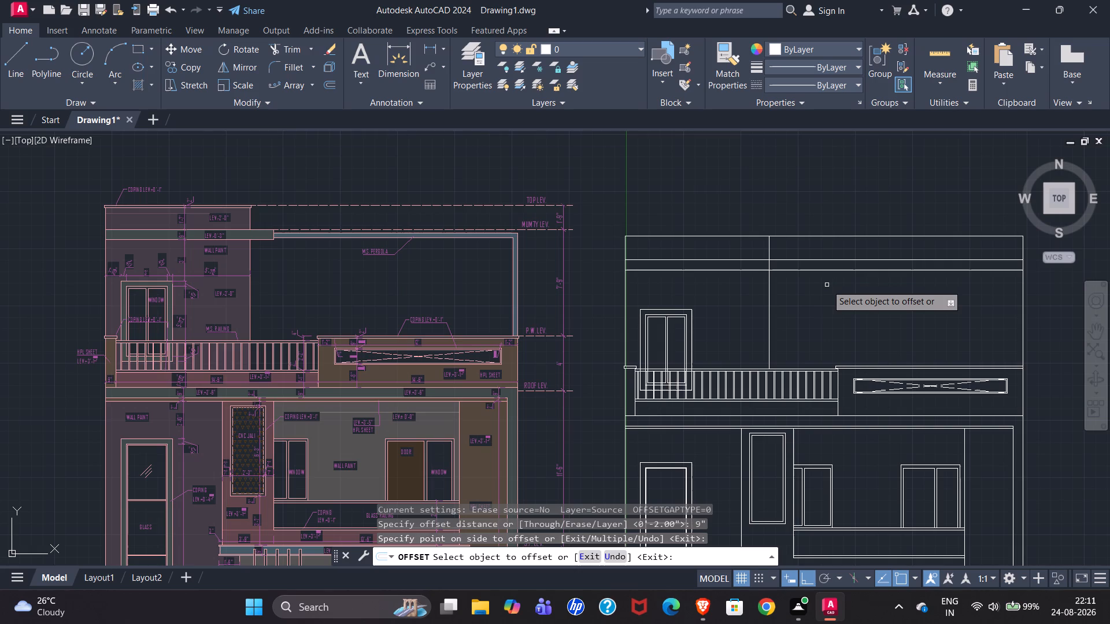
pyautogui.press('Escape')
# Trim both horizontal band lines where they run past the new wall edge toward the elevation's right side.
pyautogui.write('tr')
pyautogui.press('Return')
pyautogui.moveTo(827, 291); pyautogui.dragTo(830, 257)
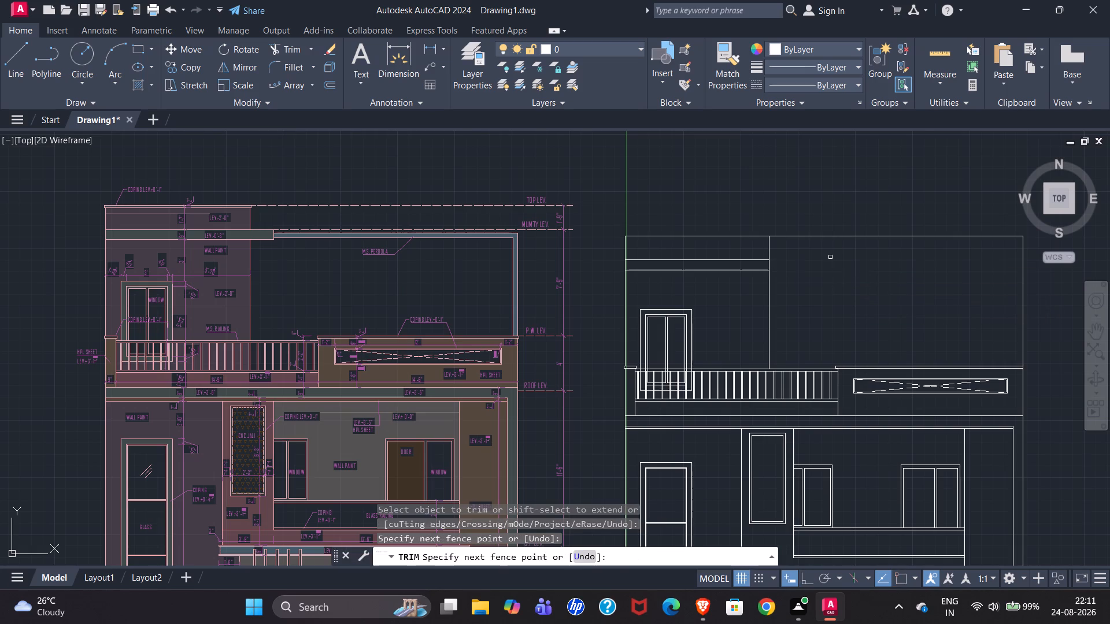
pyautogui.press('Escape')
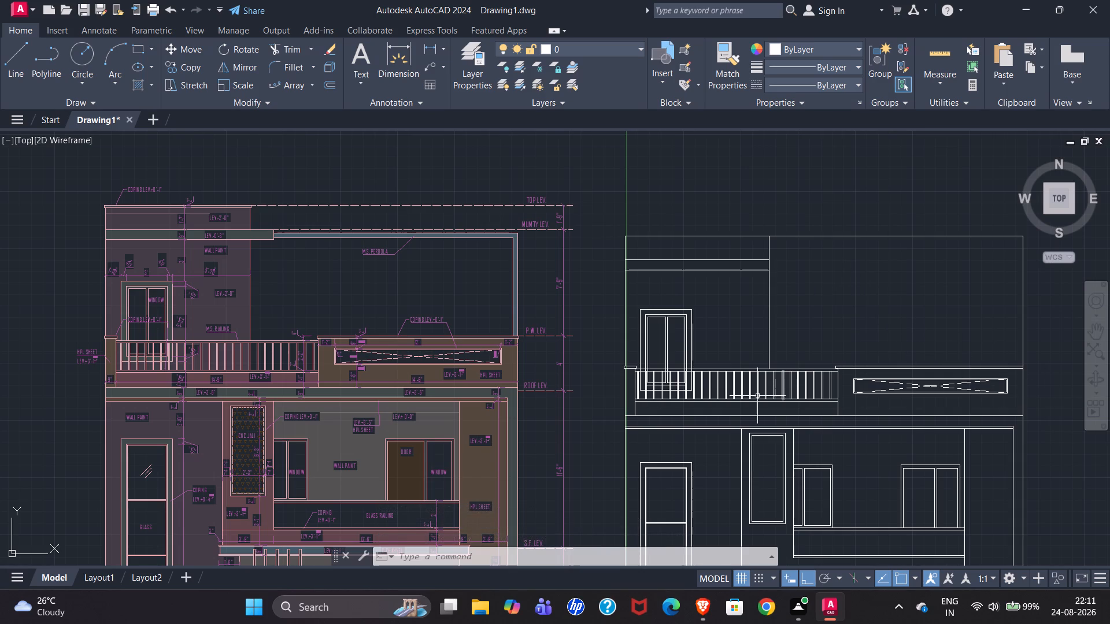
# Draw a line 2" outward from the right end of the parapet coping's lower line, continuing straight up just past its upper line.
pyautogui.scroll(2, 531, 340)
pyautogui.scroll(-2, 288, 382)
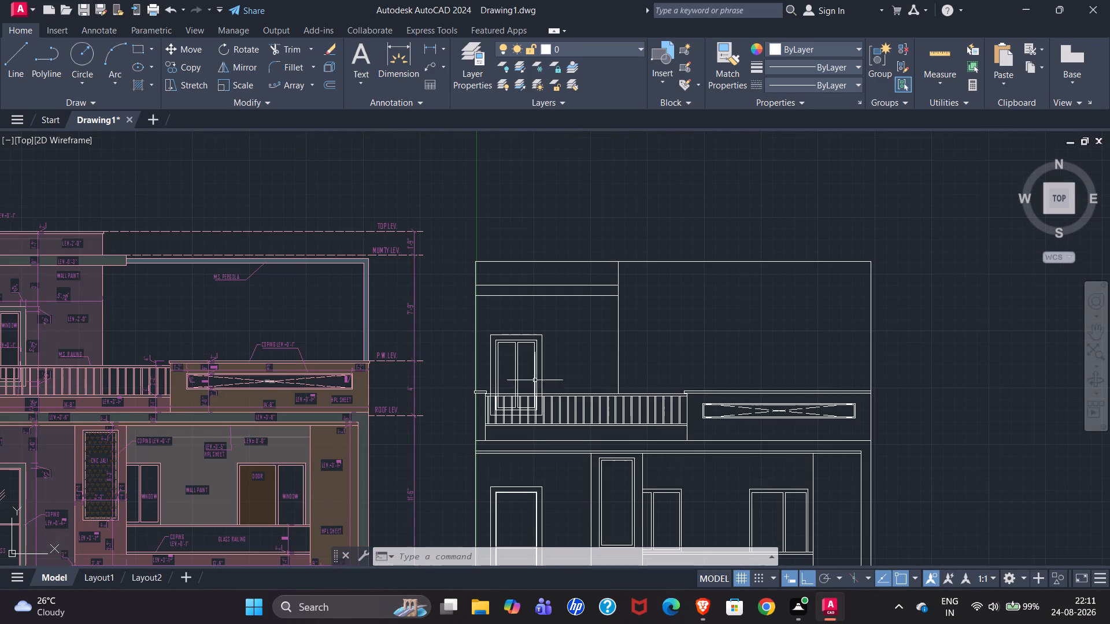
pyautogui.scroll(3, 347, 367)
pyautogui.scroll(-1, 241, 362)
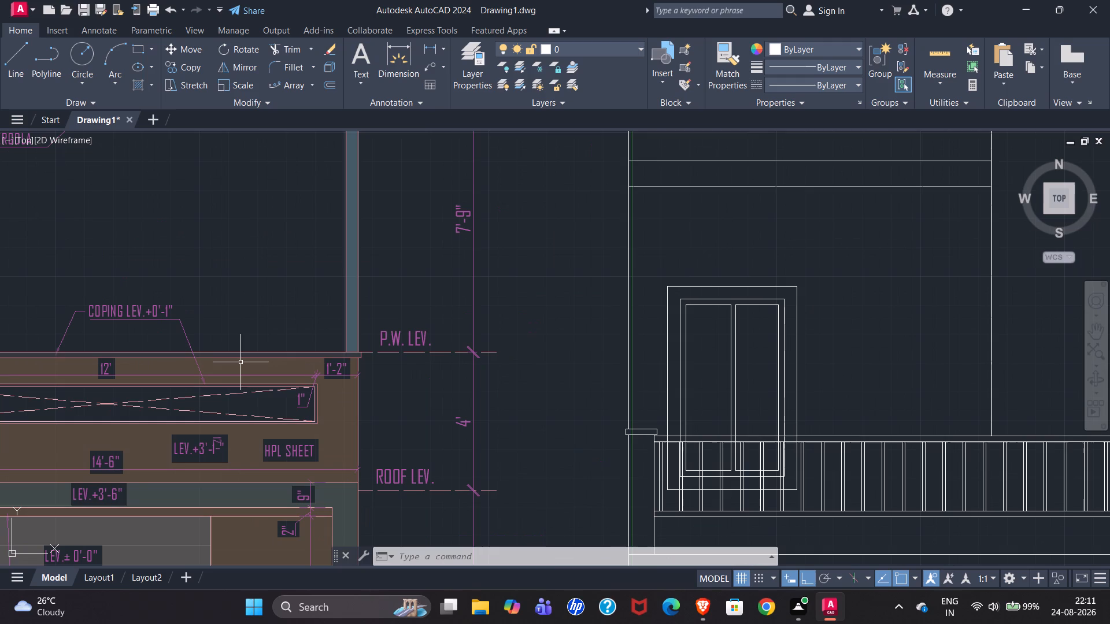
pyautogui.scroll(-1, 235, 359)
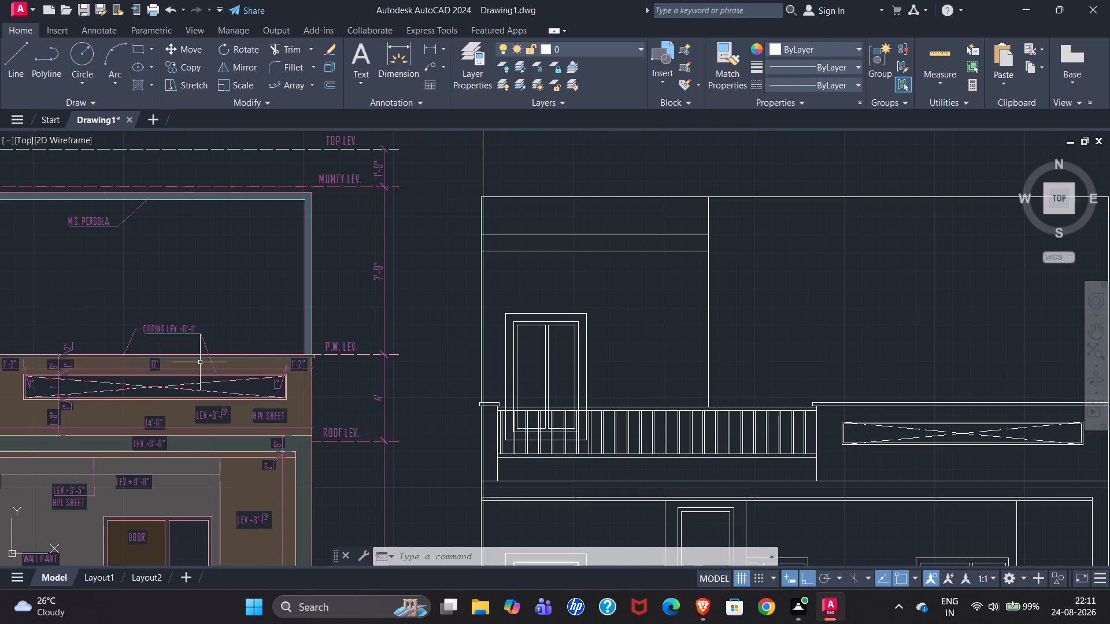
pyautogui.scroll(-1, 198, 362)
pyautogui.scroll(4, 787, 389)
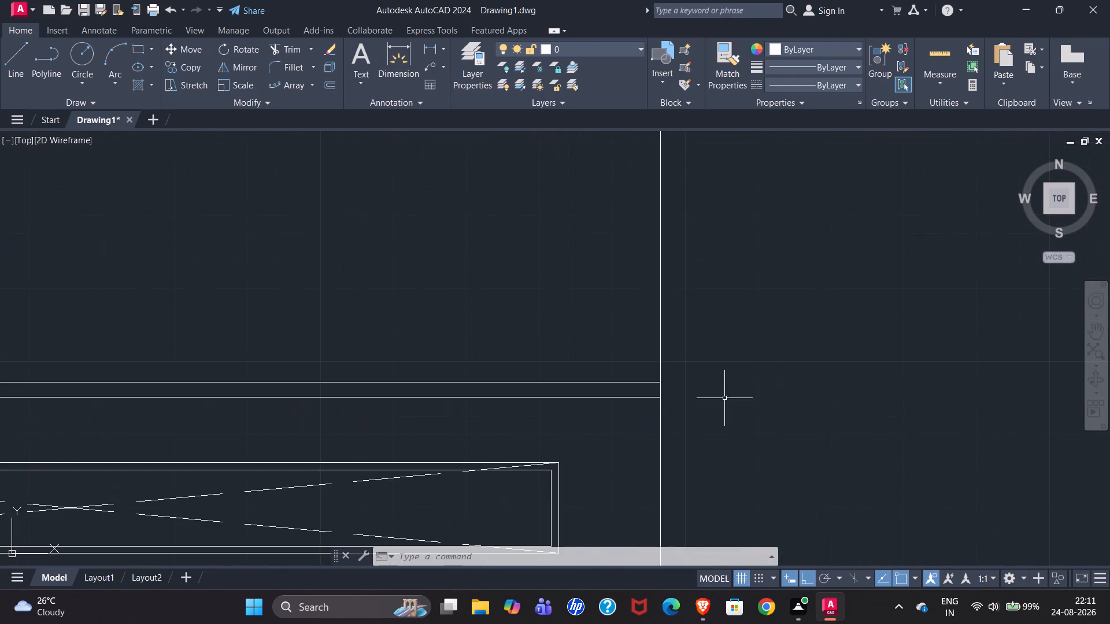
pyautogui.scroll(2, 660, 403)
pyautogui.click(14, 59)
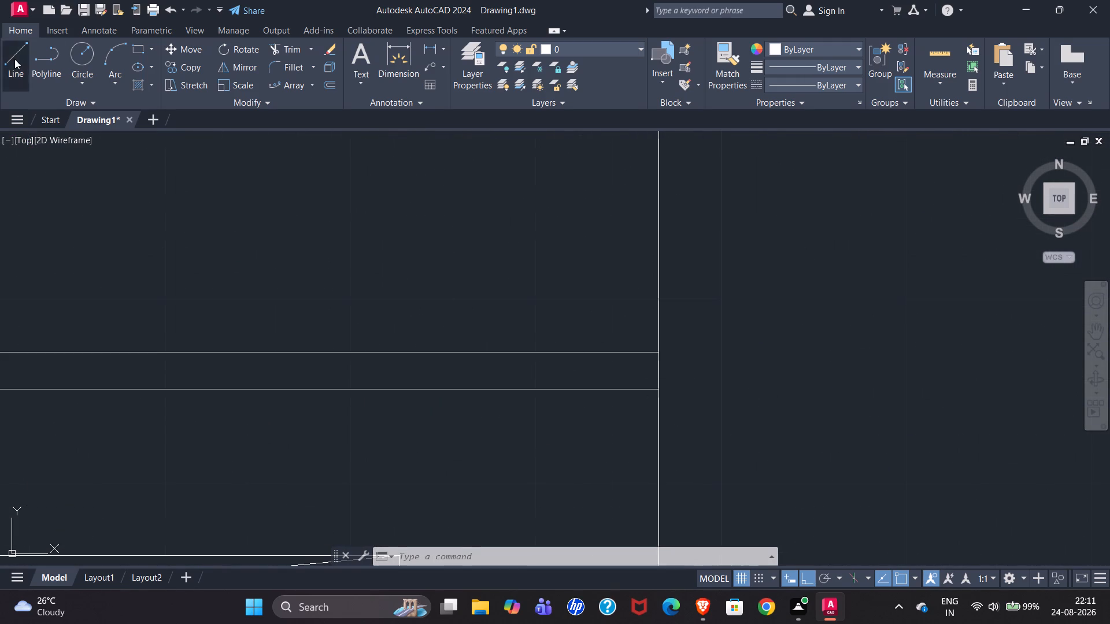
pyautogui.moveTo(657, 389); pyautogui.dragTo(662, 393)
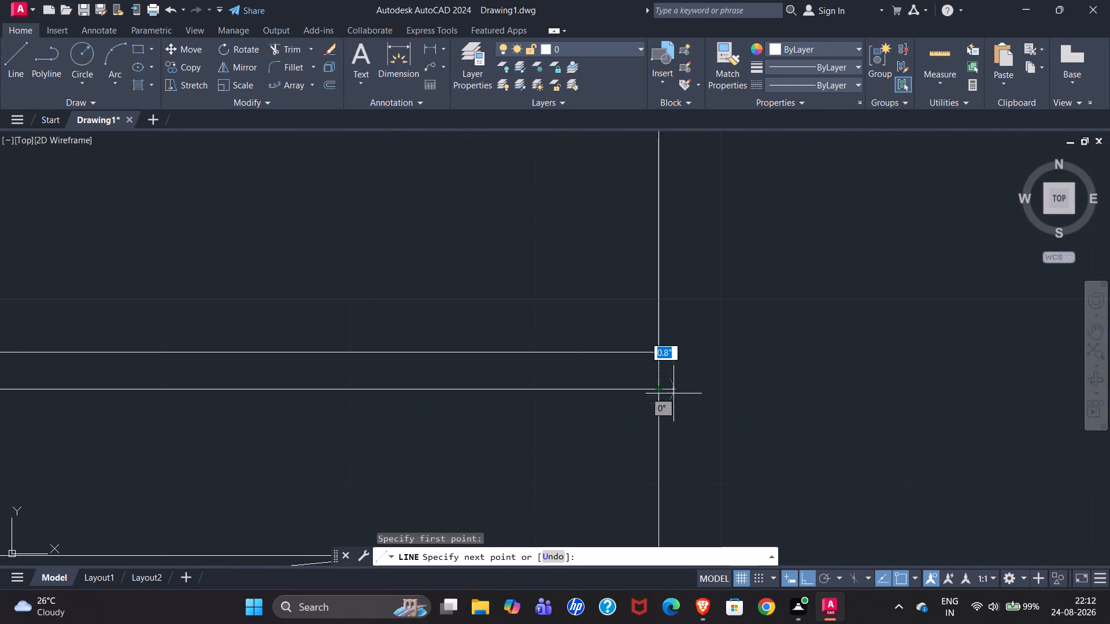
pyautogui.press('2')
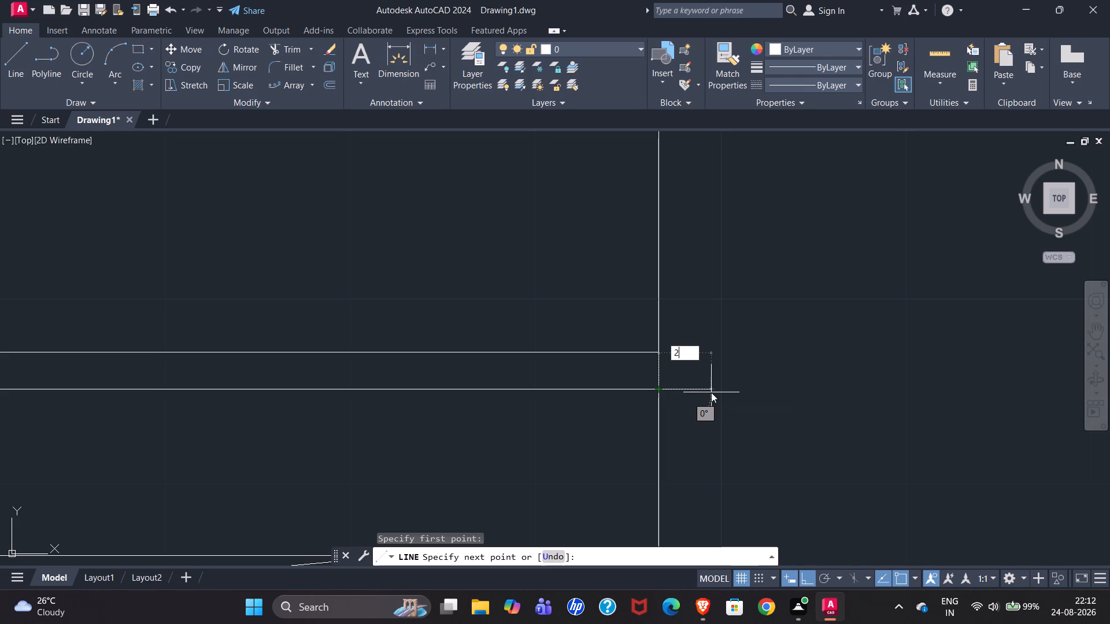
pyautogui.hotkey('shift', '"')
pyautogui.press('Return')
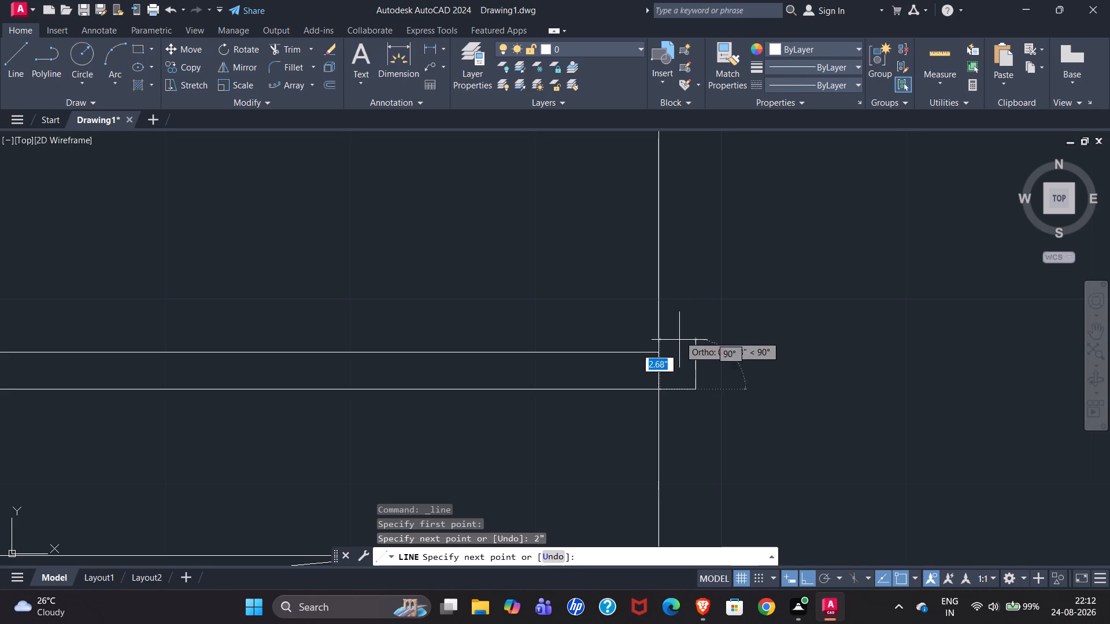
pyautogui.click(689, 346)
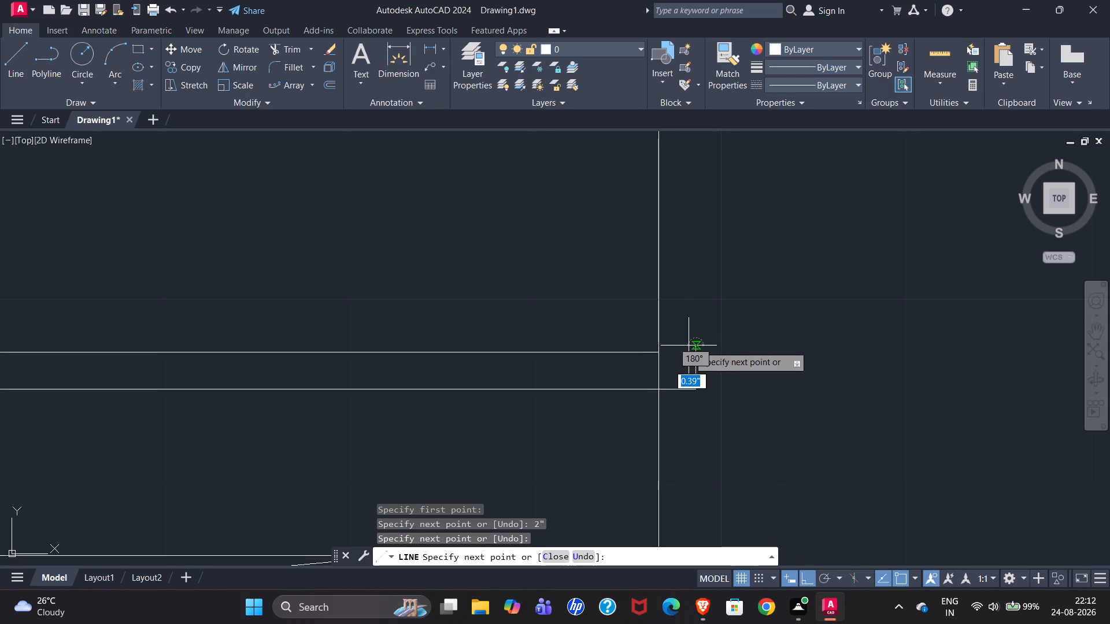
pyautogui.press('Escape')
# Extend the coping's upper line to the new vertical end line and trim the excess above that corner.
pyautogui.press('e')
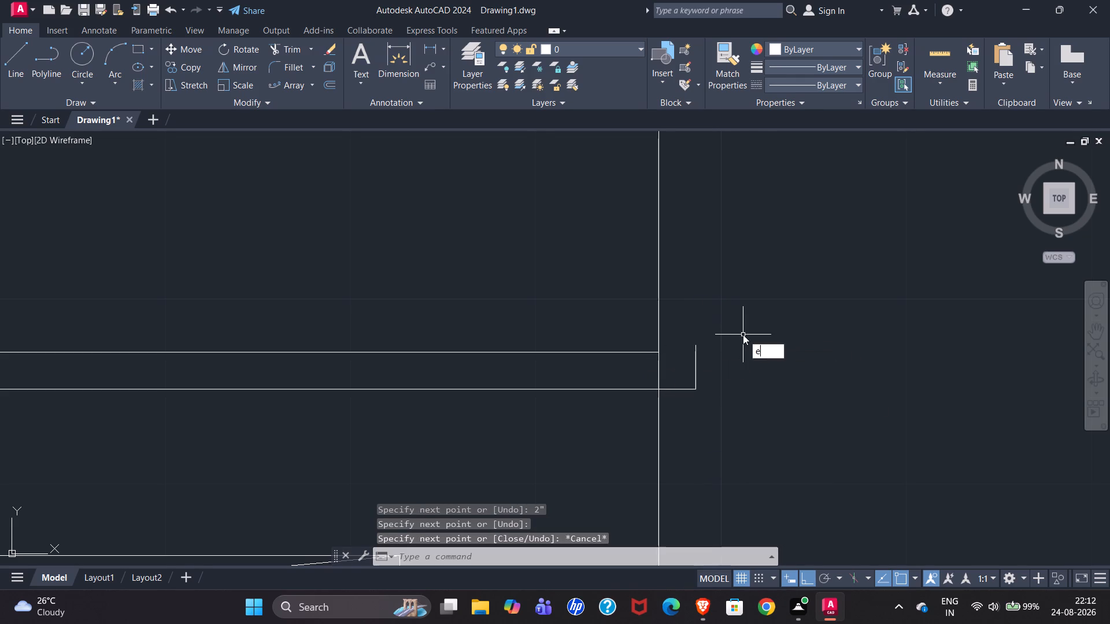
pyautogui.press('x')
pyautogui.press('Return')
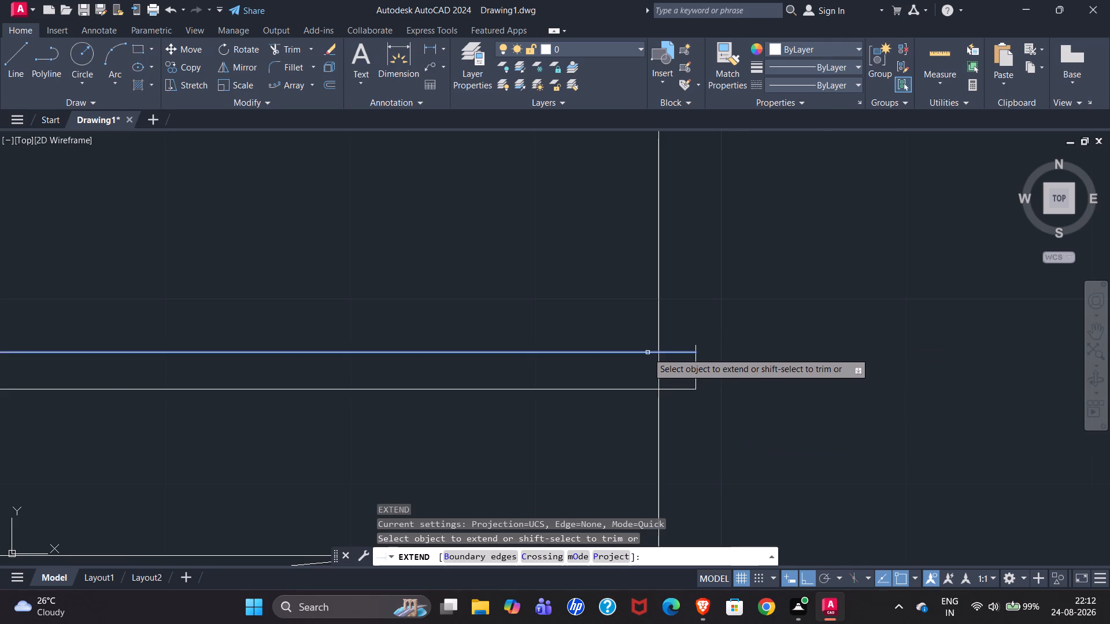
pyautogui.click(647, 352)
pyautogui.press('Escape')
pyautogui.write('tr')
pyautogui.press('Return')
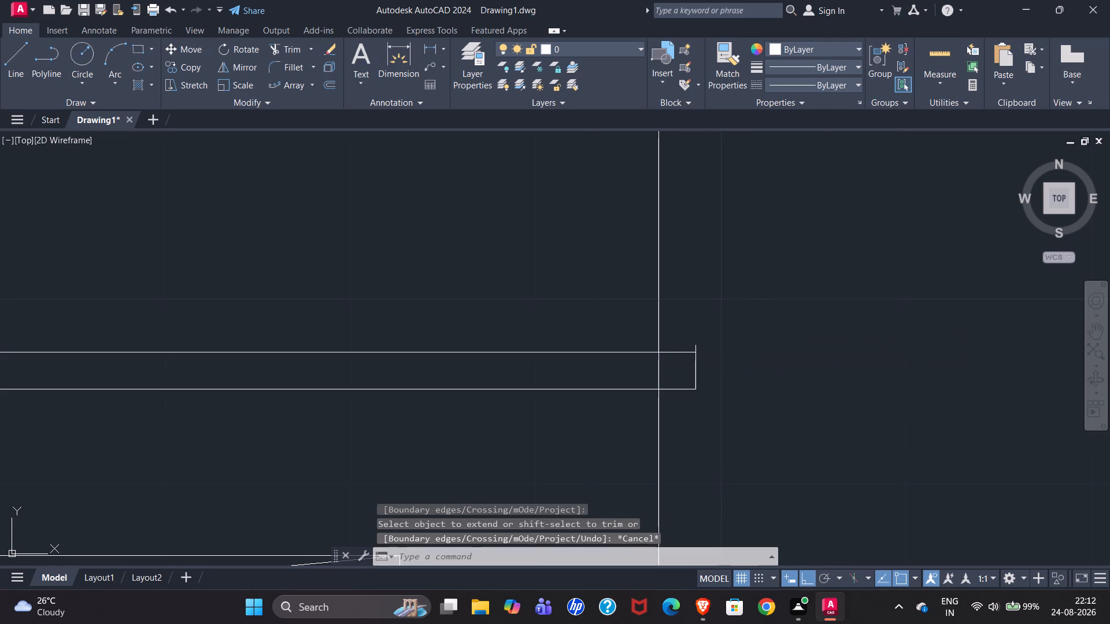
pyautogui.click(695, 347)
pyautogui.press('Escape')
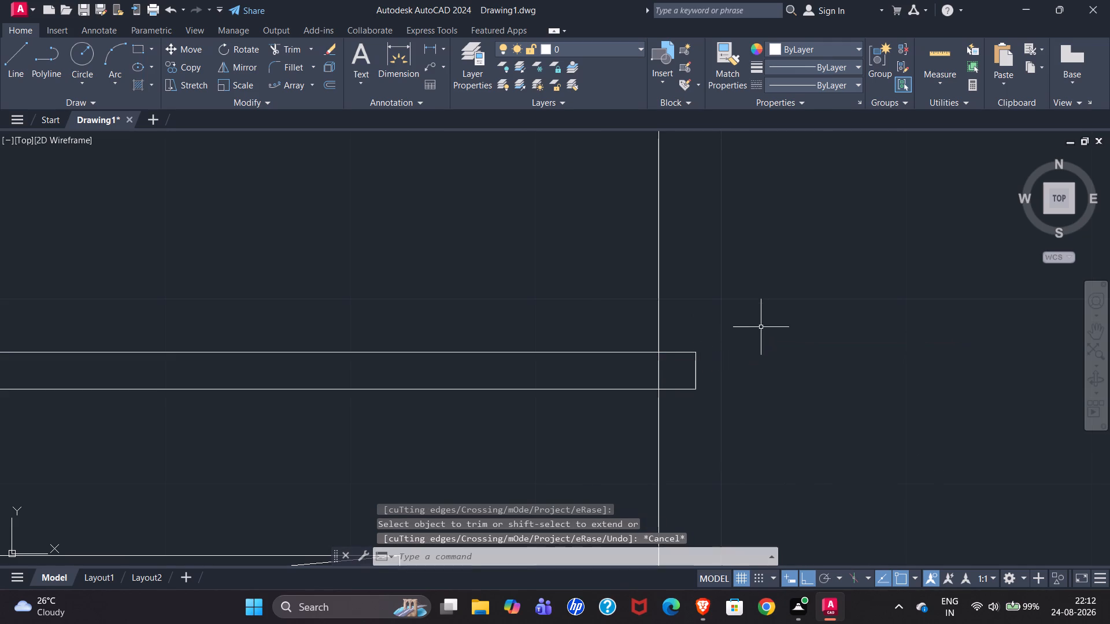
# Join the 2" overhang segment with the coping's lower line into one line.
pyautogui.click(678, 388)
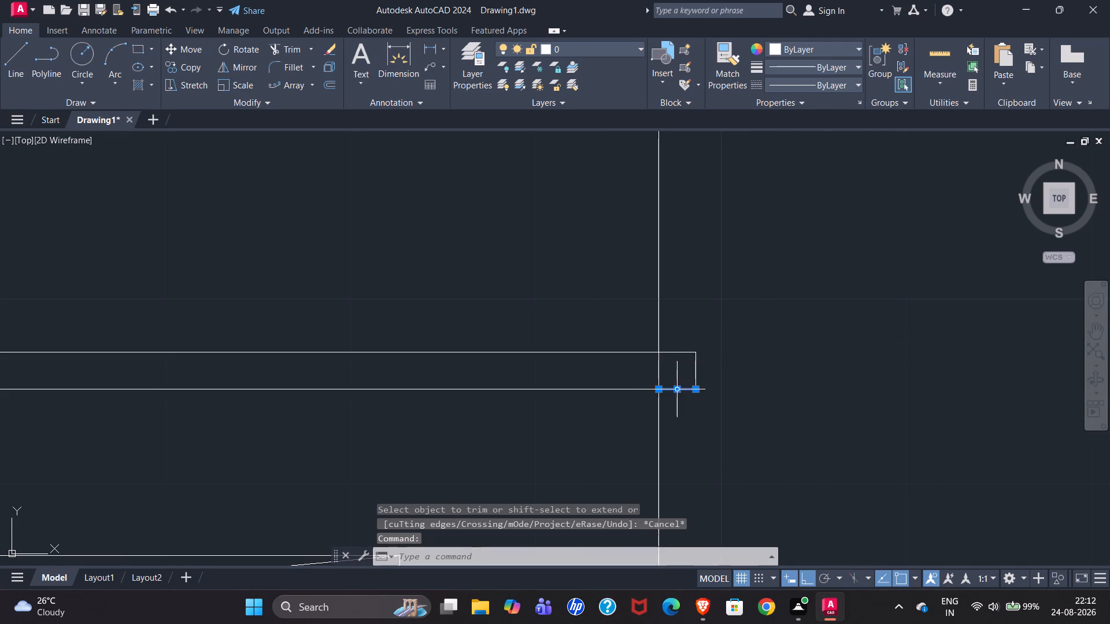
pyautogui.click(637, 389)
pyautogui.press('j')
pyautogui.press('Return')
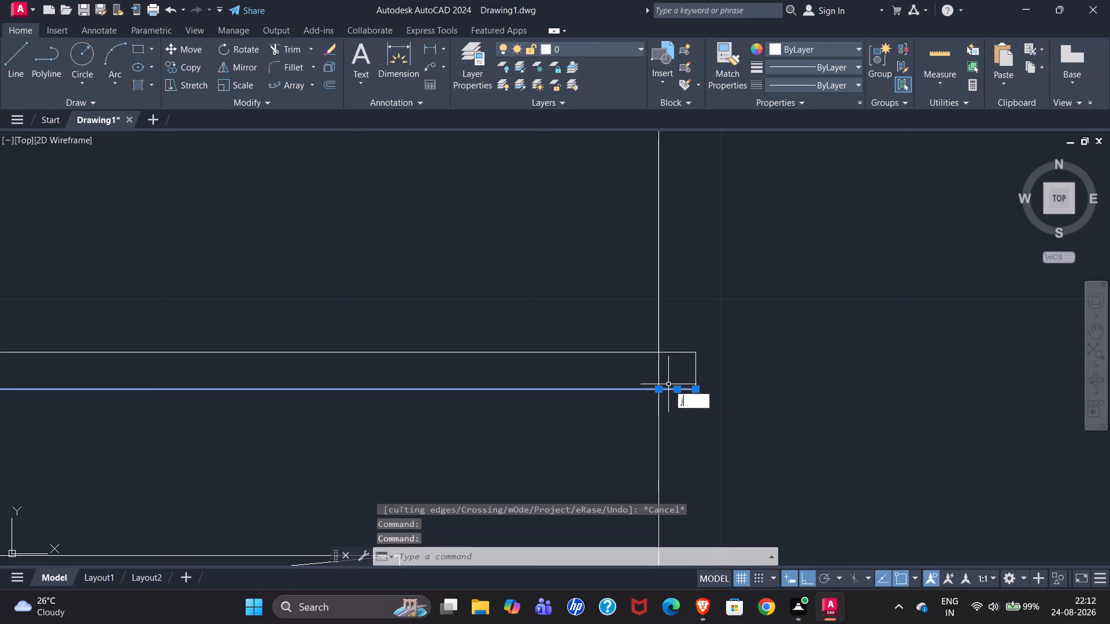
pyautogui.click(686, 388)
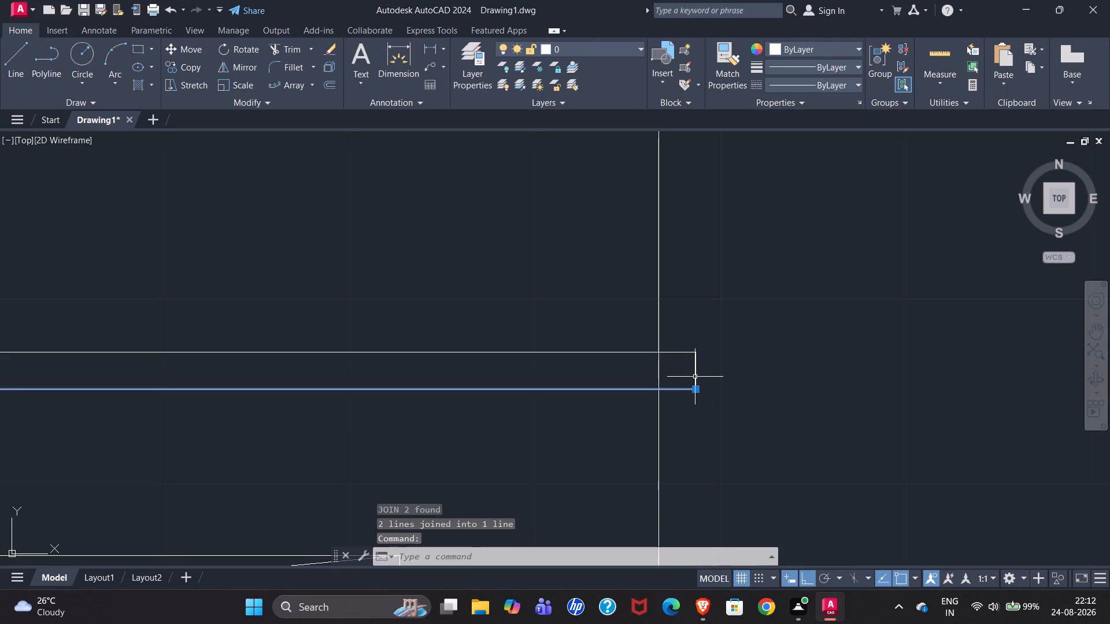
pyautogui.click(695, 376)
pyautogui.press('Escape')
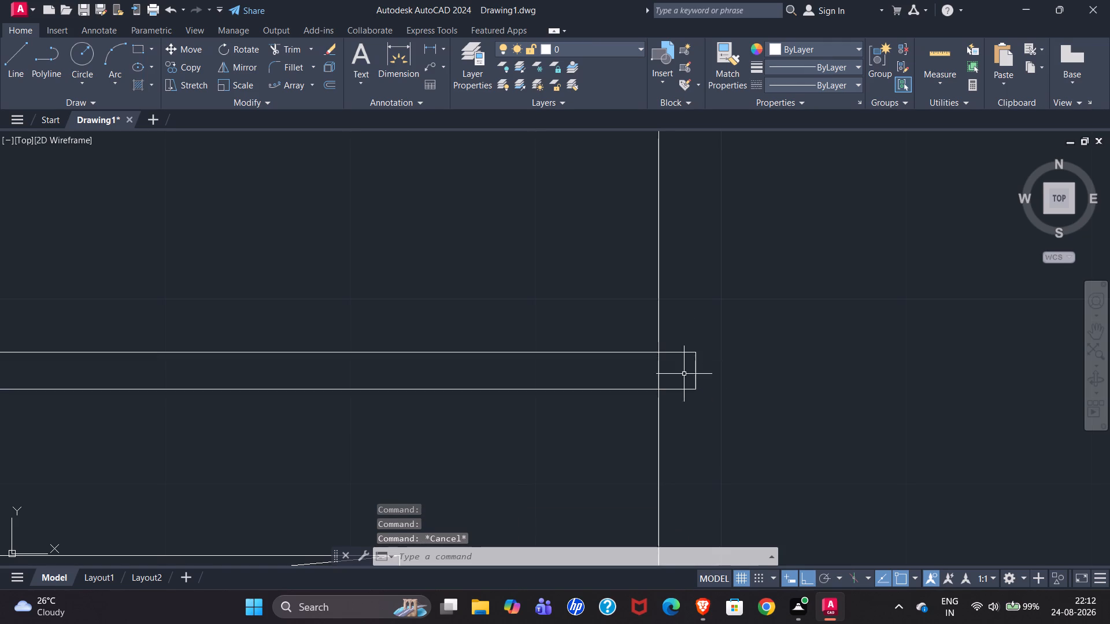
# Compare the M.S. pergola area of the annotated reference elevation with the matching upper-right area of the redrawn elevation.
pyautogui.scroll(-2, 658, 383)
pyautogui.scroll(-2, 704, 400)
pyautogui.scroll(-2, 767, 399)
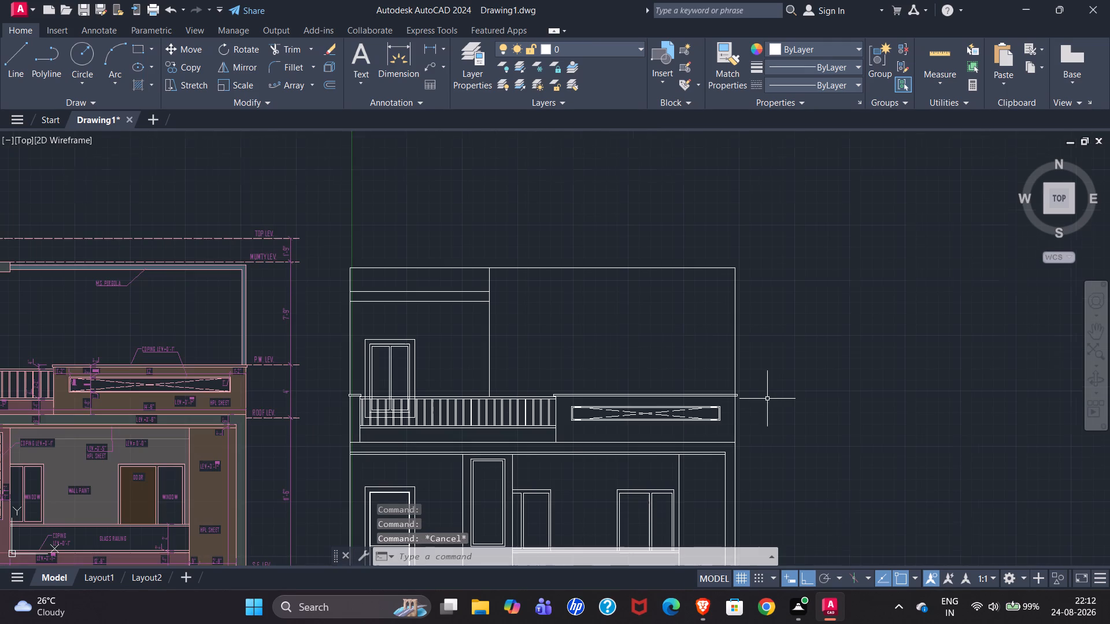
pyautogui.scroll(3, 241, 370)
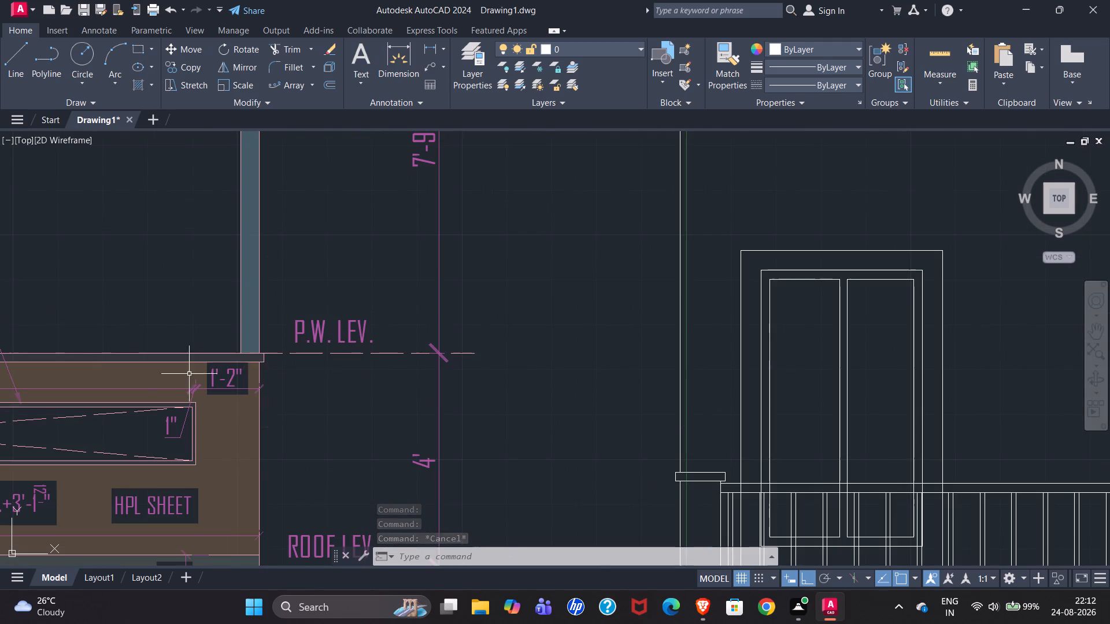
pyautogui.scroll(-2, 79, 377)
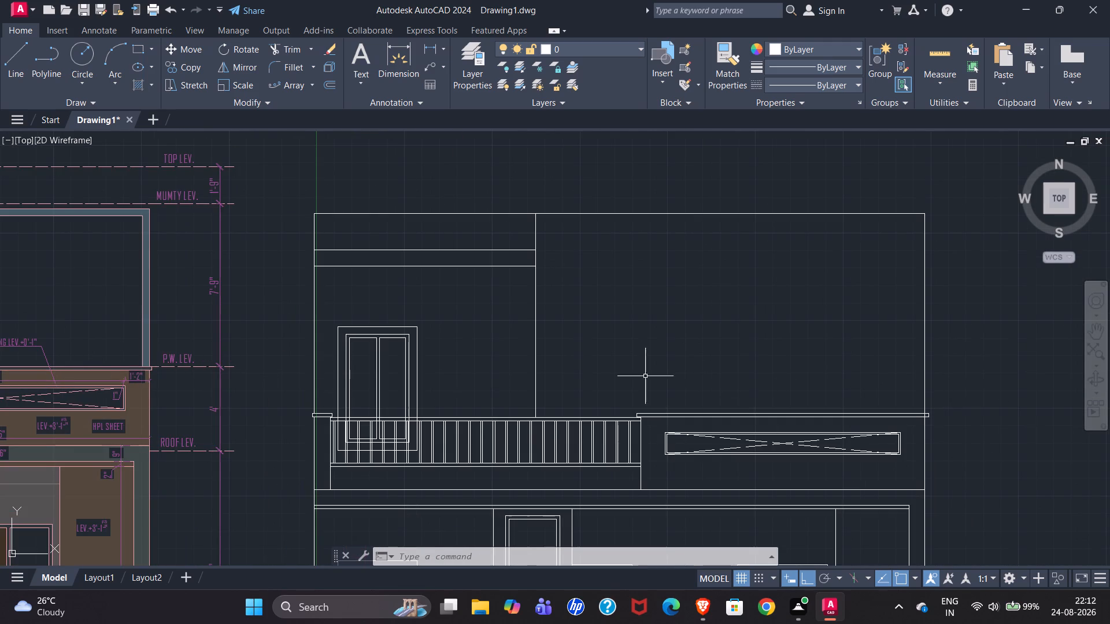
pyautogui.scroll(-1, 129, 283)
pyautogui.scroll(-1, 297, 284)
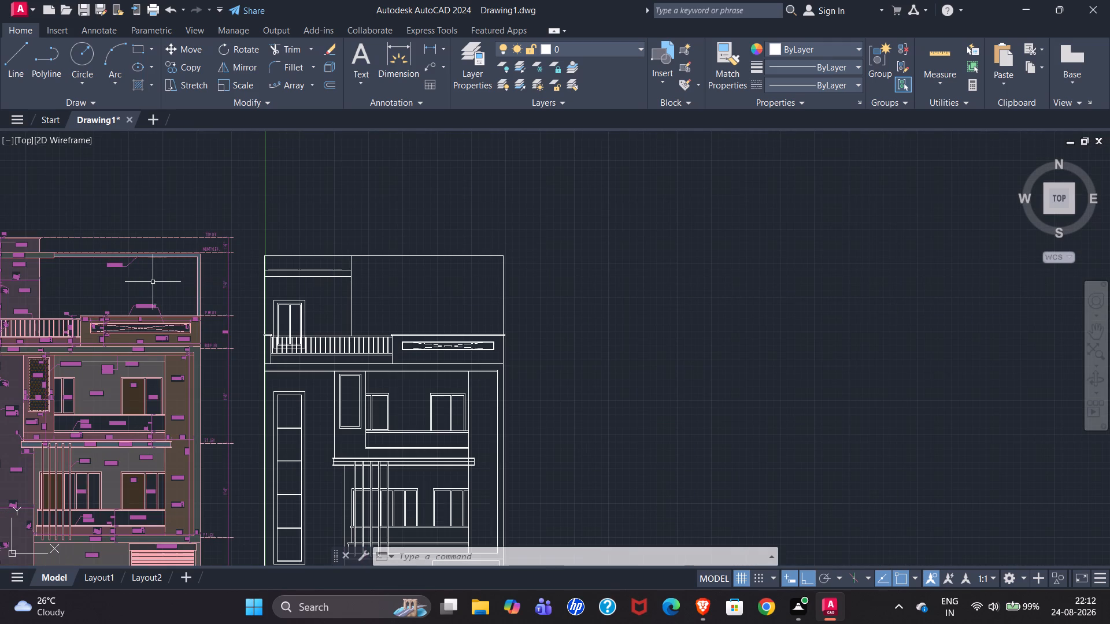
pyautogui.scroll(1, 87, 287)
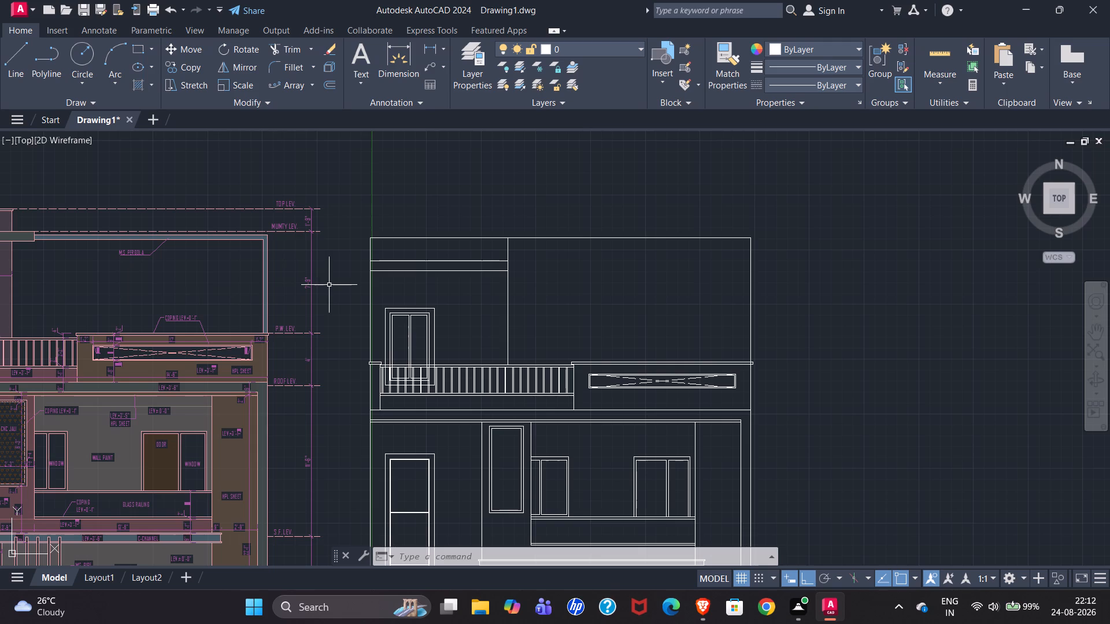
pyautogui.scroll(-1, 446, 291)
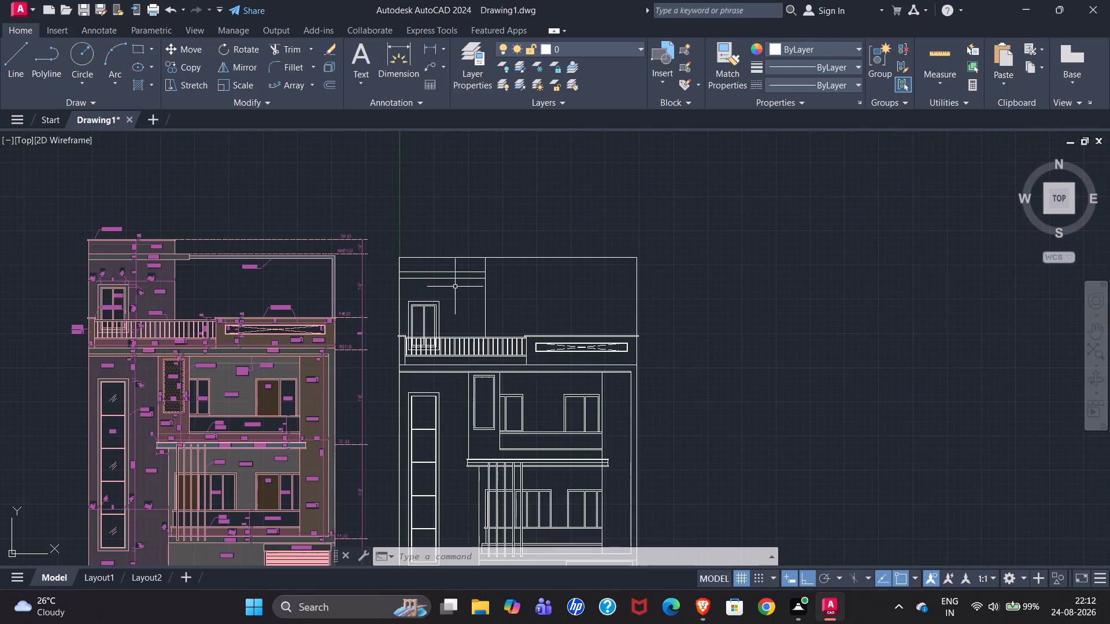
# Draw an 18'-6" horizontal pergola line from the midpoint between the two upper-left band lines' right ends, perpendicular to the elevation's right edge.
pyautogui.click(17, 71)
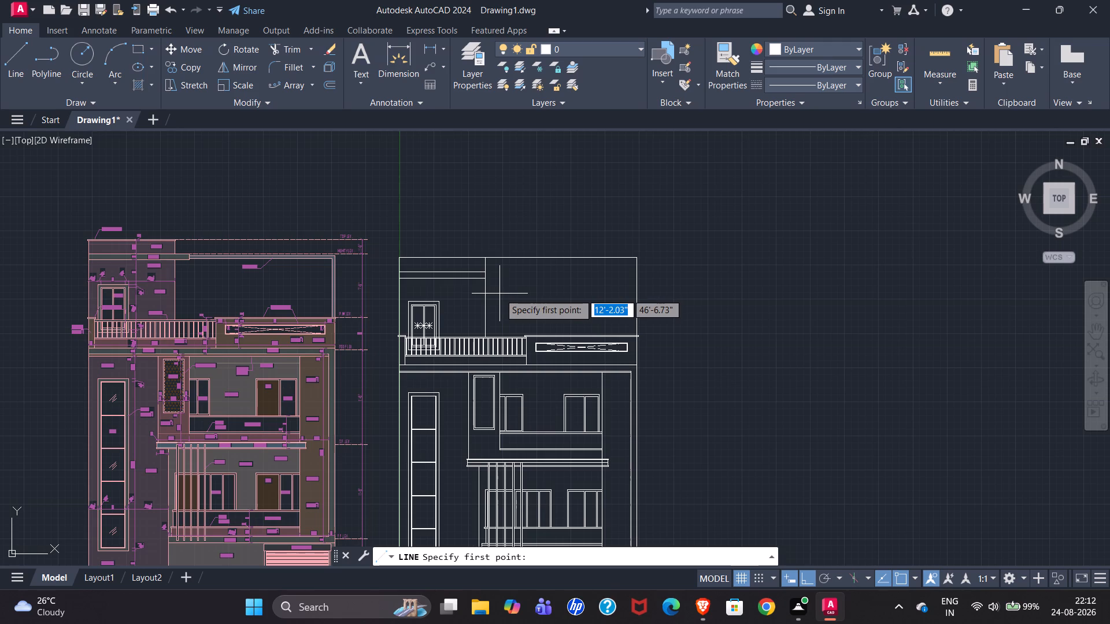
pyautogui.scroll(3, 184, 251)
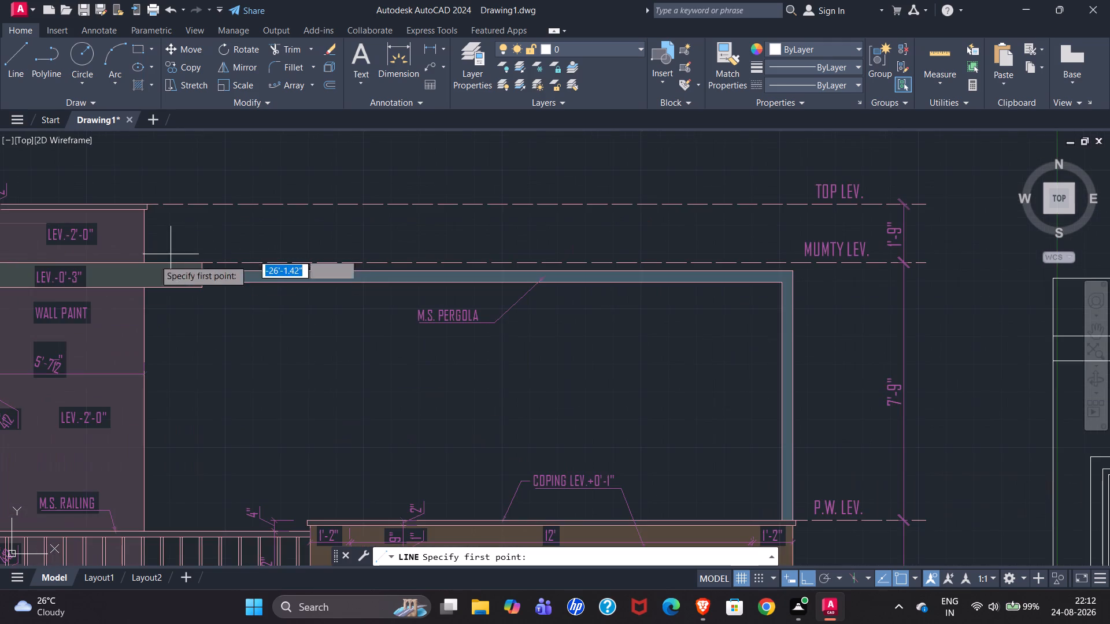
pyautogui.scroll(-2, 55, 292)
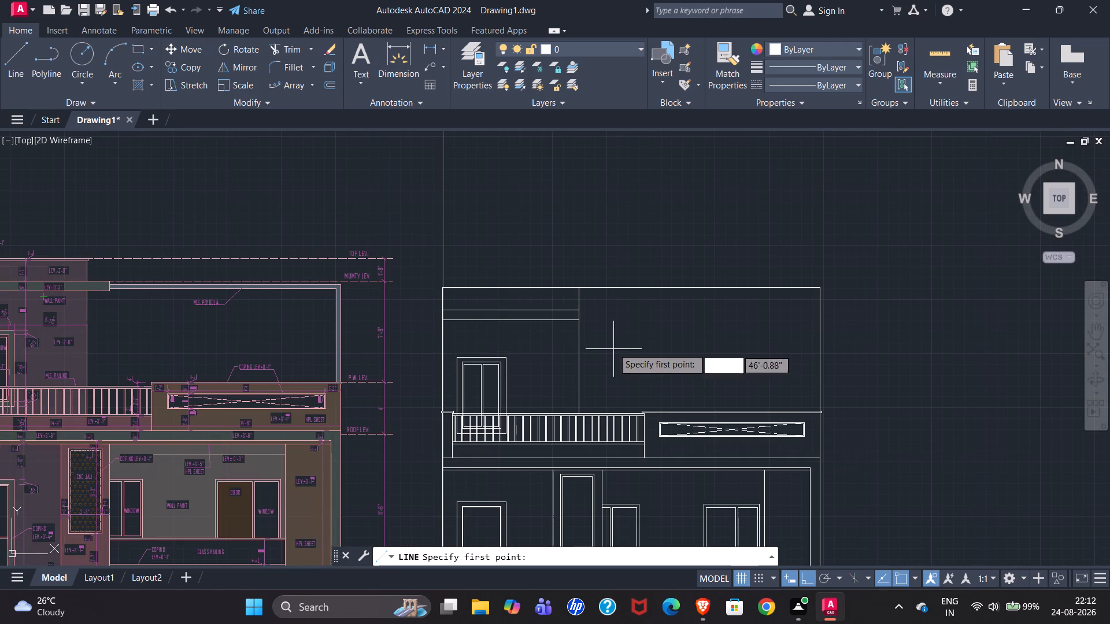
pyautogui.scroll(2, 600, 319)
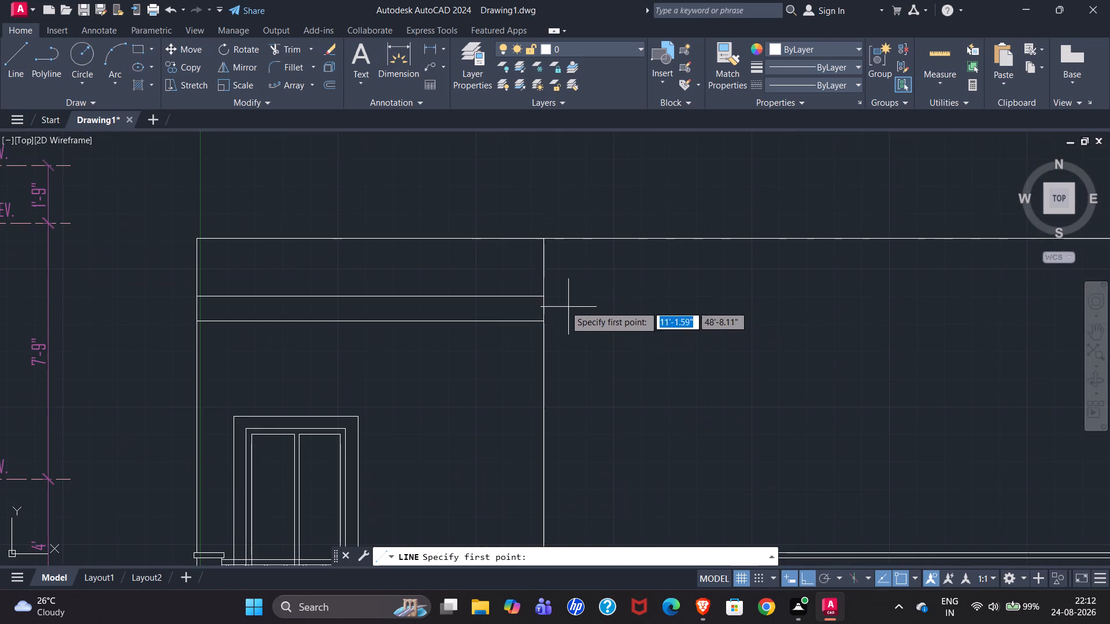
pyautogui.scroll(4, 543, 307)
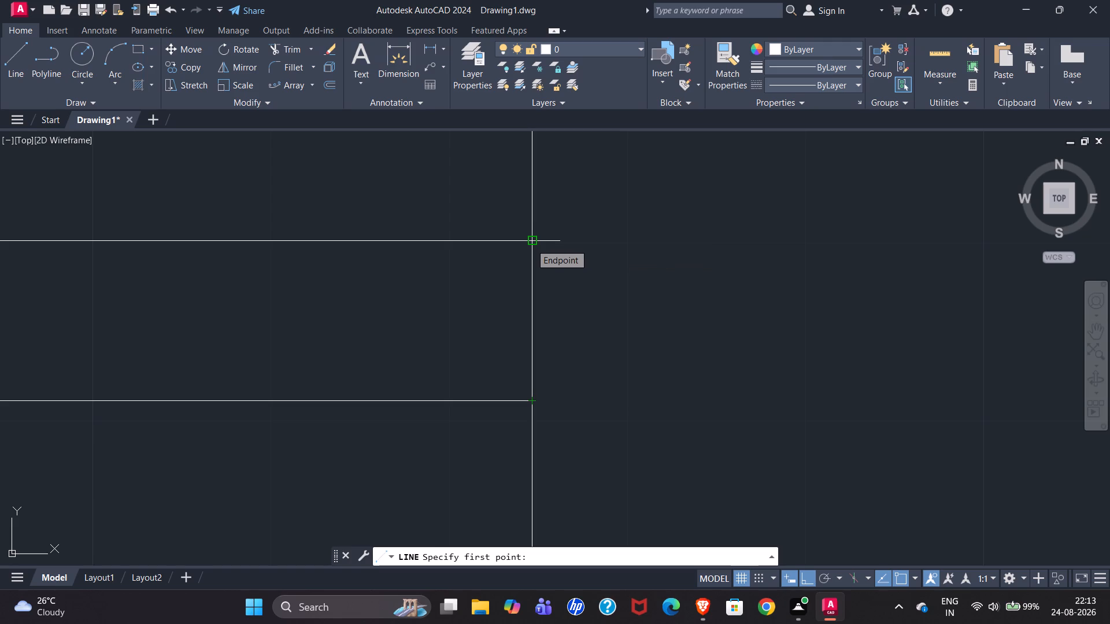
pyautogui.press('m')
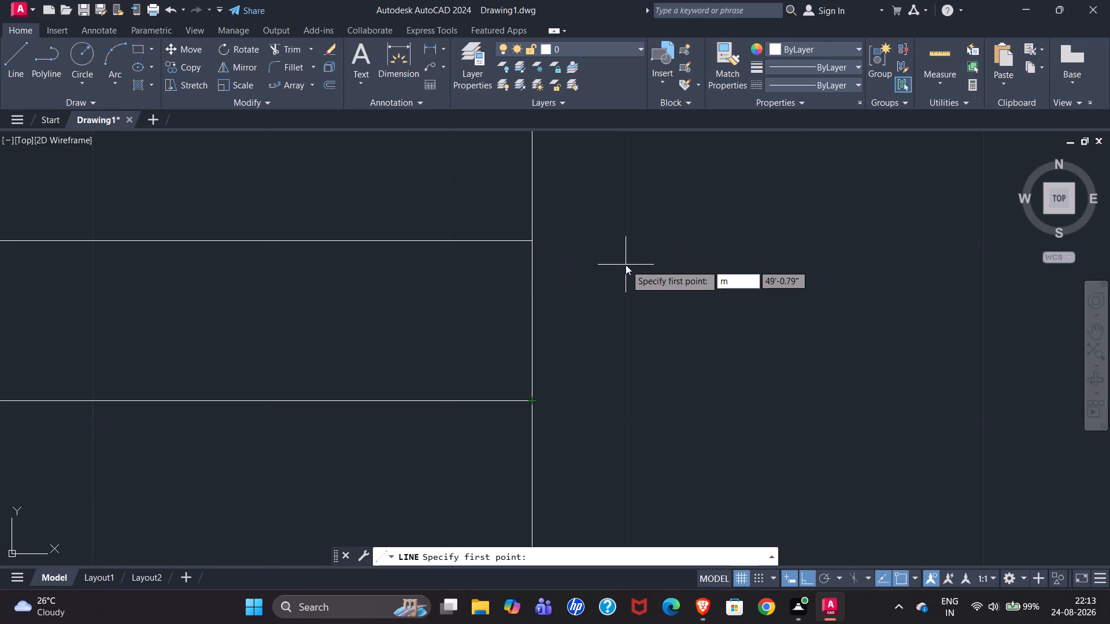
pyautogui.write('2p')
pyautogui.press('Return')
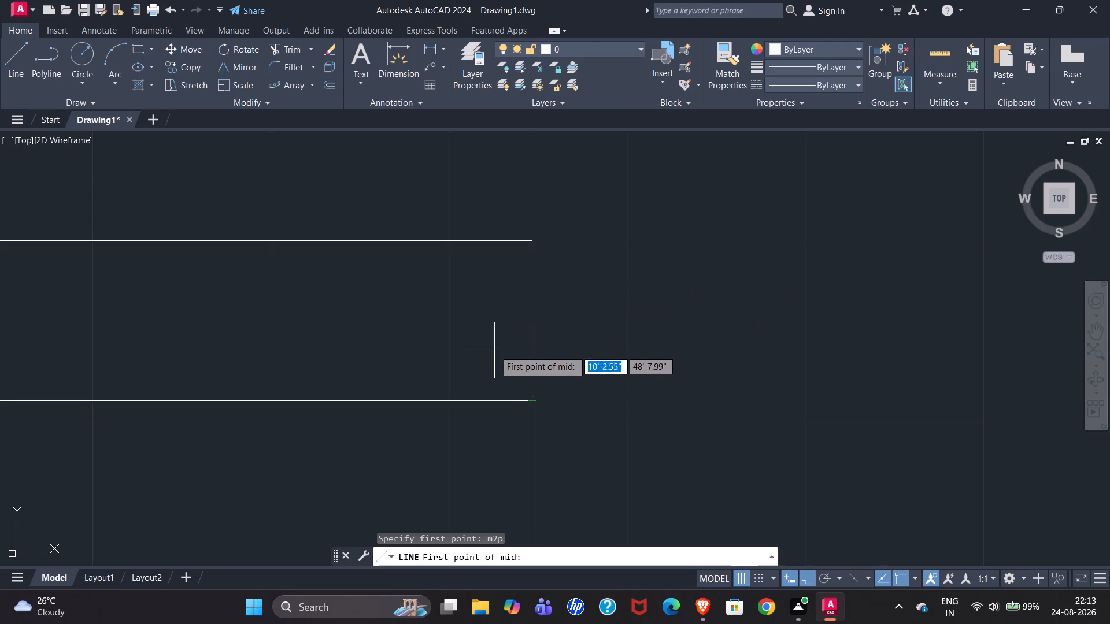
pyautogui.click(534, 400)
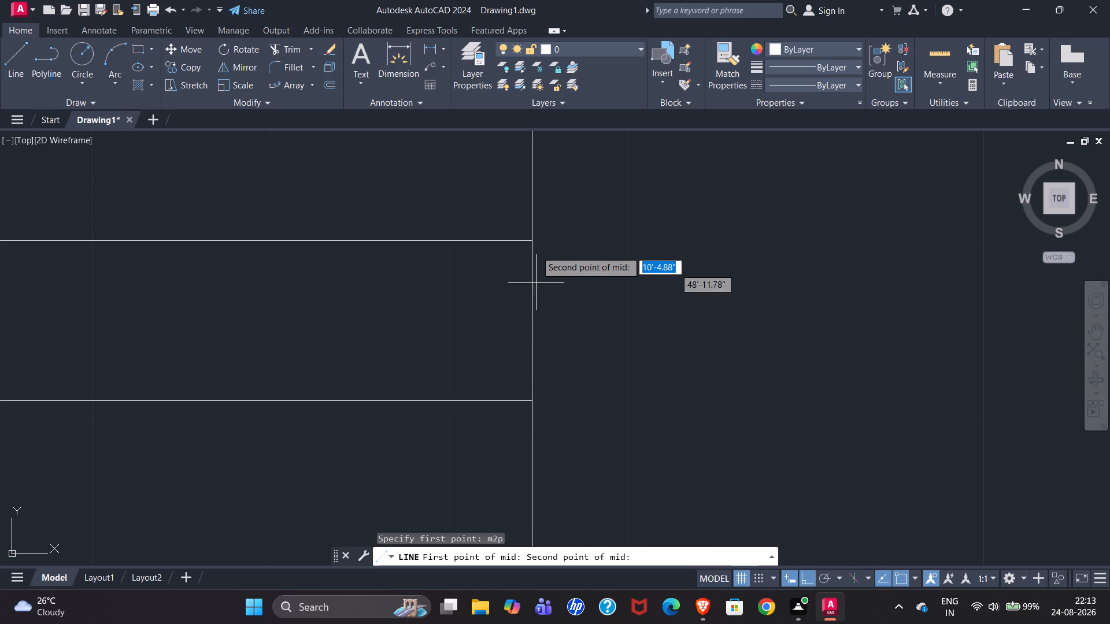
pyautogui.click(532, 239)
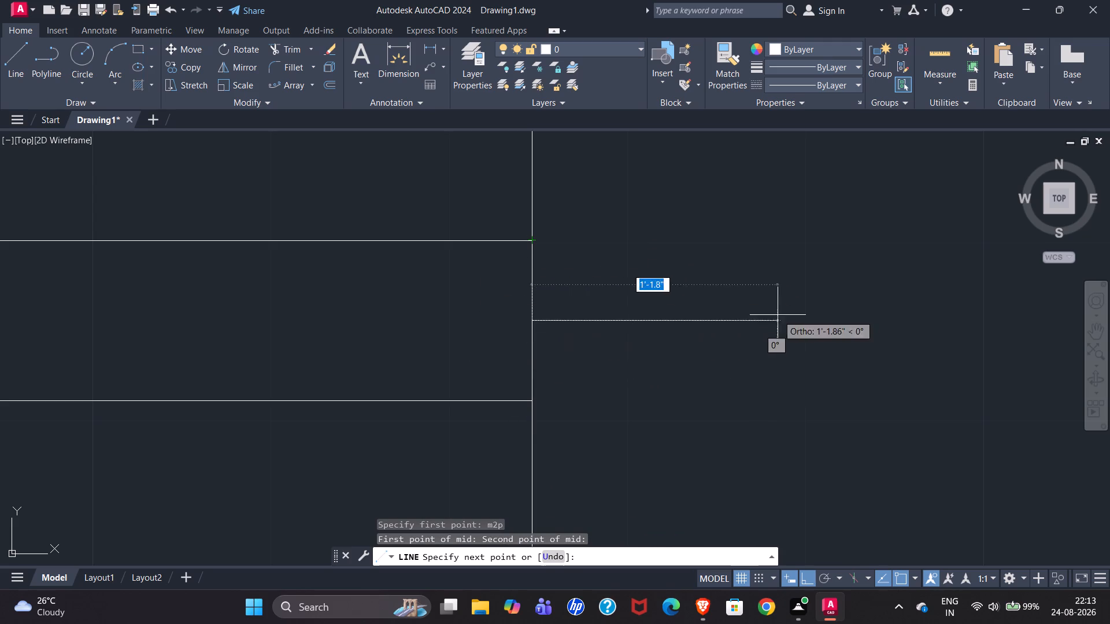
pyautogui.scroll(-3, 302, 319)
pyautogui.scroll(-1, 518, 317)
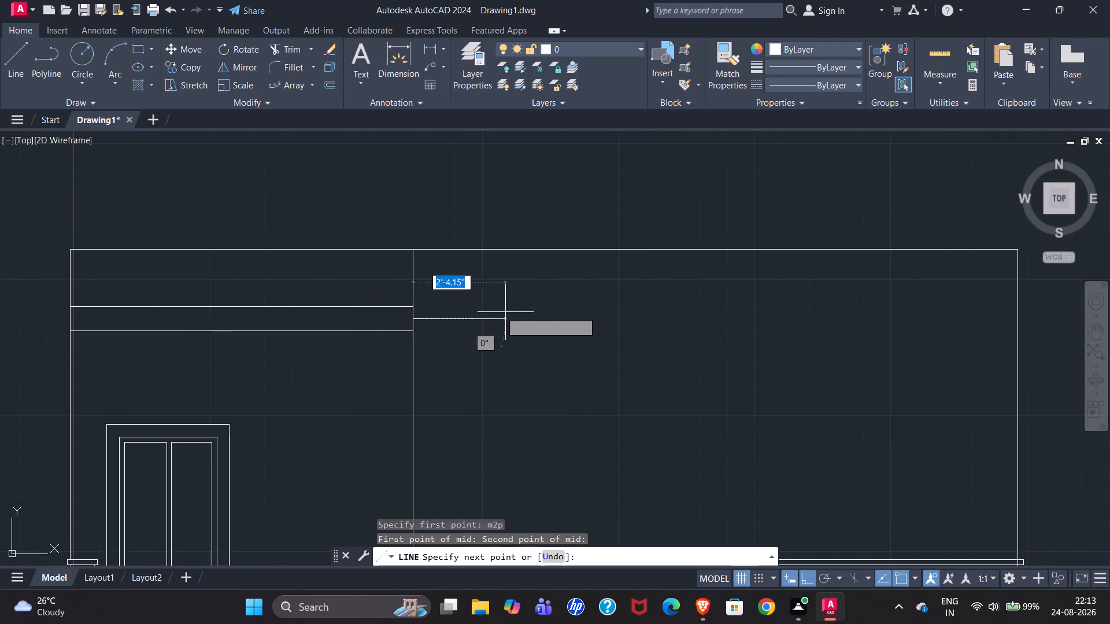
pyautogui.scroll(-1, 375, 315)
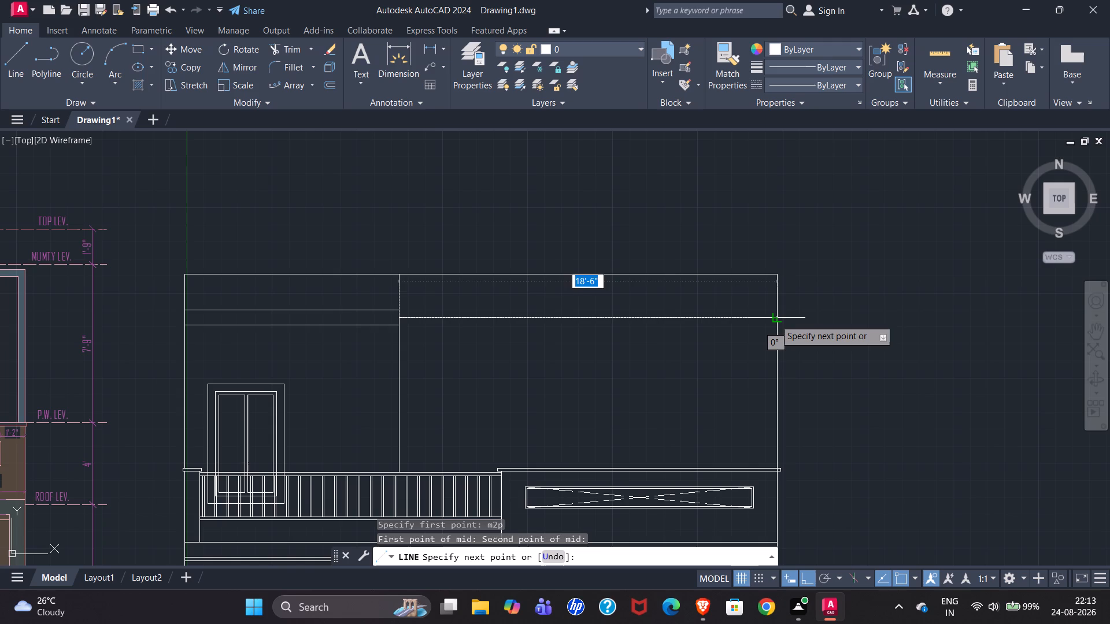
pyautogui.scroll(-1, 775, 320)
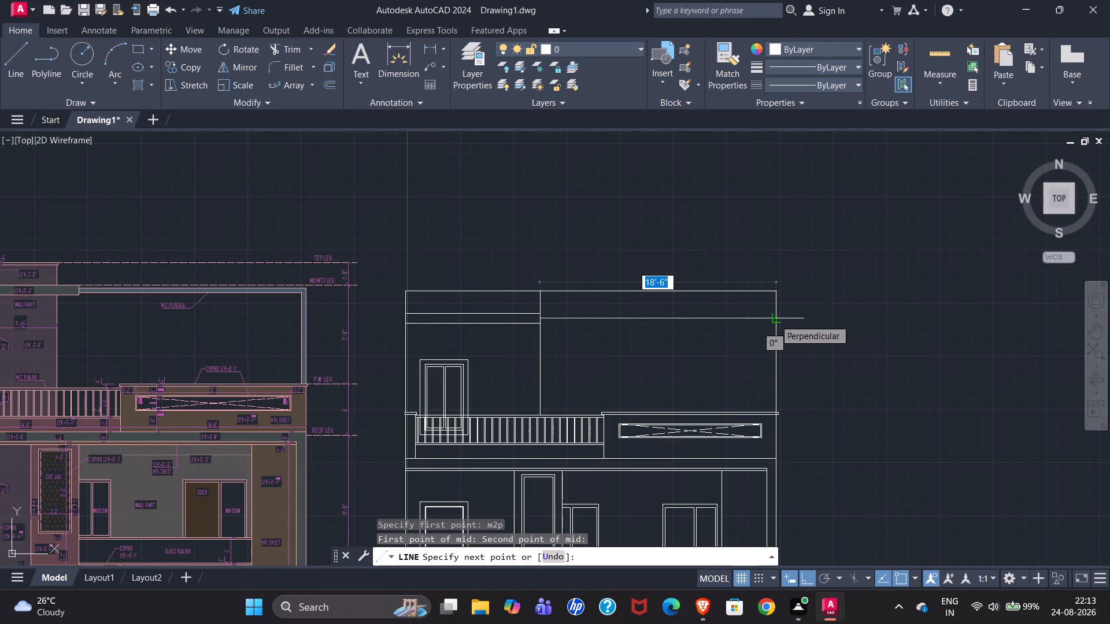
pyautogui.click(775, 320)
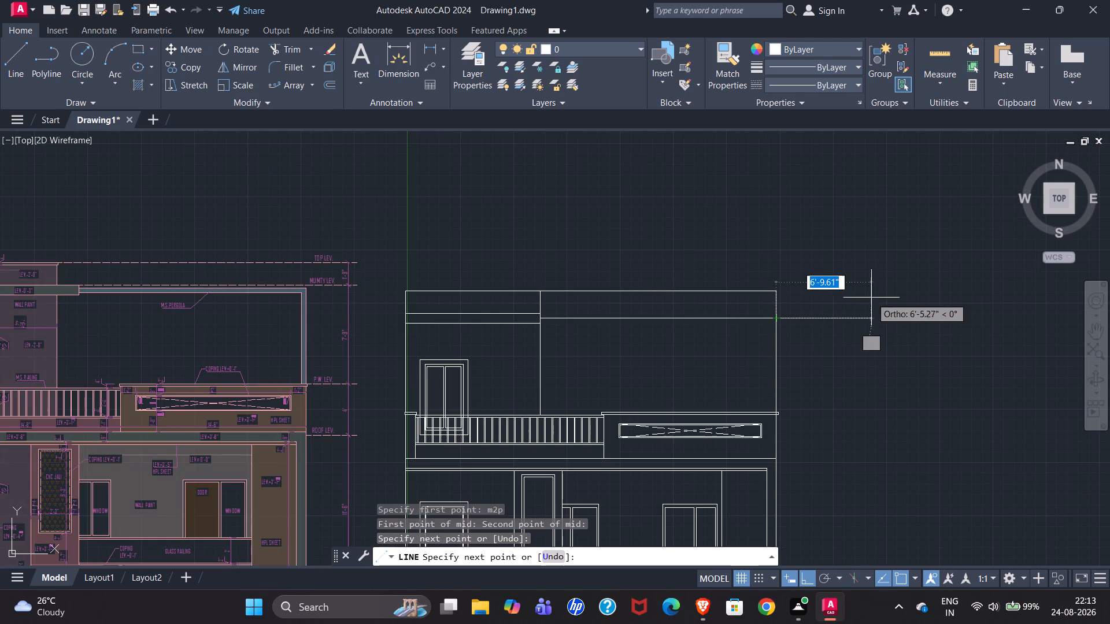
pyautogui.press('Escape')
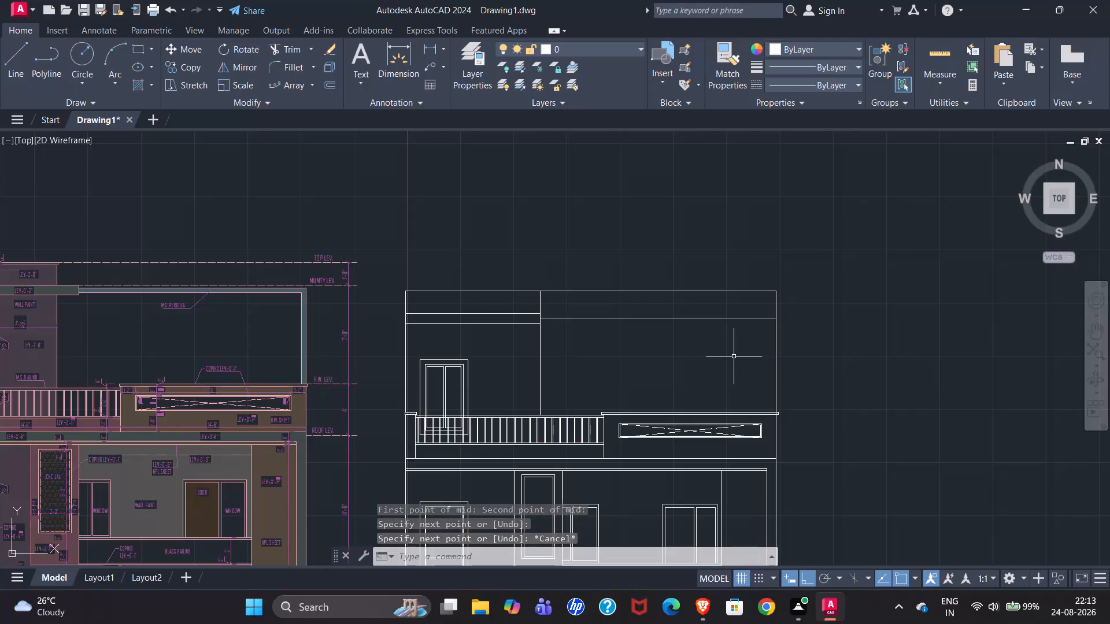
# Offset the horizontal pergola centre line by 2" both above and below.
pyautogui.scroll(3, 772, 338)
pyautogui.scroll(-1, 853, 284)
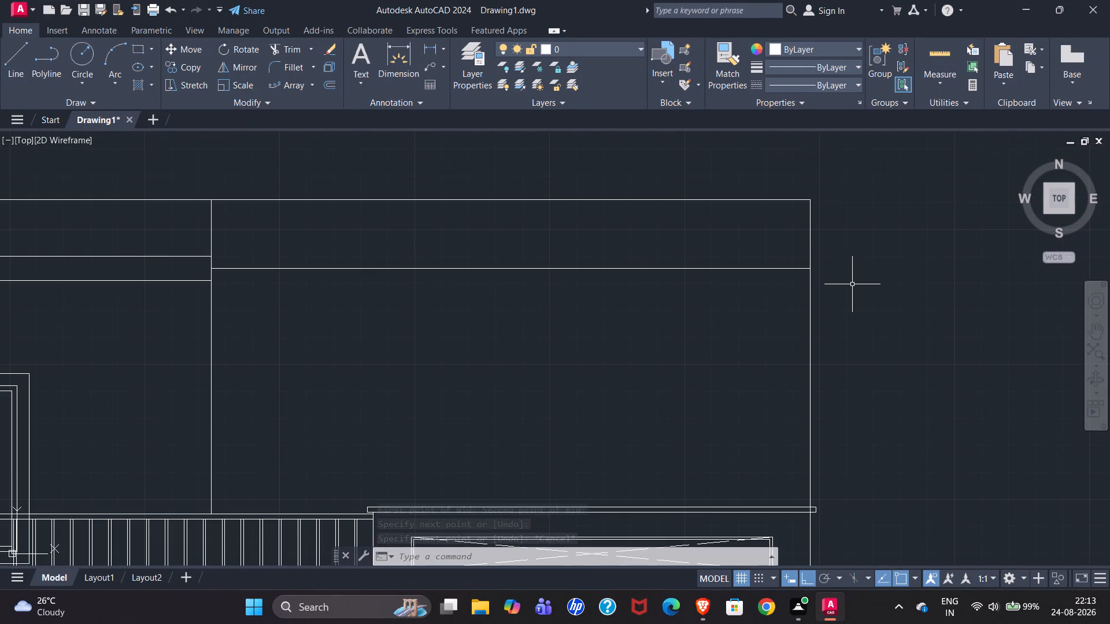
pyautogui.click(557, 269)
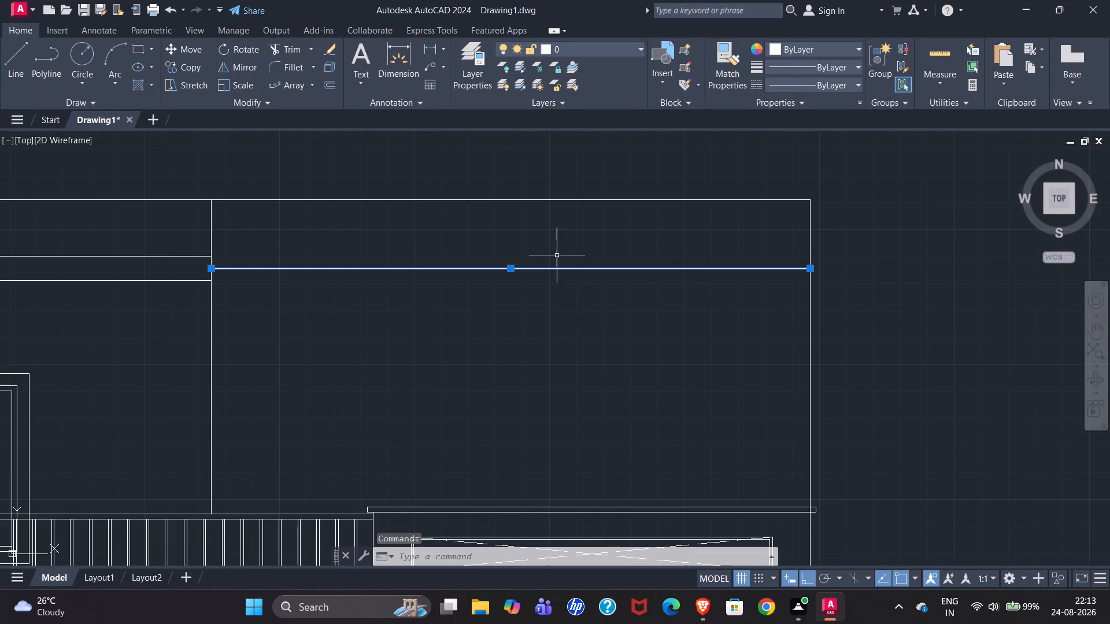
pyautogui.press('o')
pyautogui.press('Return')
pyautogui.scroll(1, 471, 247)
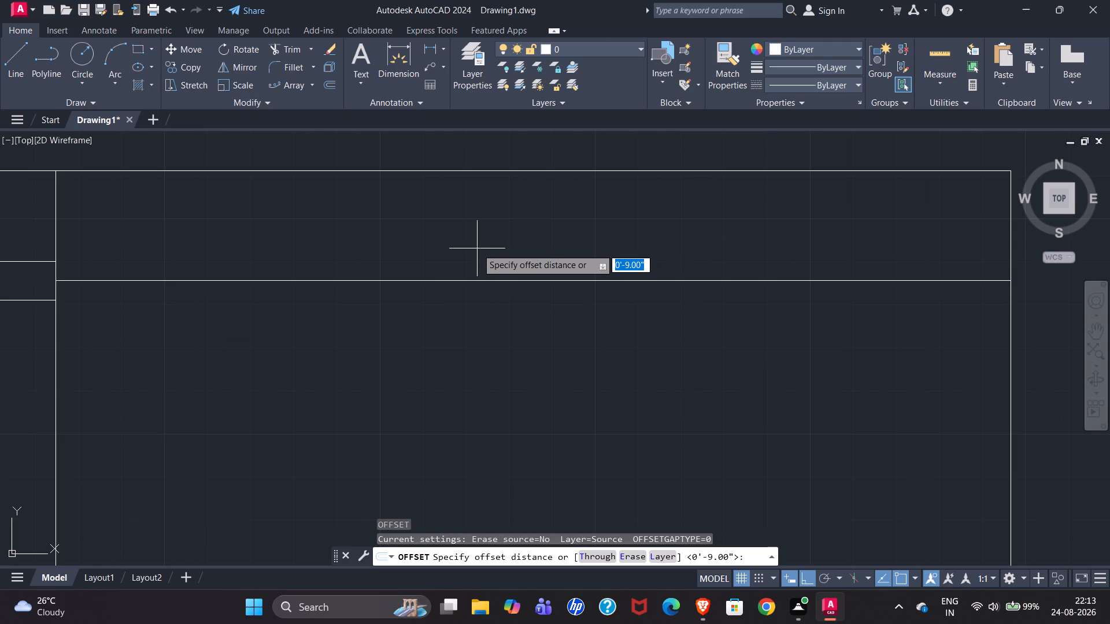
pyautogui.press('2')
pyautogui.hotkey('shift', '"')
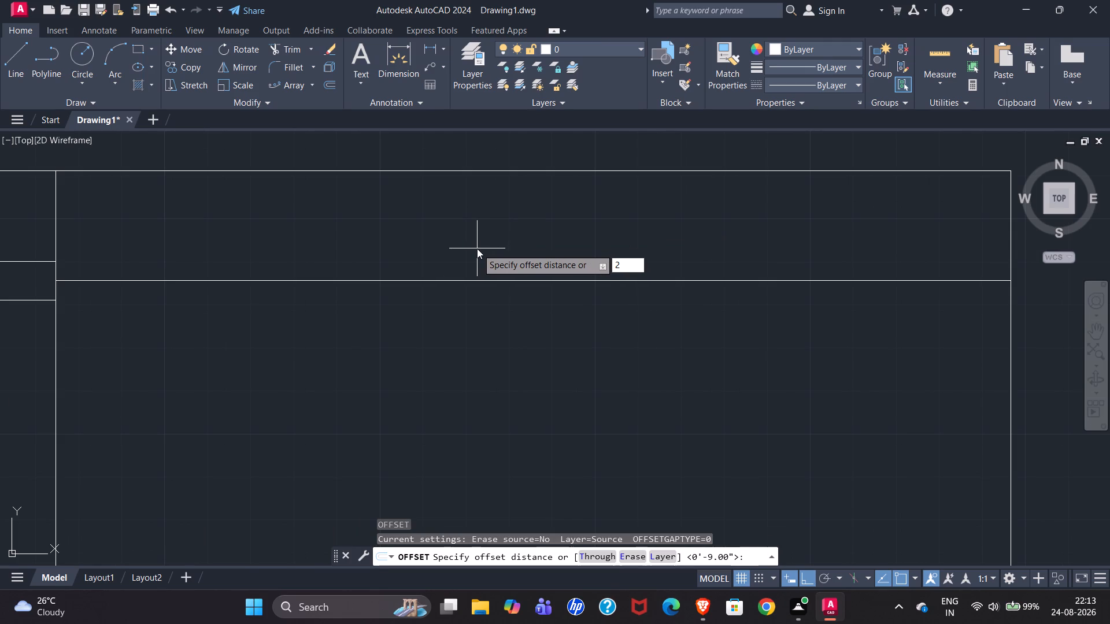
pyautogui.press('Return')
pyautogui.click(477, 239)
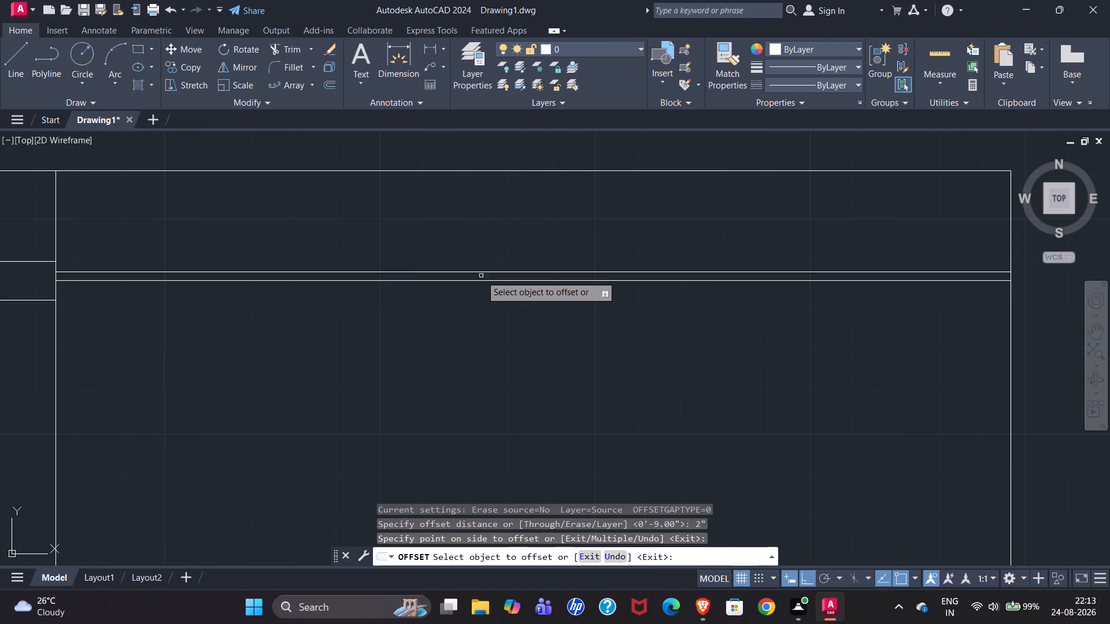
pyautogui.click(483, 281)
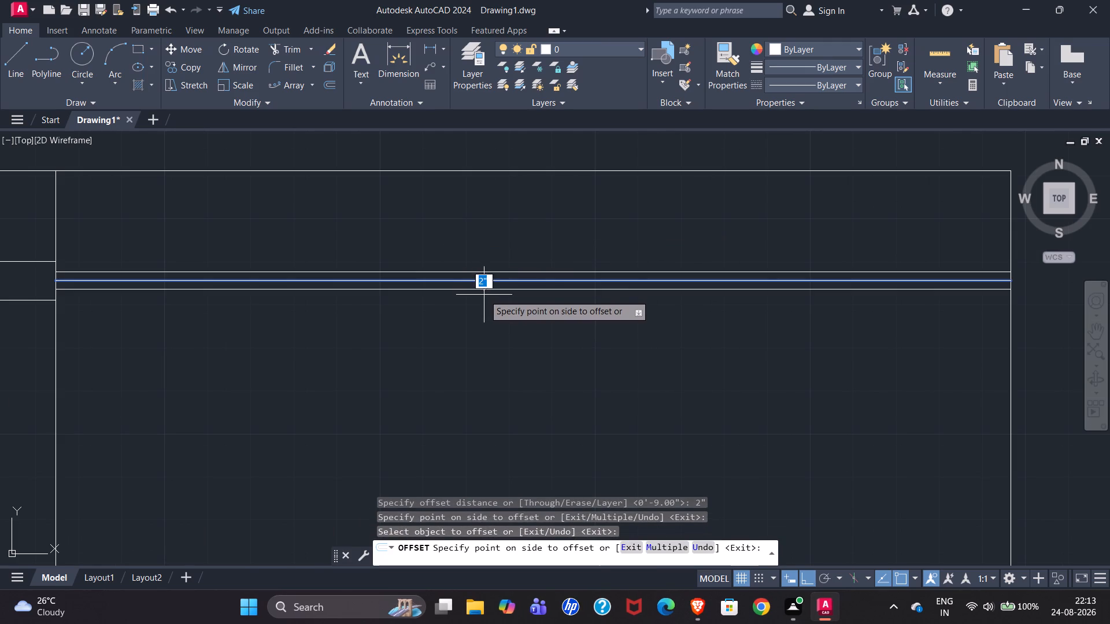
pyautogui.click(484, 295)
pyautogui.scroll(-1, 489, 322)
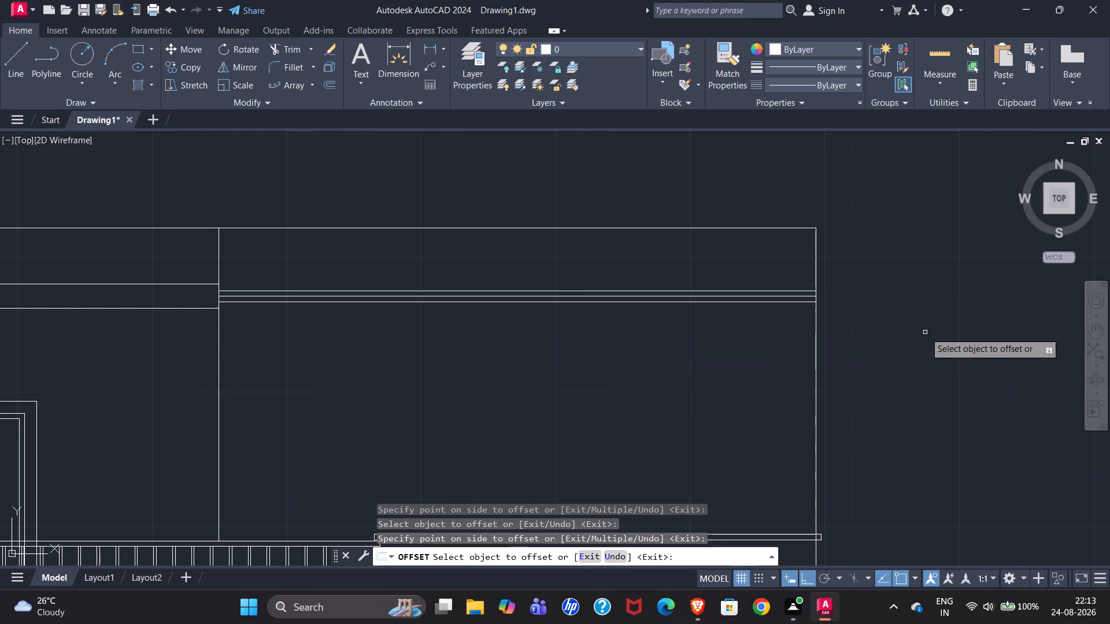
pyautogui.scroll(-2, 924, 332)
pyautogui.scroll(2, 405, 296)
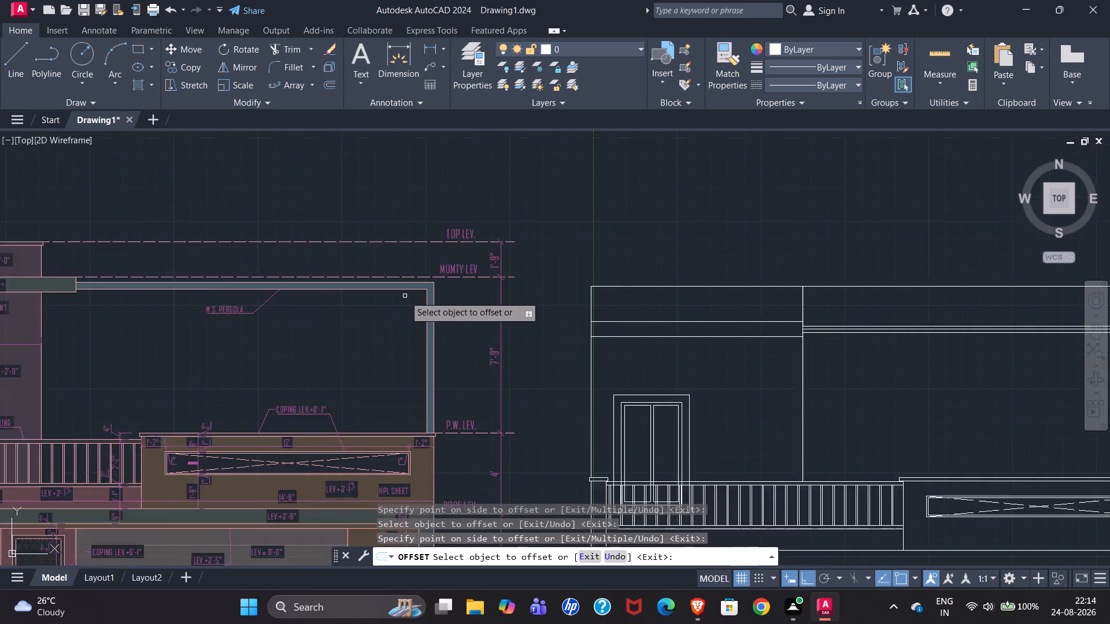
pyautogui.scroll(-2, 339, 276)
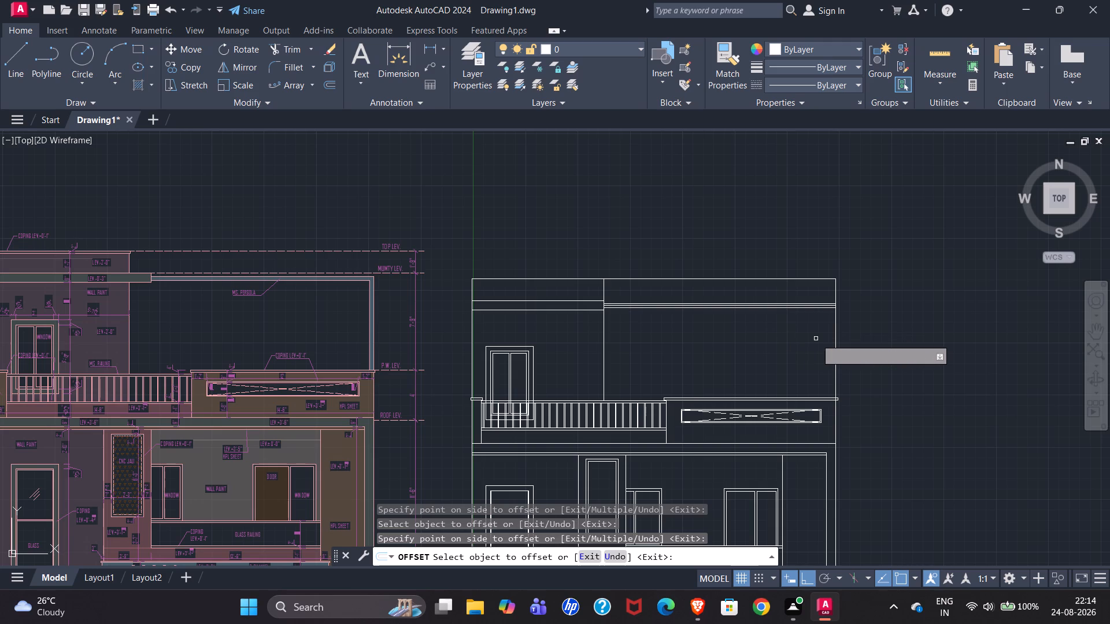
pyautogui.scroll(2, 851, 319)
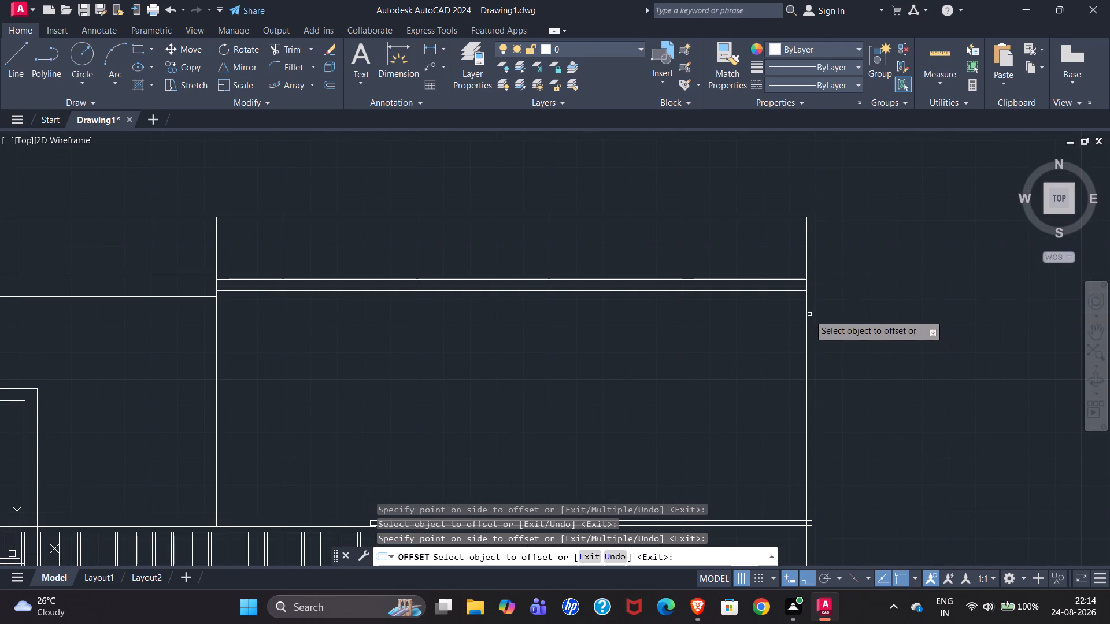
pyautogui.scroll(-2, 844, 296)
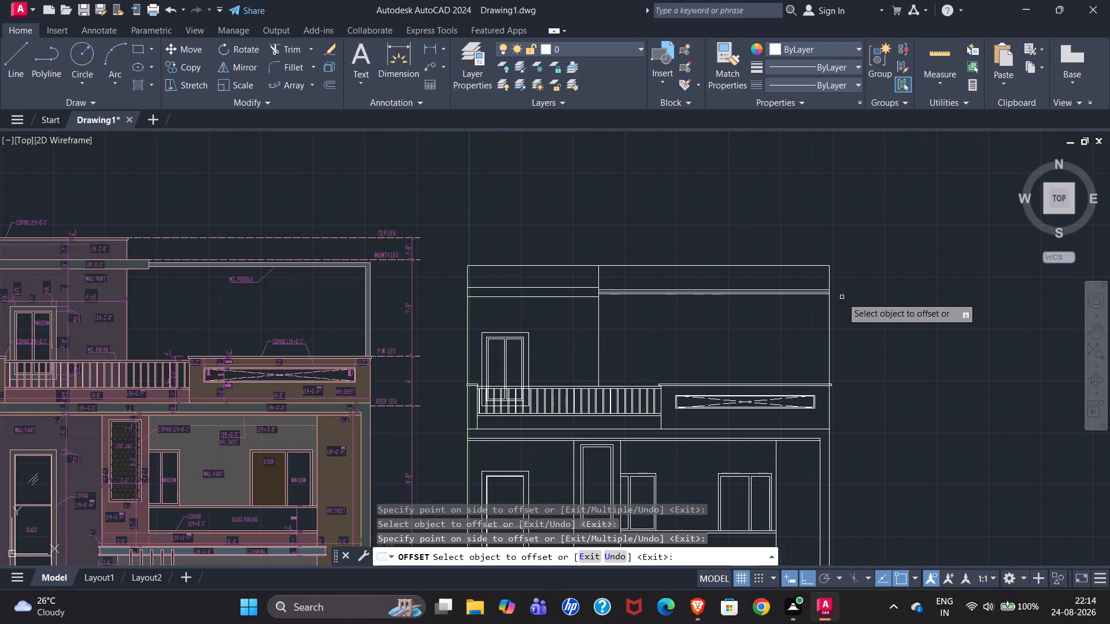
pyautogui.press('Escape')
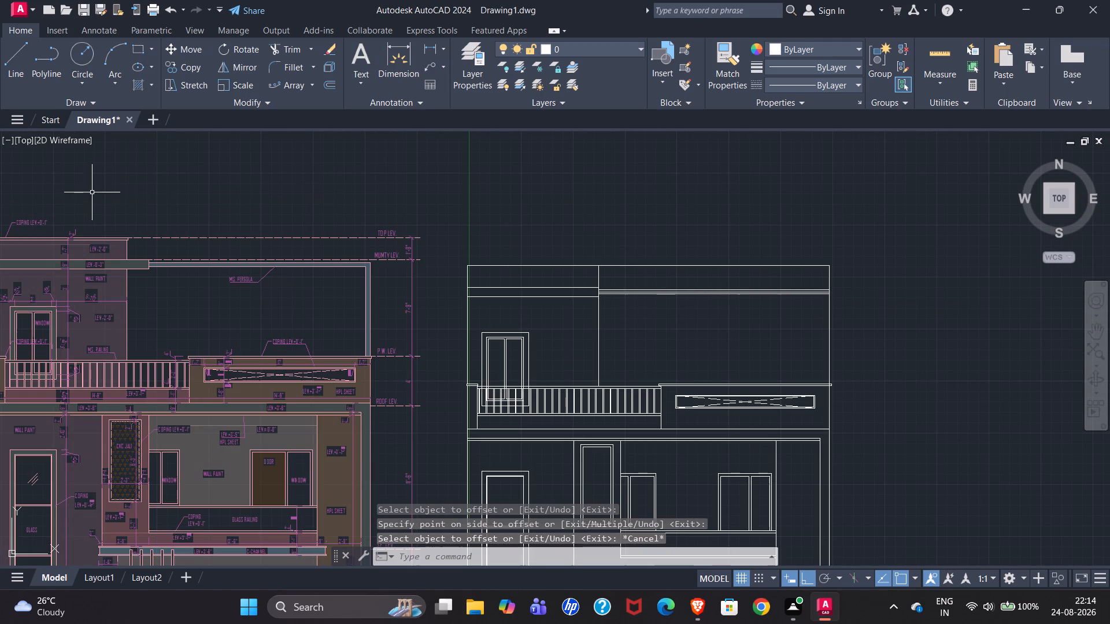
# Draw a vertical post line about 7'-2.5" long from the pergola's lower line at the elevation's right edge down to the parapet coping.
pyautogui.click(7, 61)
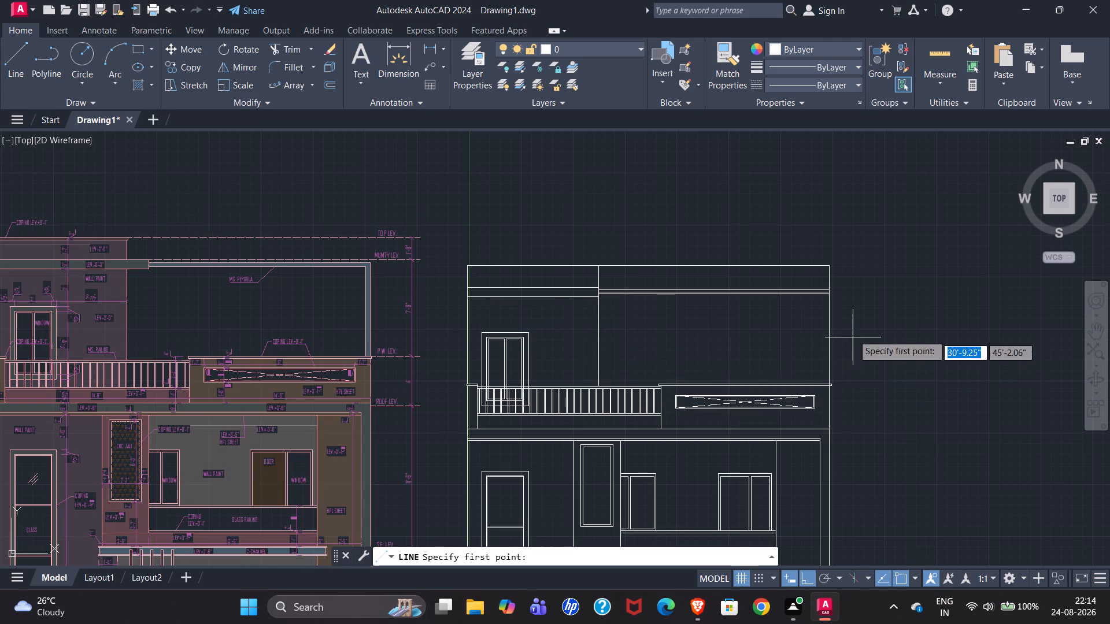
pyautogui.scroll(2, 850, 328)
pyautogui.click(794, 245)
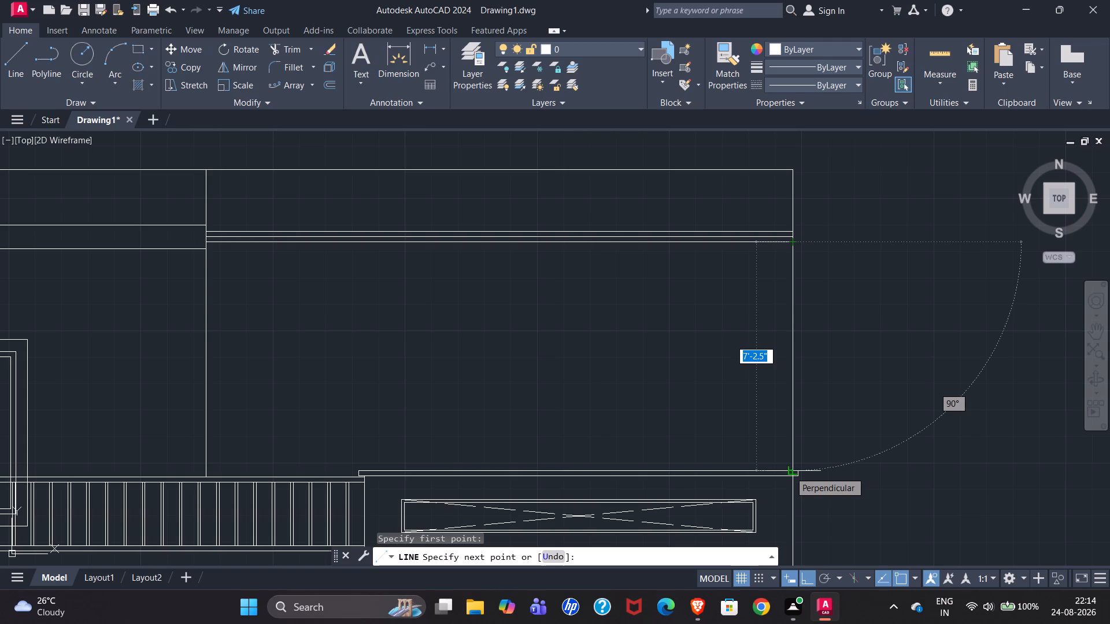
pyautogui.scroll(3, 788, 475)
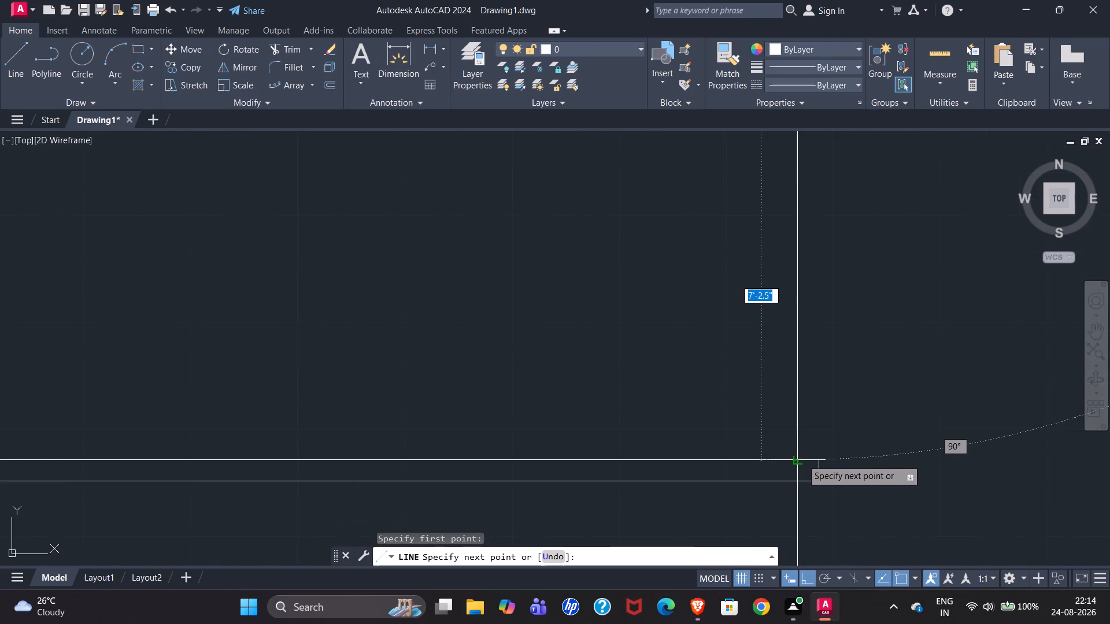
pyautogui.click(798, 458)
pyautogui.press('Escape')
pyautogui.scroll(-3, 641, 402)
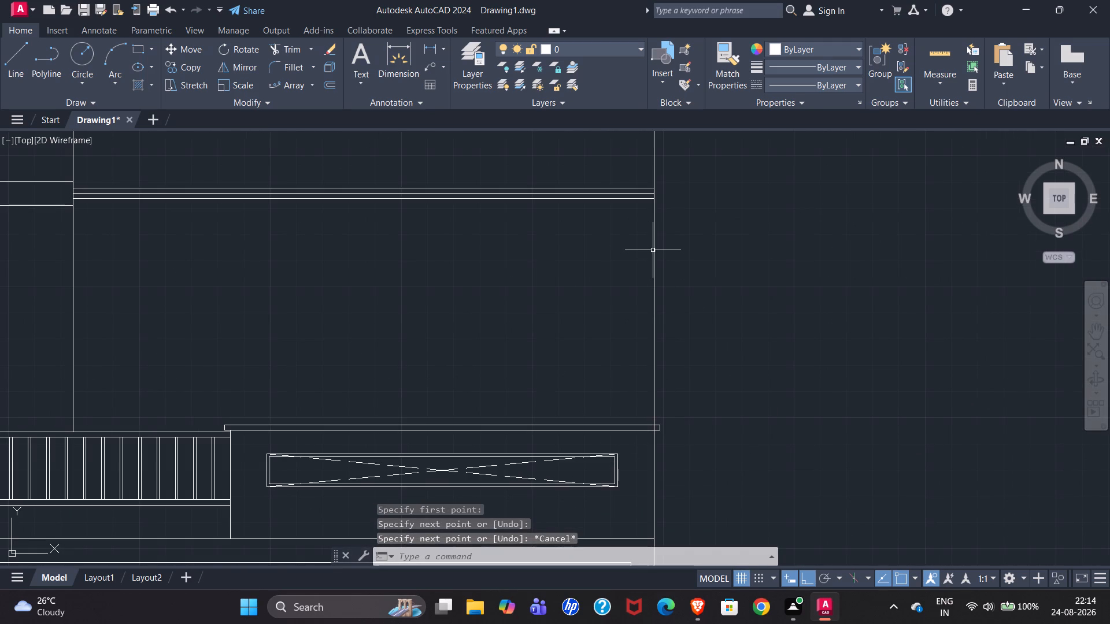
# Offset the vertical pergola post line 4" inward, towards the elevation's left side.
pyautogui.click(653, 250)
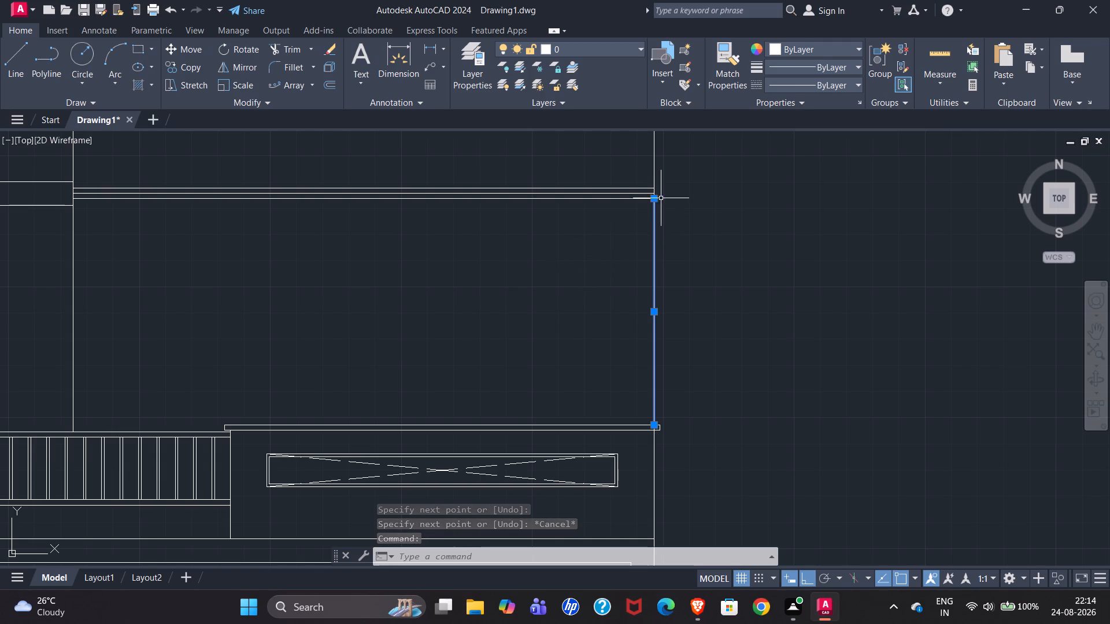
pyautogui.scroll(3, 656, 190)
pyautogui.scroll(-1, 662, 191)
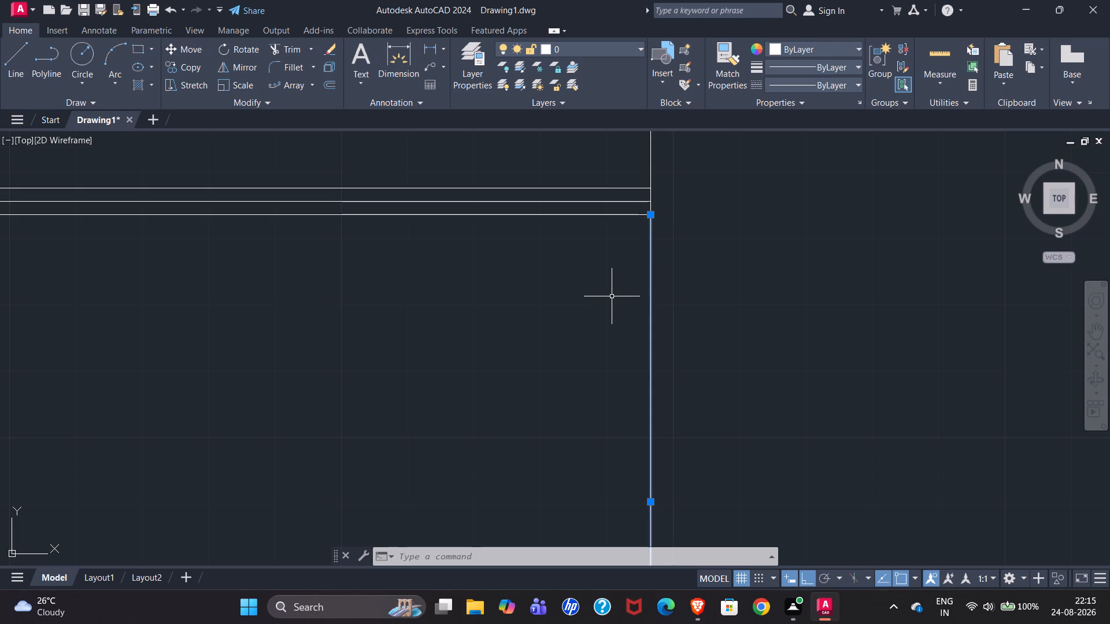
pyautogui.scroll(-3, 690, 278)
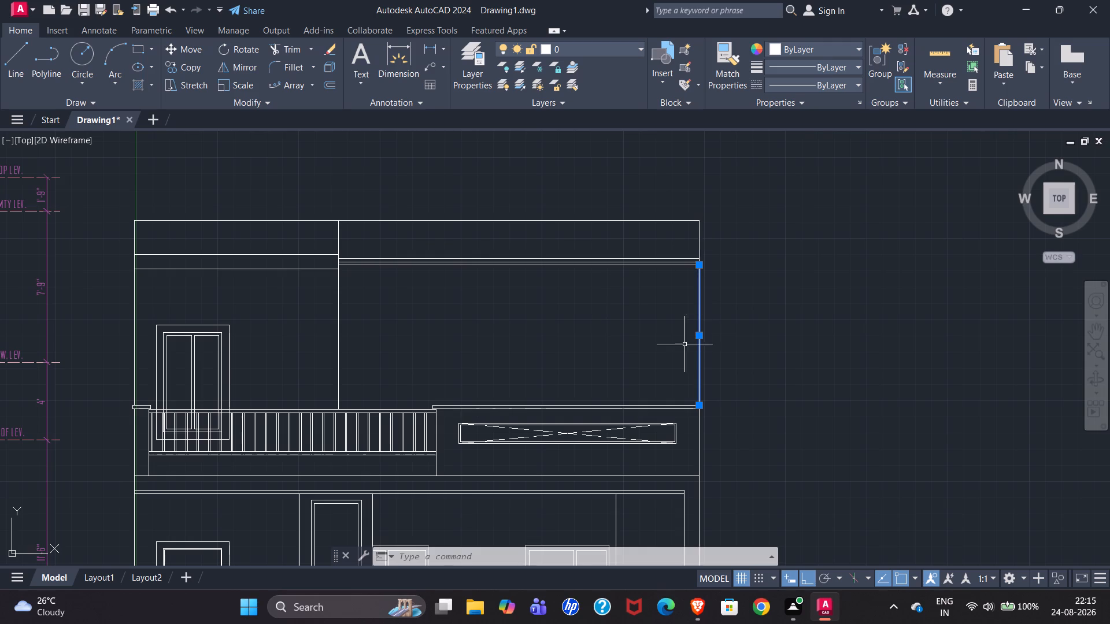
pyautogui.scroll(2, 684, 343)
pyautogui.scroll(-1, 652, 313)
pyautogui.scroll(-1, 738, 304)
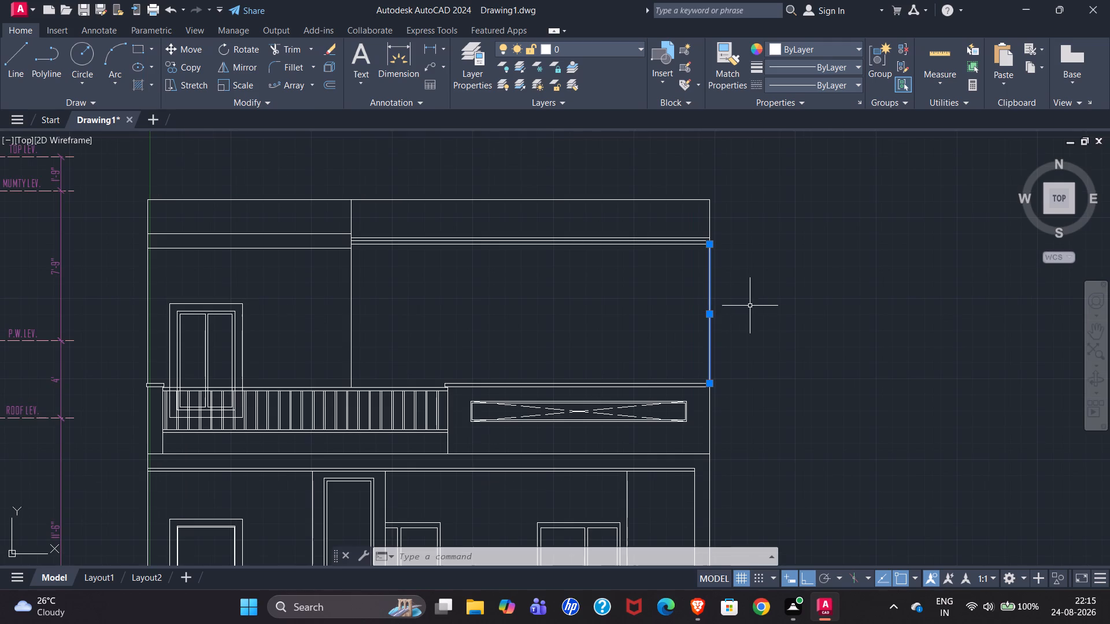
pyautogui.scroll(-1, 809, 304)
pyautogui.scroll(2, 267, 273)
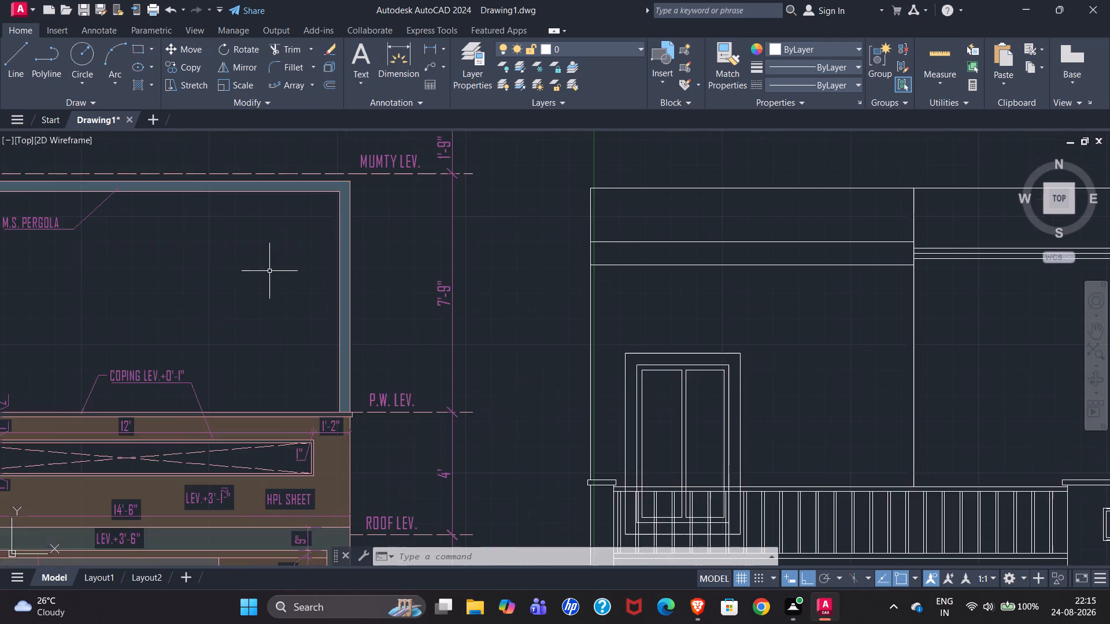
pyautogui.scroll(1, 269, 271)
pyautogui.scroll(-1, 260, 266)
pyautogui.scroll(-1, 125, 300)
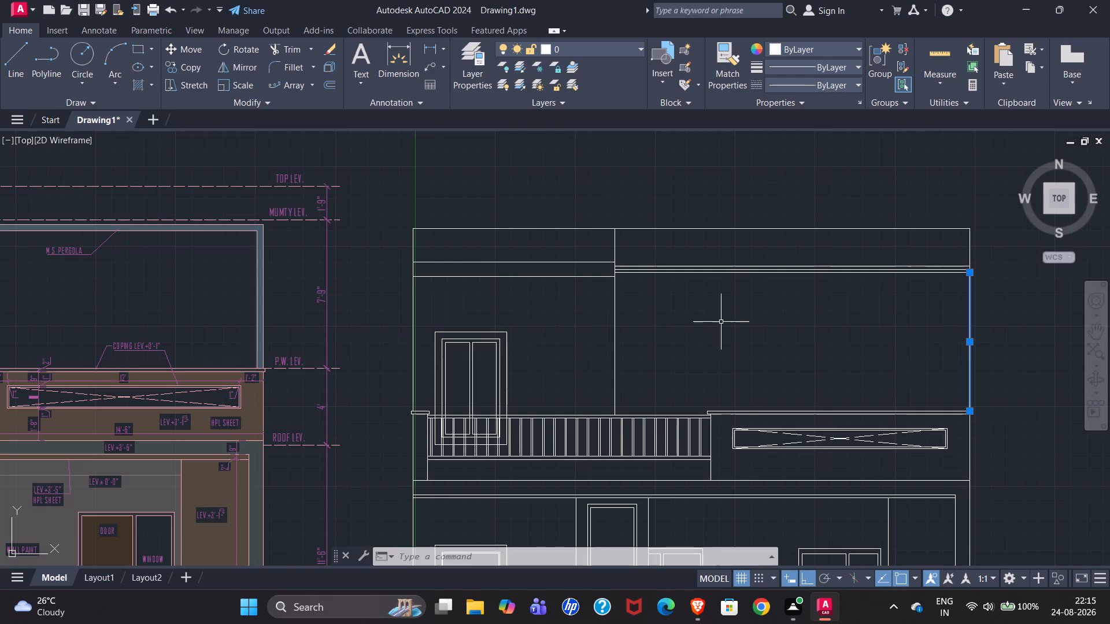
pyautogui.press('o')
pyautogui.press('Return')
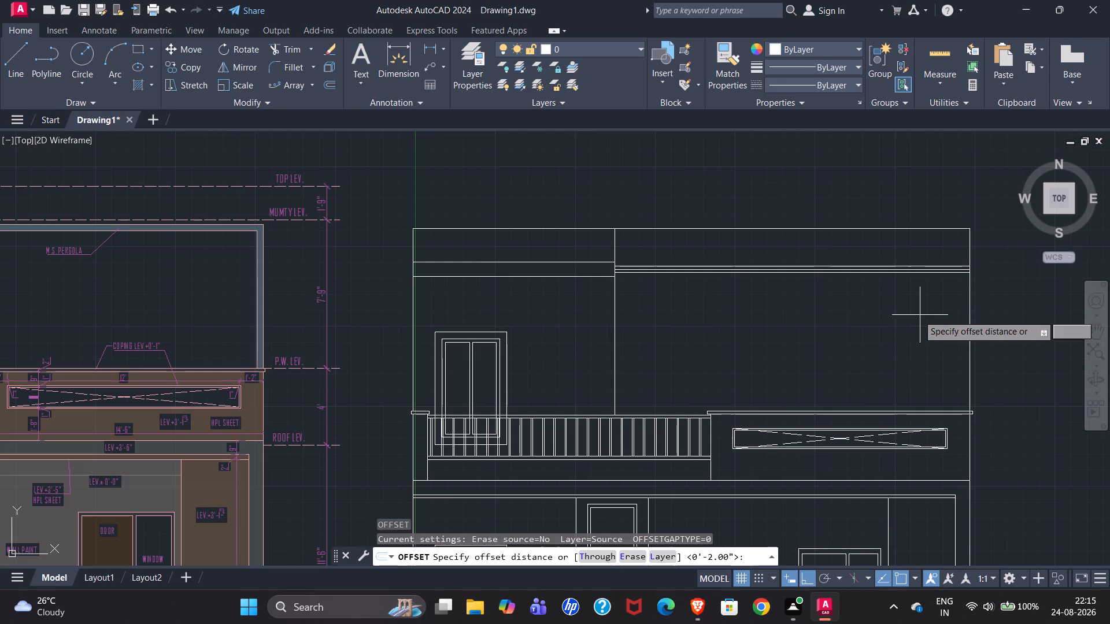
pyautogui.write("4'")
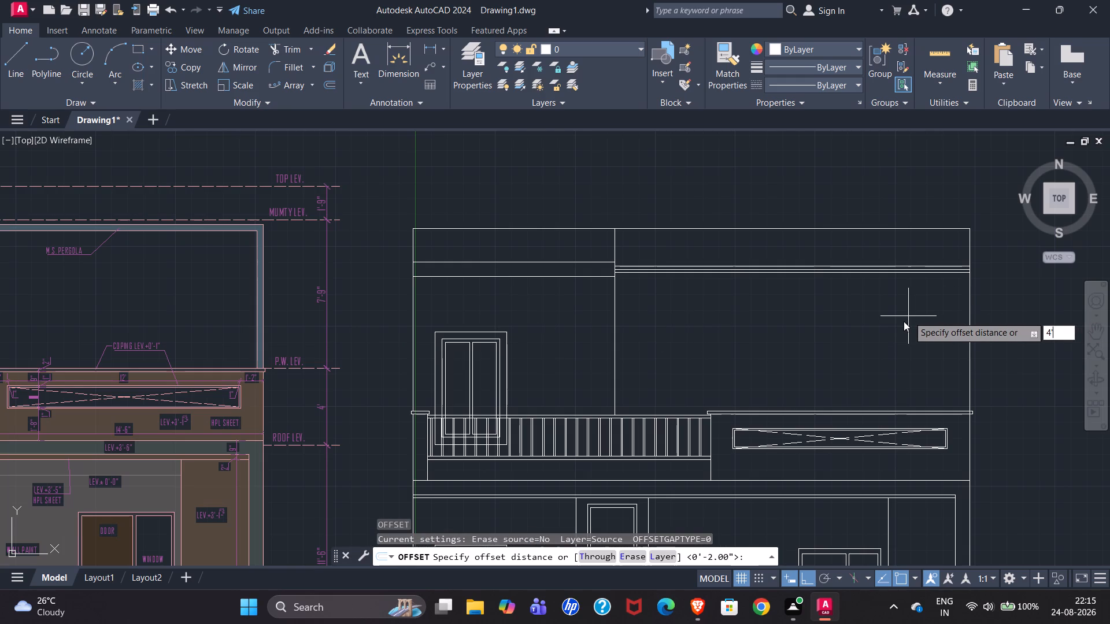
pyautogui.press('BackSpace')
pyautogui.hotkey('shift', '"')
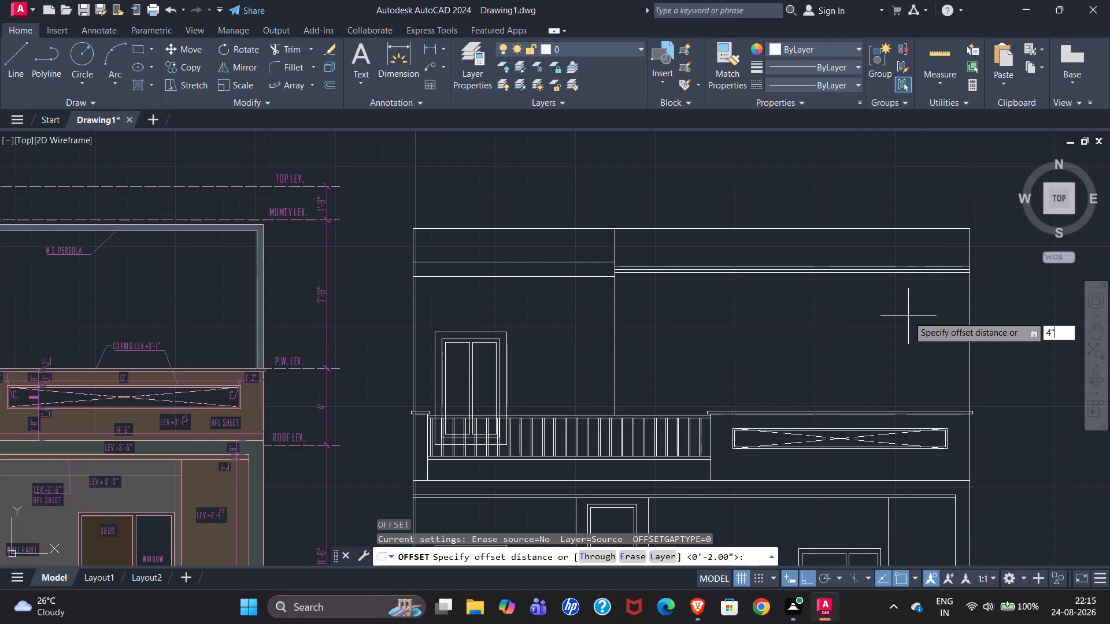
pyautogui.press('Return')
pyautogui.click(899, 317)
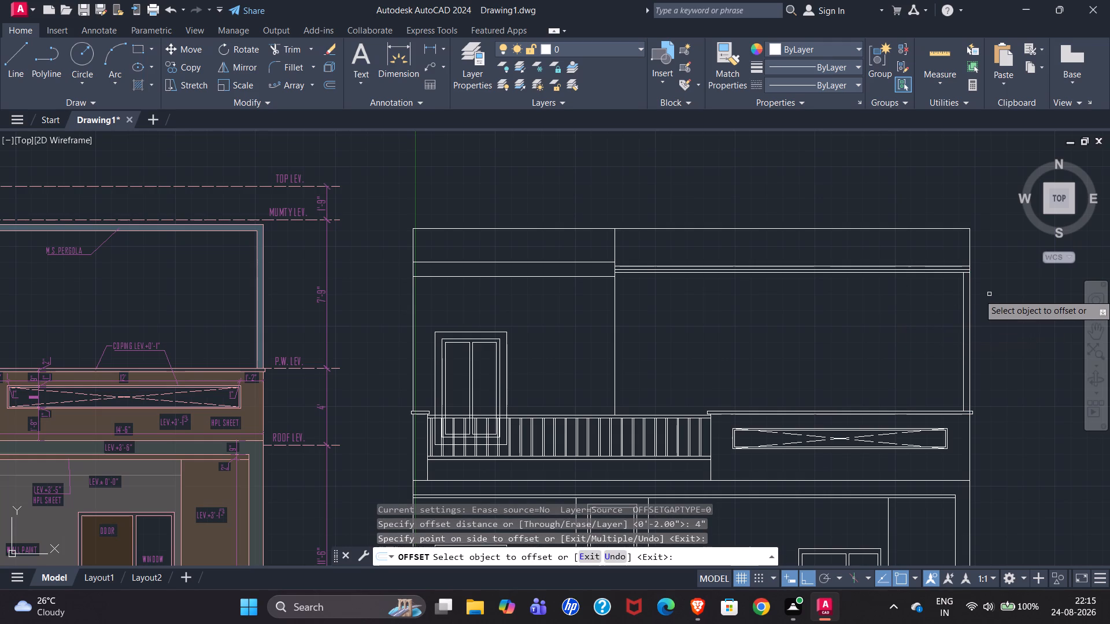
pyautogui.scroll(-1, 989, 294)
pyautogui.scroll(2, 991, 276)
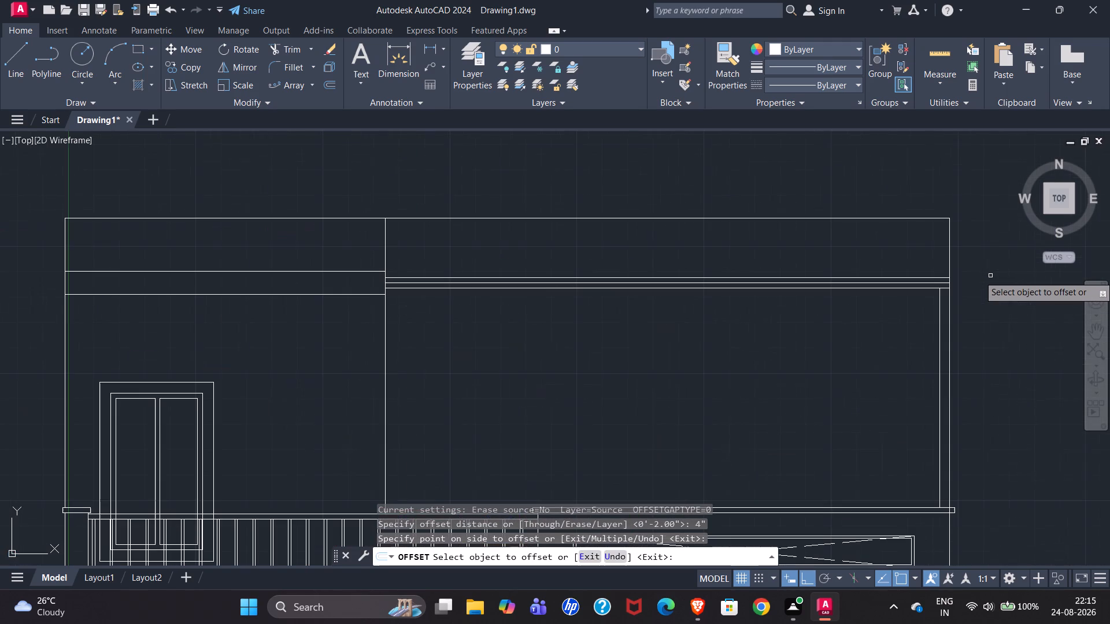
pyautogui.press('Escape')
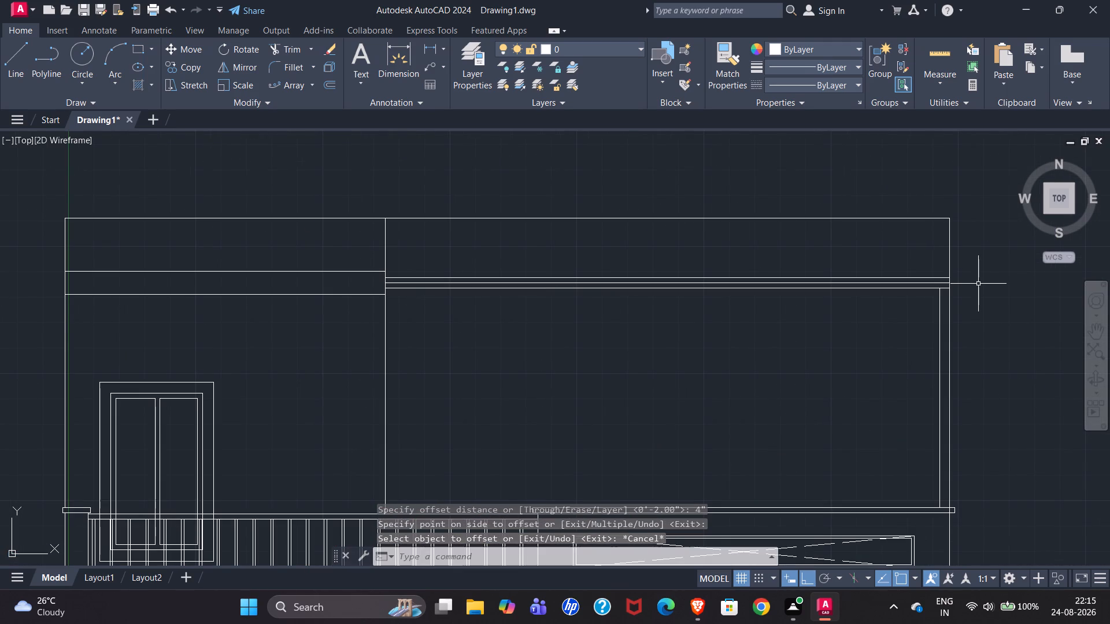
# Trim away the pergola beam's centre line and the lower beam line's stub inside the post corner.
pyautogui.write('tr')
pyautogui.press('Return')
pyautogui.scroll(3, 963, 288)
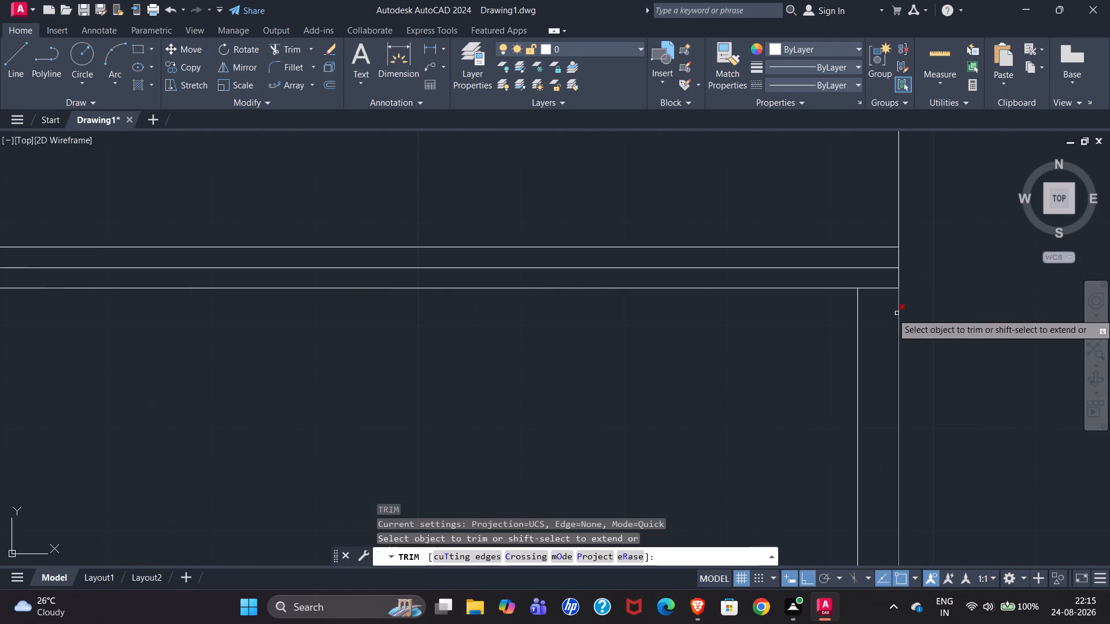
pyautogui.moveTo(875, 320); pyautogui.dragTo(825, 262)
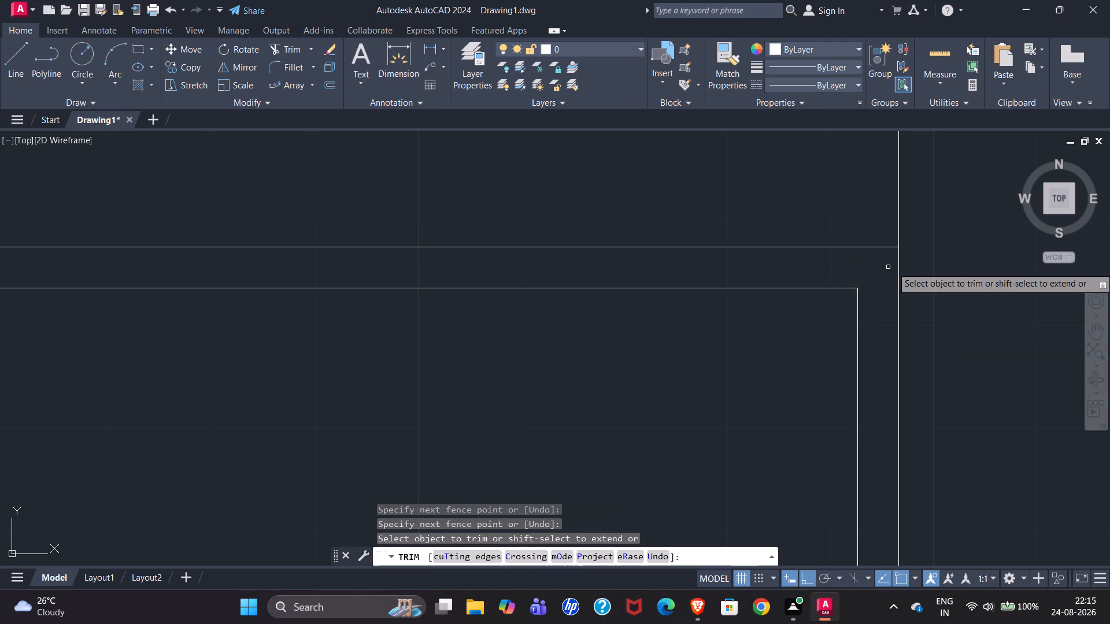
pyautogui.scroll(-4, 921, 252)
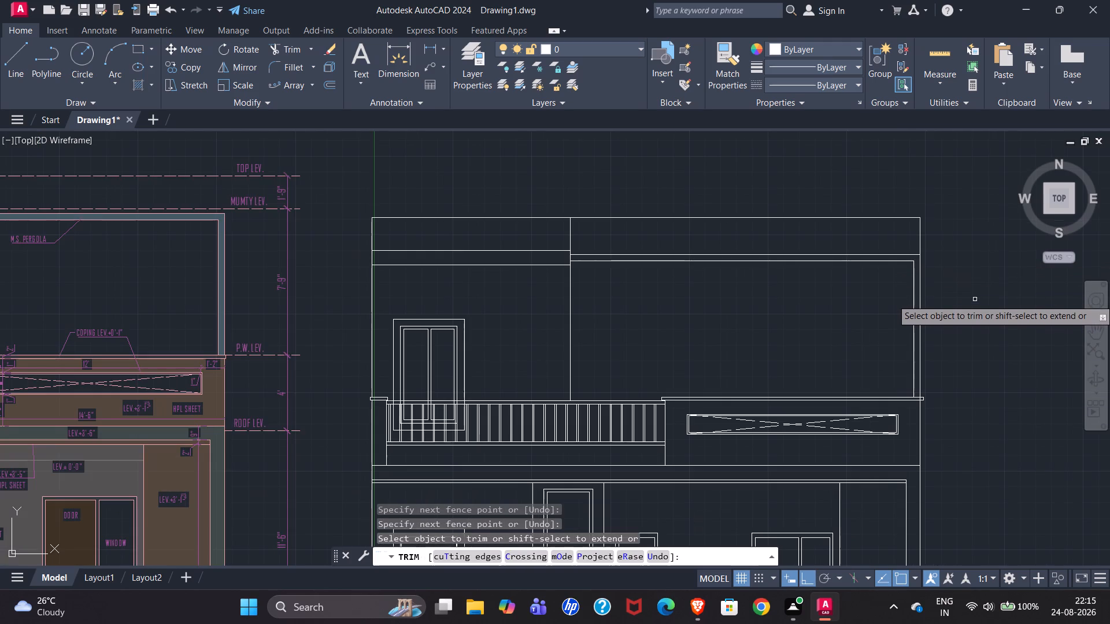
# Trim away the elevation's top outline and right edge lying above the pergola beam, beyond the upper-left block.
pyautogui.moveTo(904, 243); pyautogui.dragTo(869, 212)
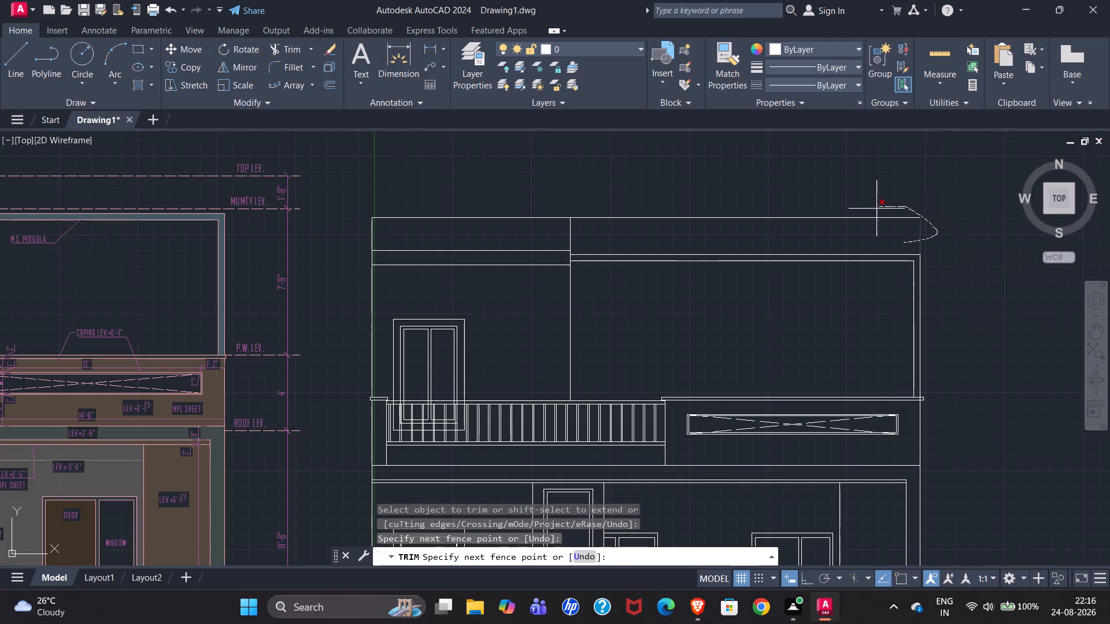
pyautogui.moveTo(869, 212); pyautogui.dragTo(833, 235)
pyautogui.scroll(-1, 757, 231)
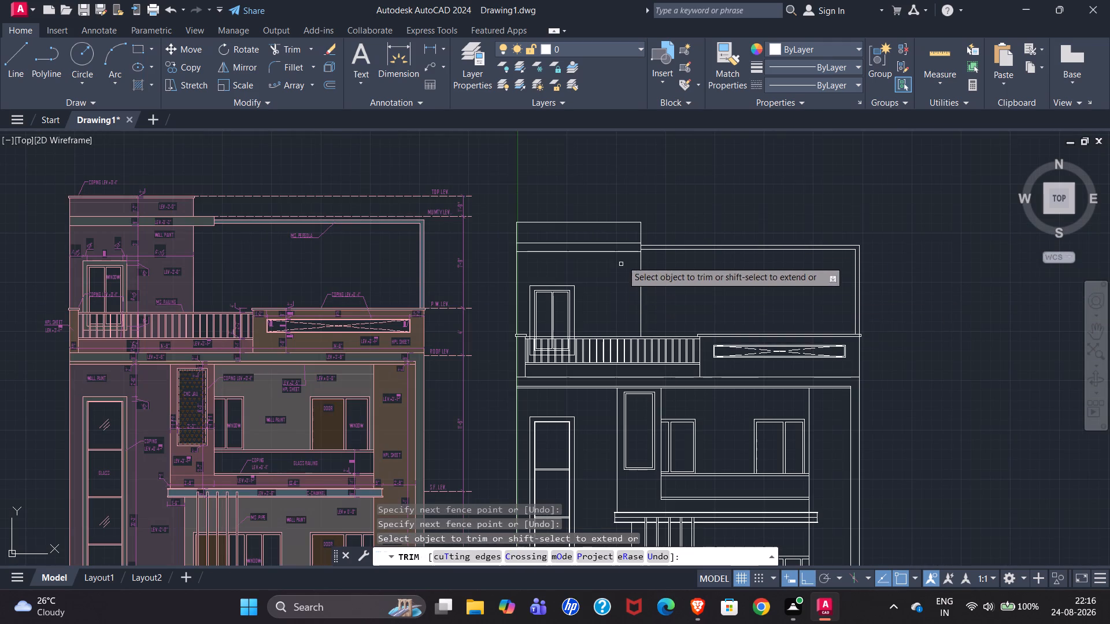
pyautogui.scroll(2, 625, 252)
pyautogui.scroll(-2, 713, 318)
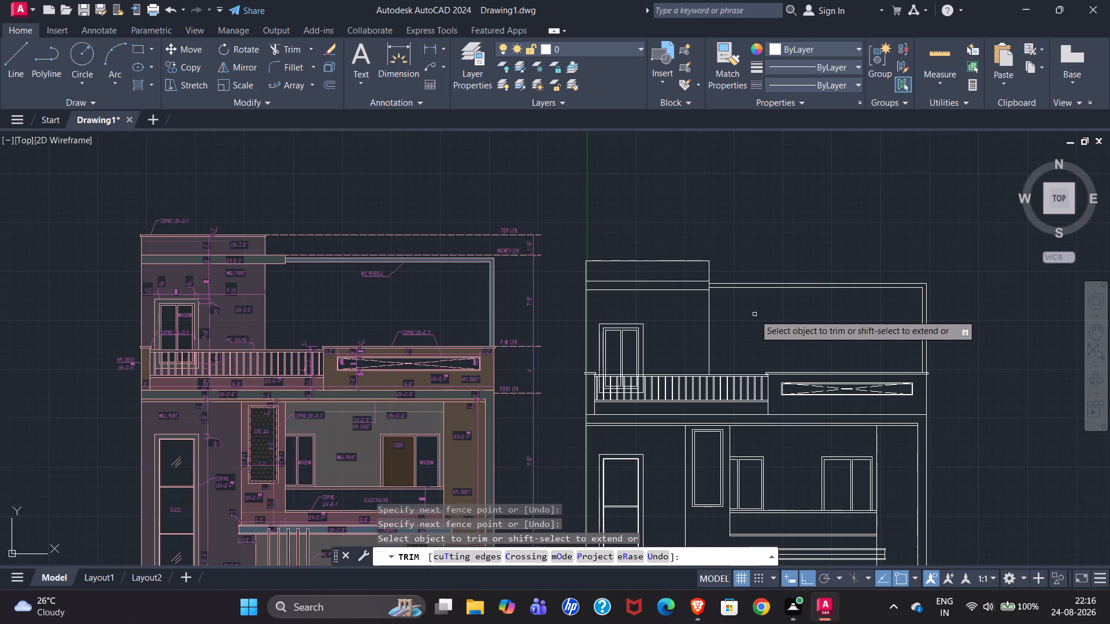
pyautogui.press('Escape')
# Draw a short vertical line across the pergola beam, starting about 3' beyond the upper band line's right end and aligned with it.
pyautogui.scroll(3, 738, 280)
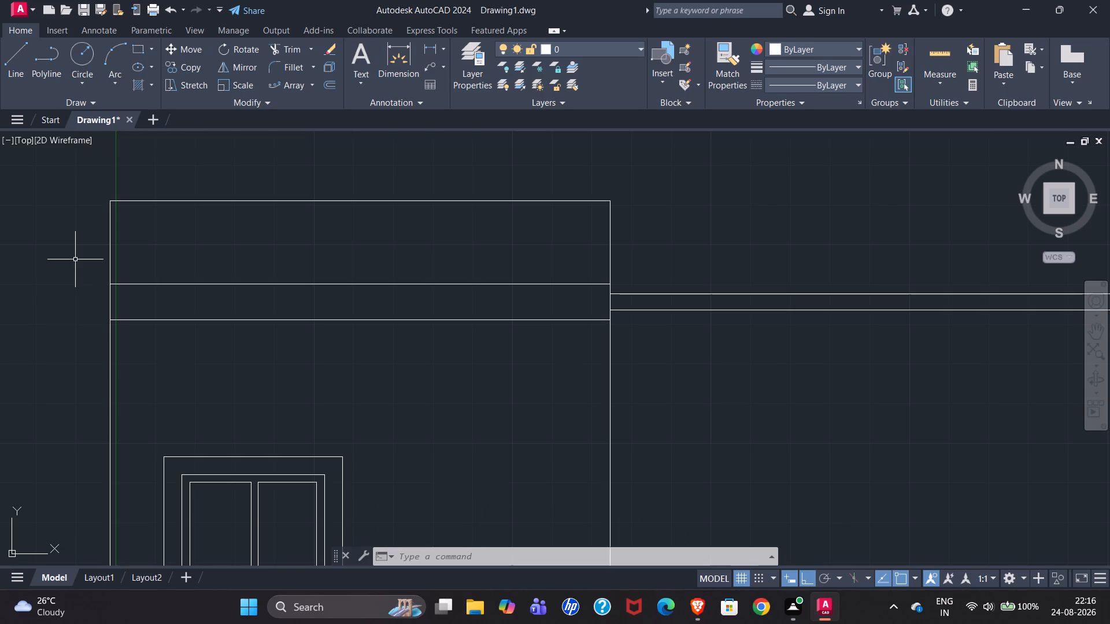
pyautogui.scroll(-2, 209, 280)
pyautogui.scroll(-1, 603, 271)
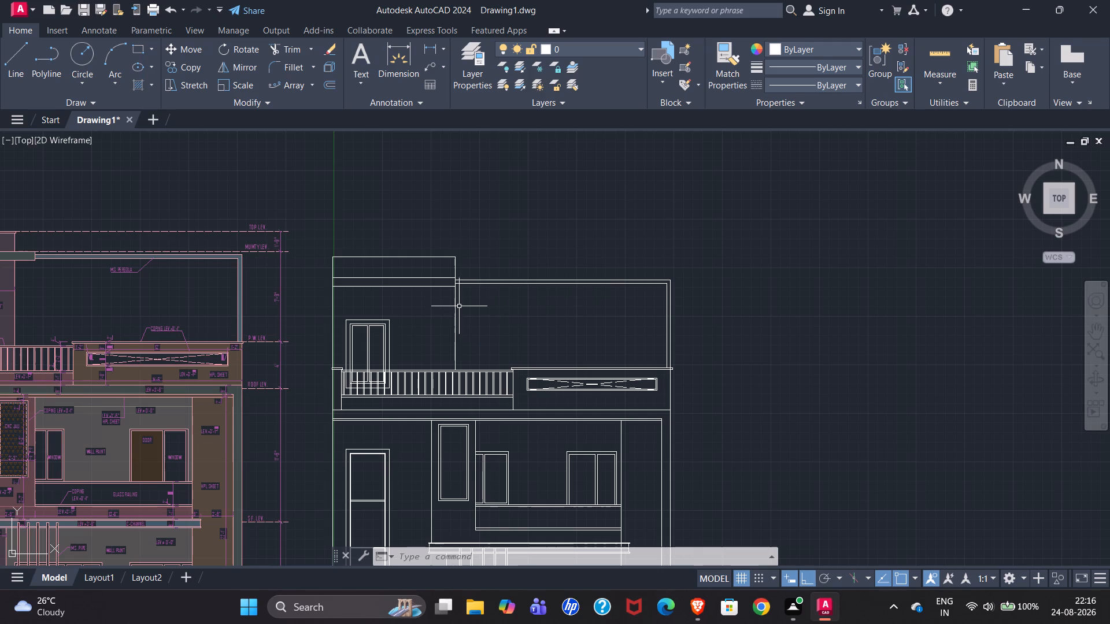
pyautogui.scroll(4, 456, 279)
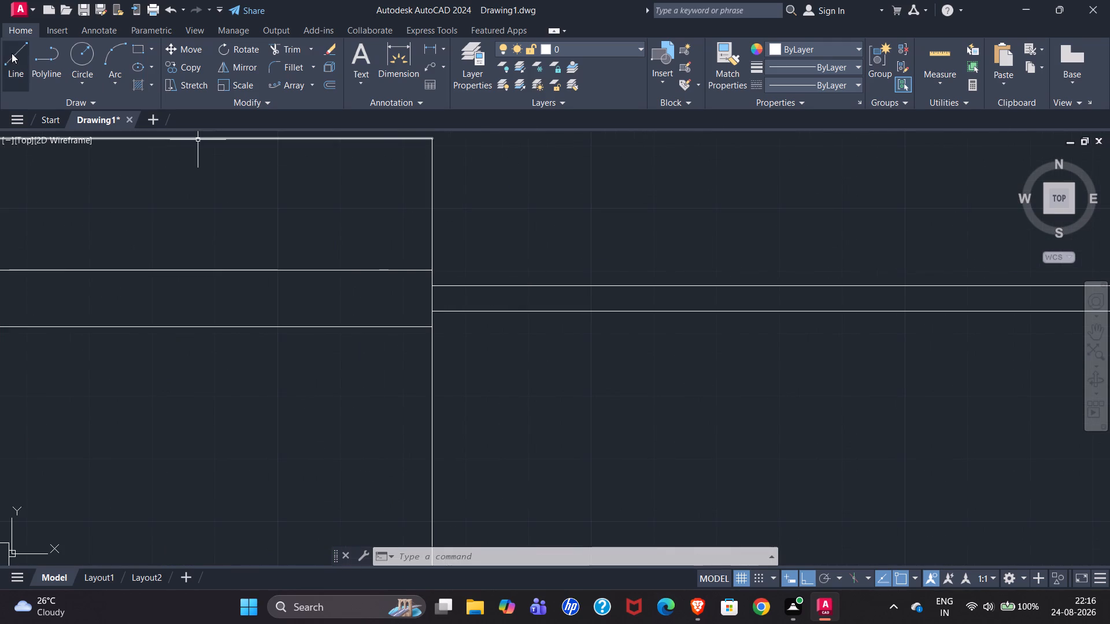
pyautogui.click(12, 54)
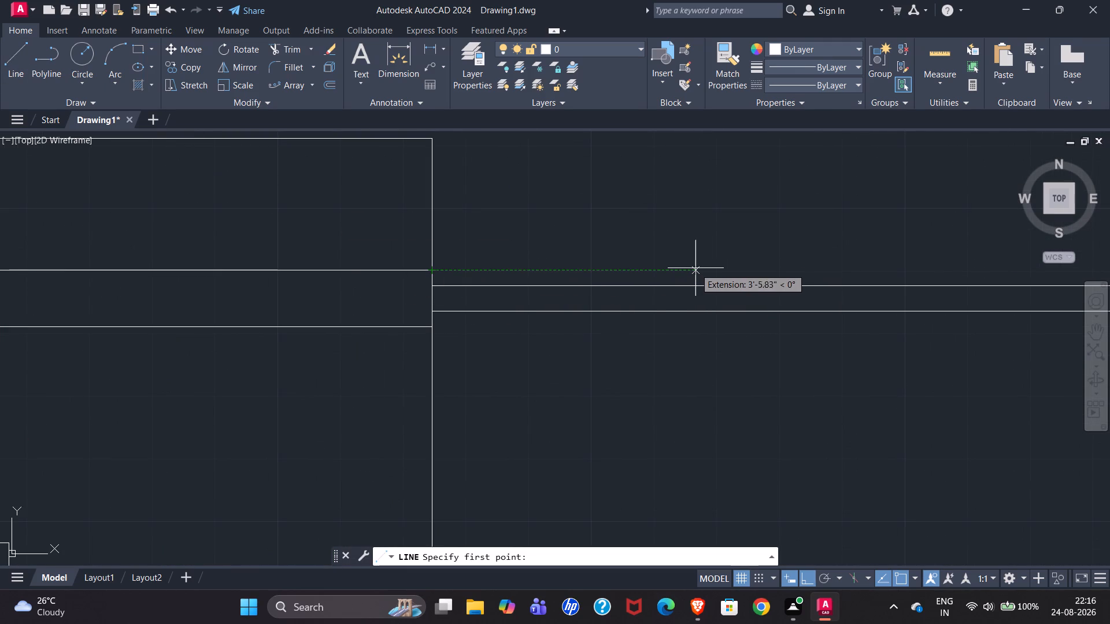
pyautogui.click(660, 271)
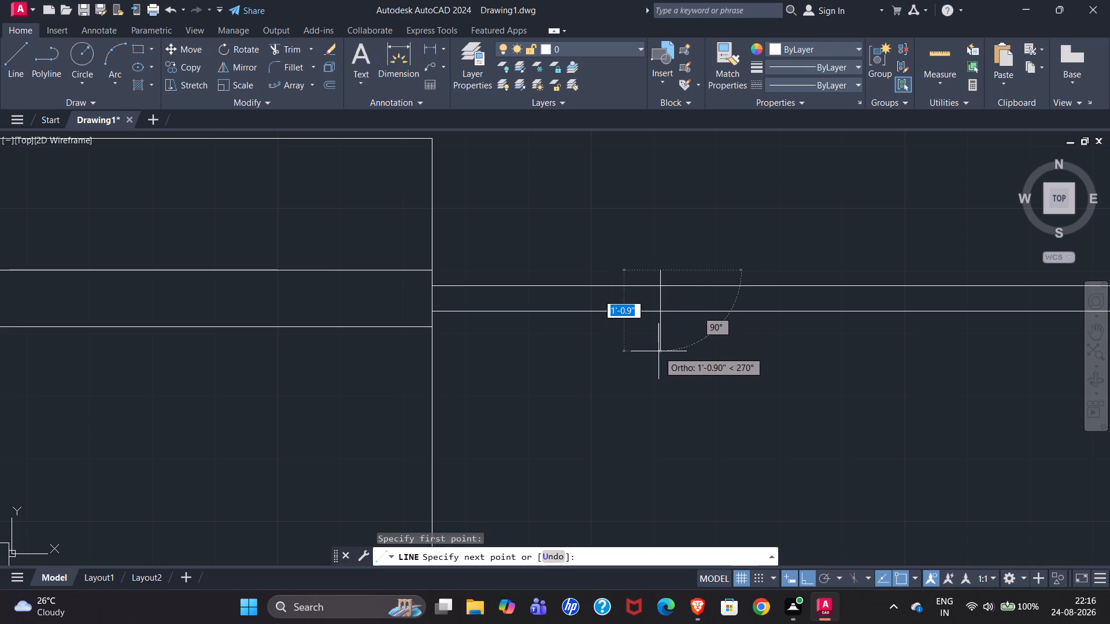
pyautogui.click(661, 332)
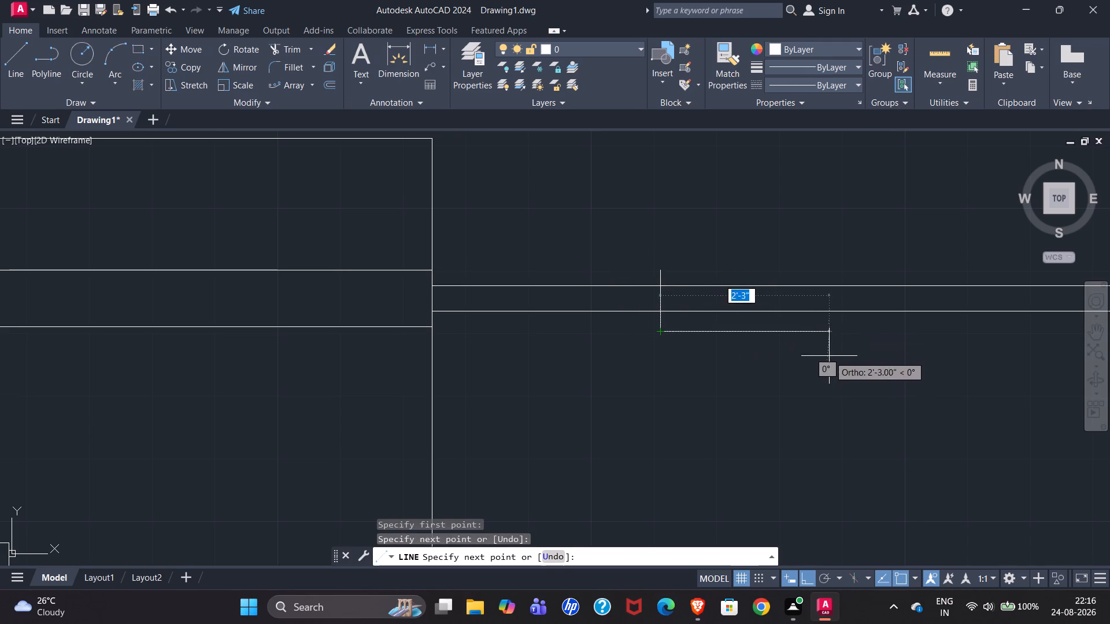
pyautogui.press('Escape')
# Extend the upper-left block's two horizontal band lines to the short vertical line crossing the pergola beam.
pyautogui.scroll(-3, 793, 362)
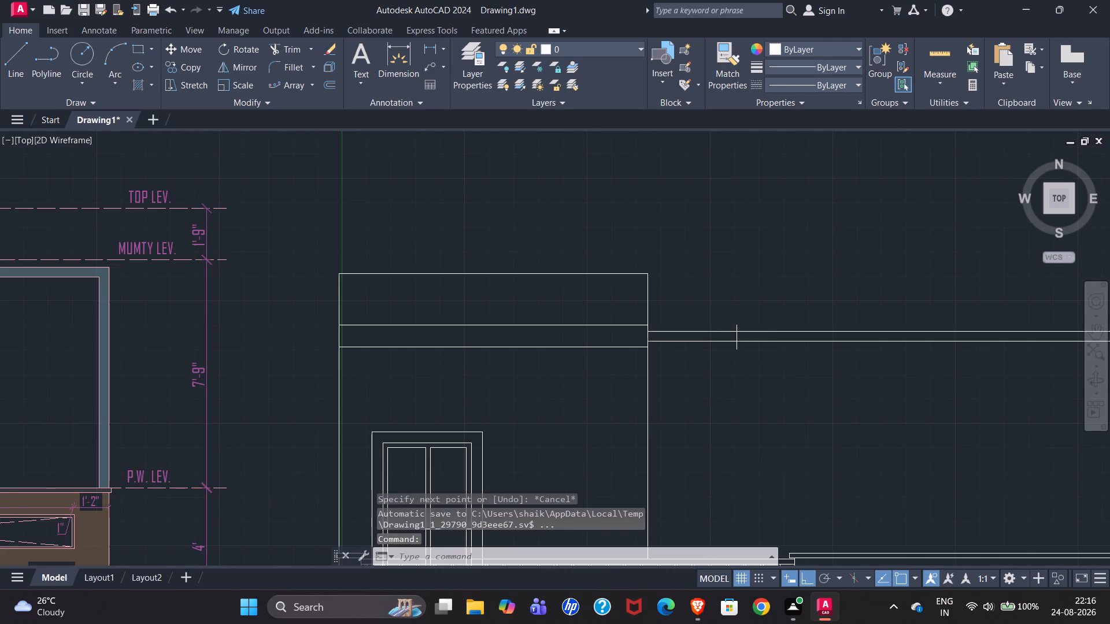
pyautogui.scroll(-1, 772, 359)
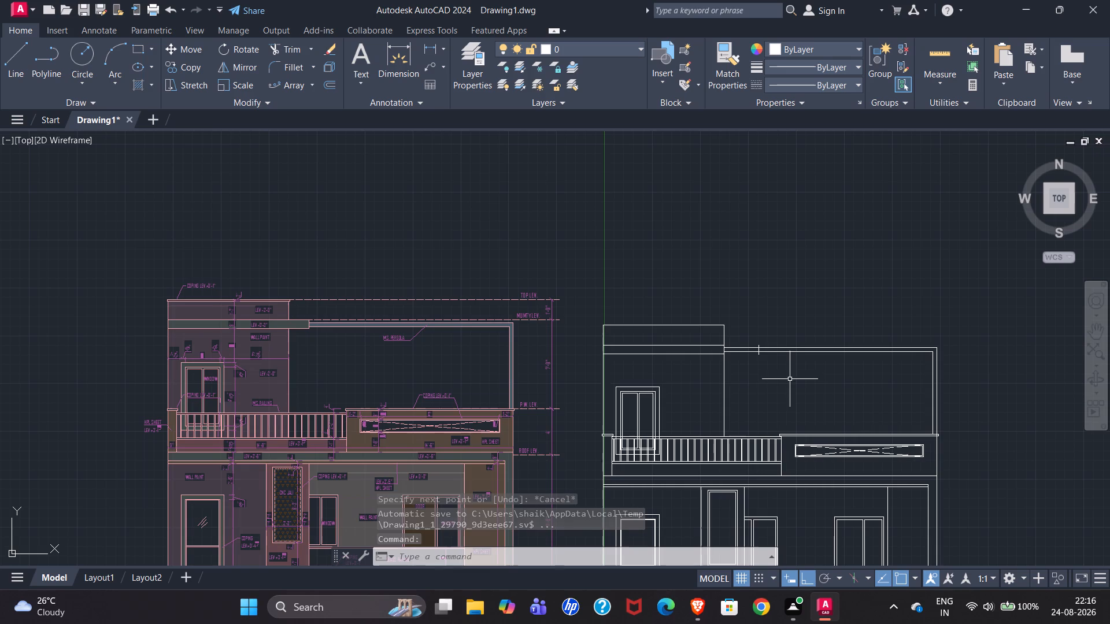
pyautogui.scroll(3, 802, 359)
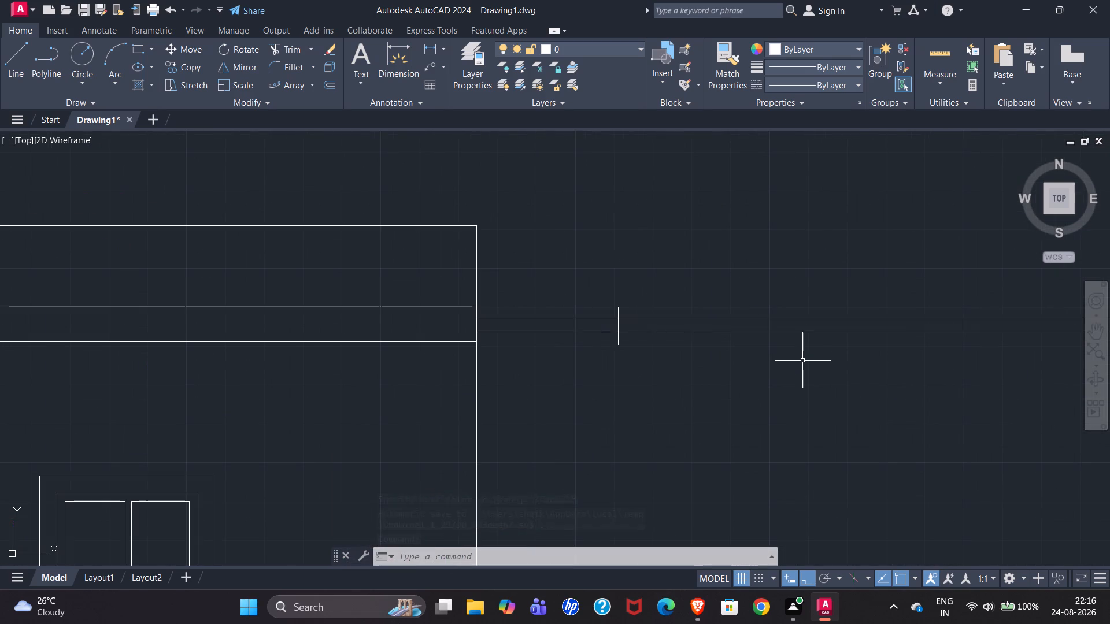
pyautogui.press('e')
pyautogui.press('x')
pyautogui.press('Return')
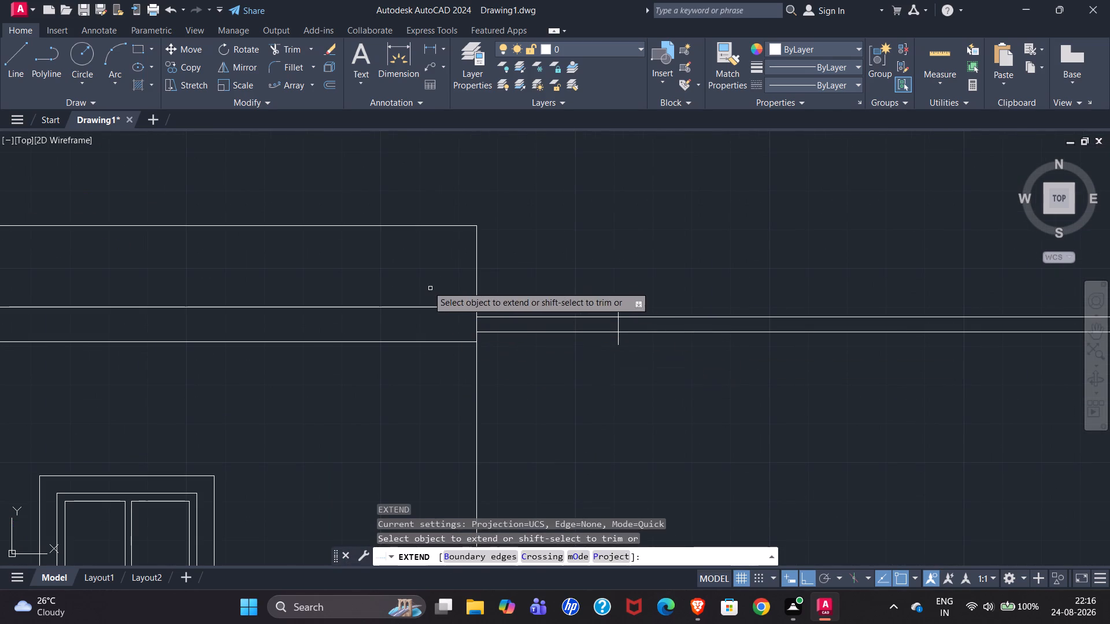
pyautogui.moveTo(423, 279); pyautogui.dragTo(438, 382)
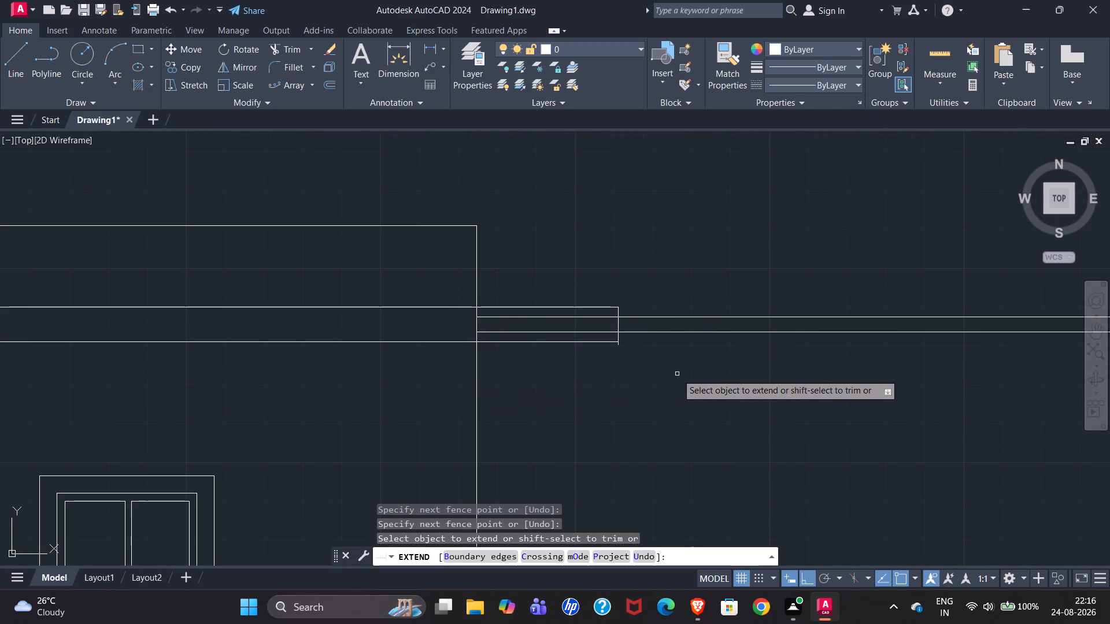
# Trim the stub of the short vertical end line that projects below the upper-left block's lower band line.
pyautogui.write('tr')
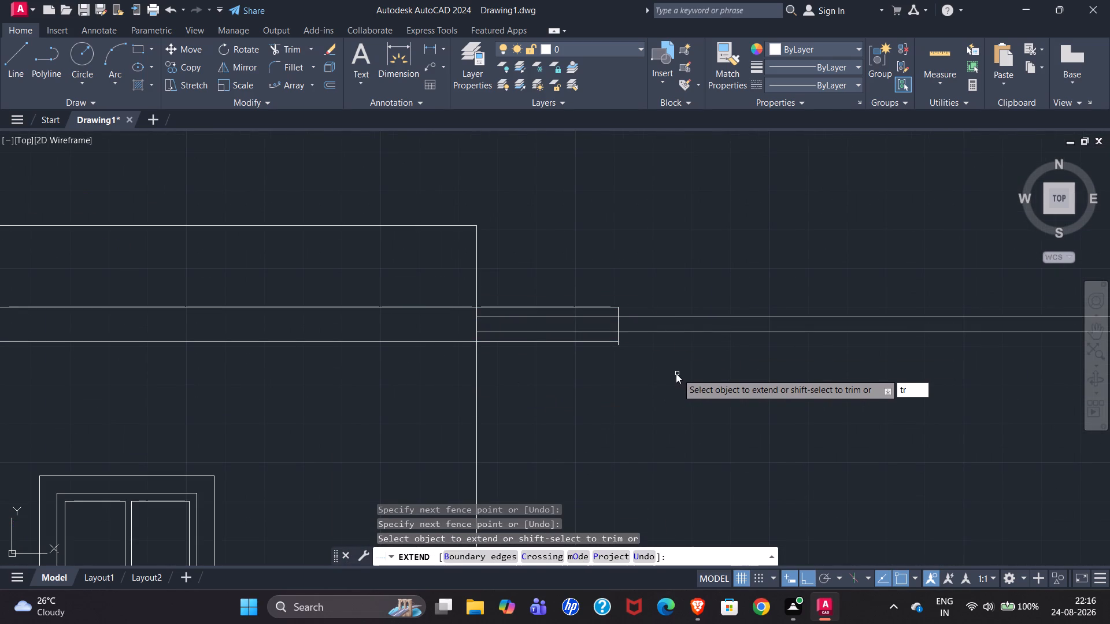
pyautogui.press('Return')
pyautogui.scroll(4, 599, 352)
pyautogui.moveTo(694, 315); pyautogui.dragTo(740, 315)
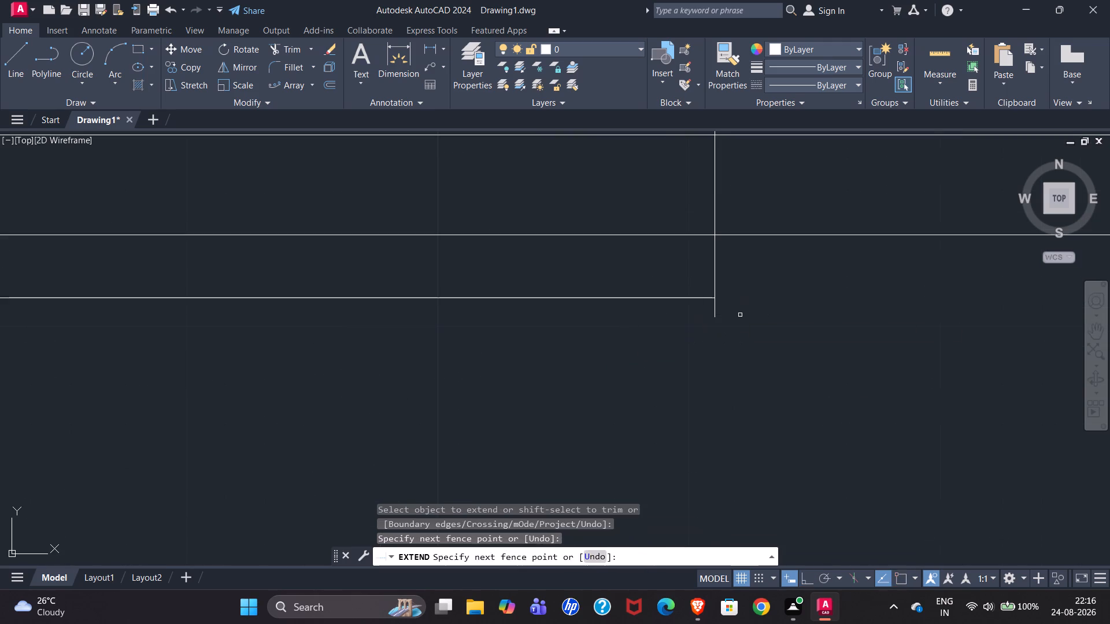
pyautogui.moveTo(702, 313); pyautogui.dragTo(732, 310)
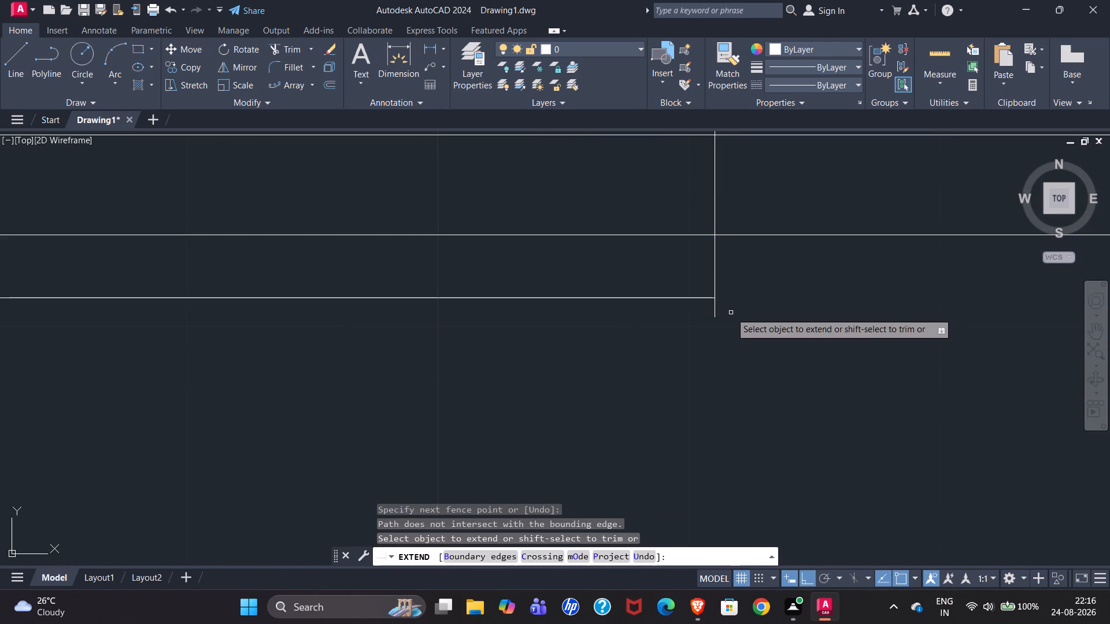
pyautogui.press('Escape')
pyautogui.write('tr')
pyautogui.press('Return')
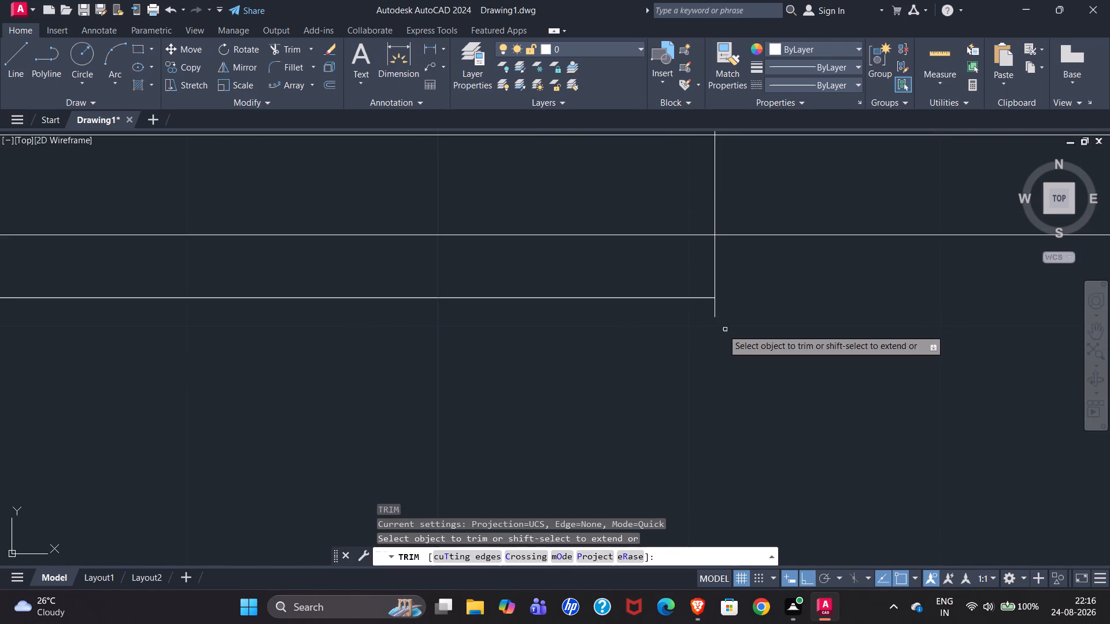
pyautogui.moveTo(705, 315); pyautogui.dragTo(728, 303)
pyautogui.scroll(-3, 615, 380)
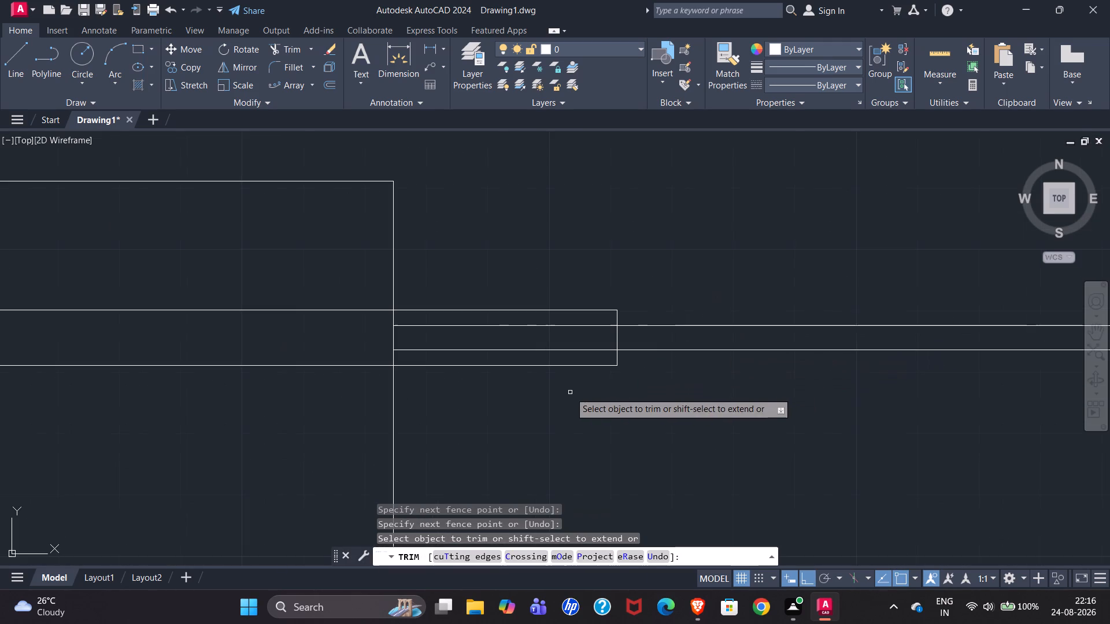
# Trim away the two pergola beam lines inside the projecting band, between the upper-left block's right edge and the band's end.
pyautogui.scroll(-2, 637, 251)
pyautogui.scroll(-2, 621, 324)
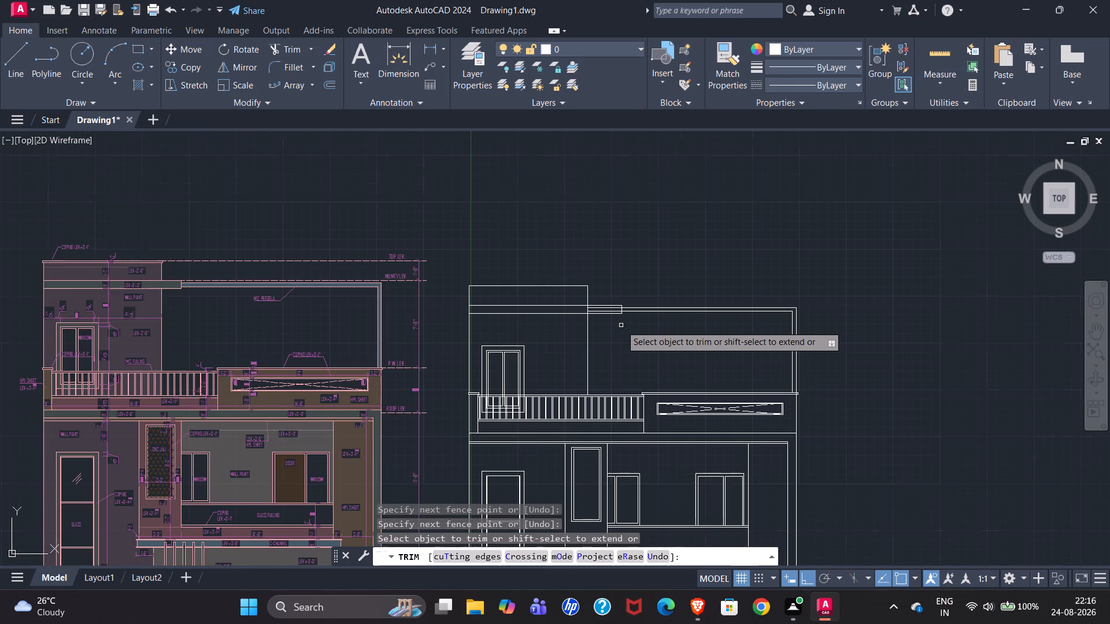
pyautogui.scroll(5, 600, 316)
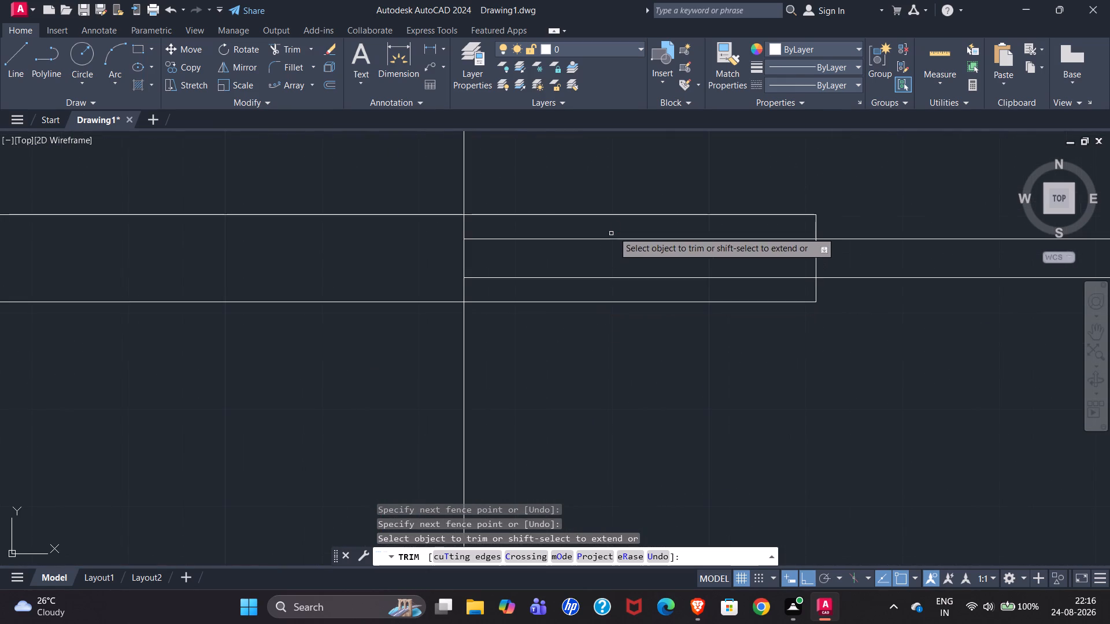
pyautogui.moveTo(615, 229); pyautogui.dragTo(620, 283)
pyautogui.scroll(-4, 609, 310)
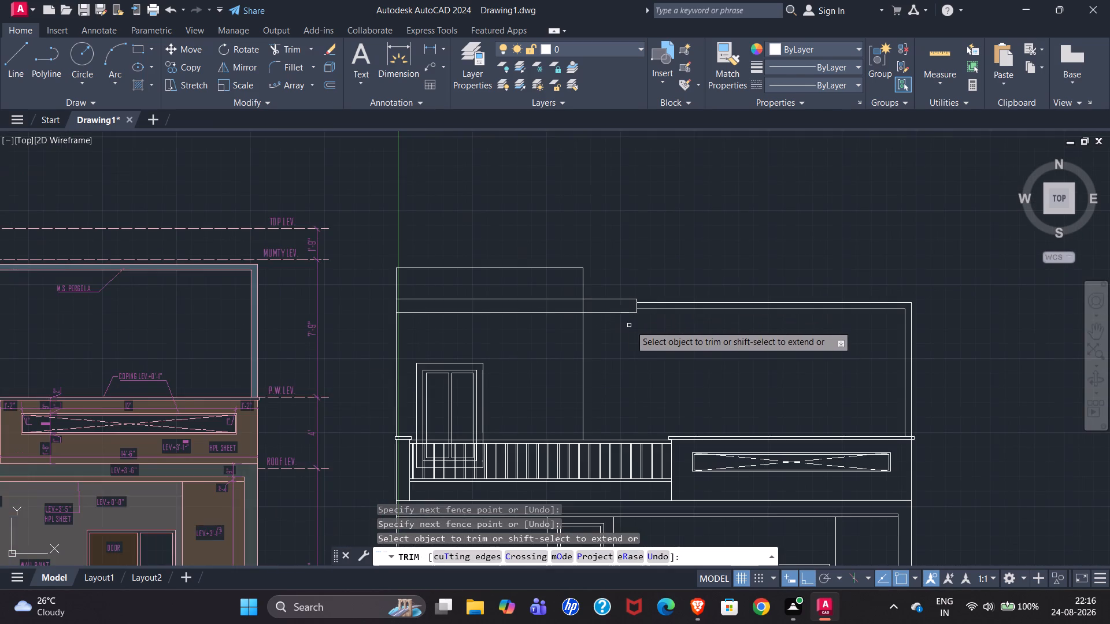
pyautogui.scroll(-1, 659, 340)
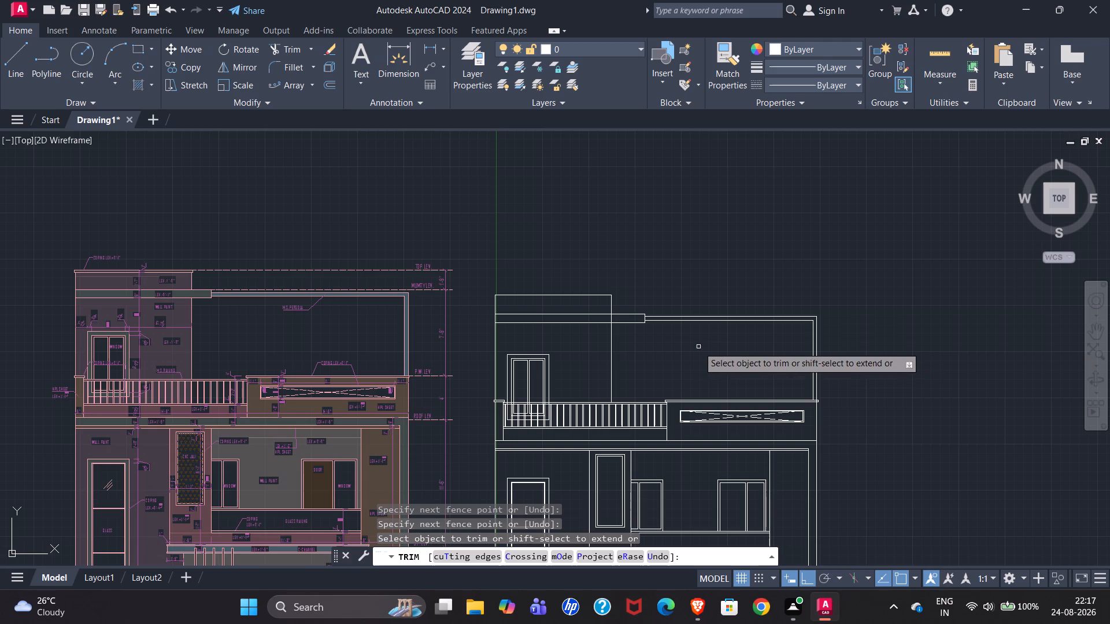
pyautogui.press('Escape')
# Examine the coping, band and level dimensions at the top of the reference elevation's upper-left block against the redrawn block.
pyautogui.scroll(2, 142, 285)
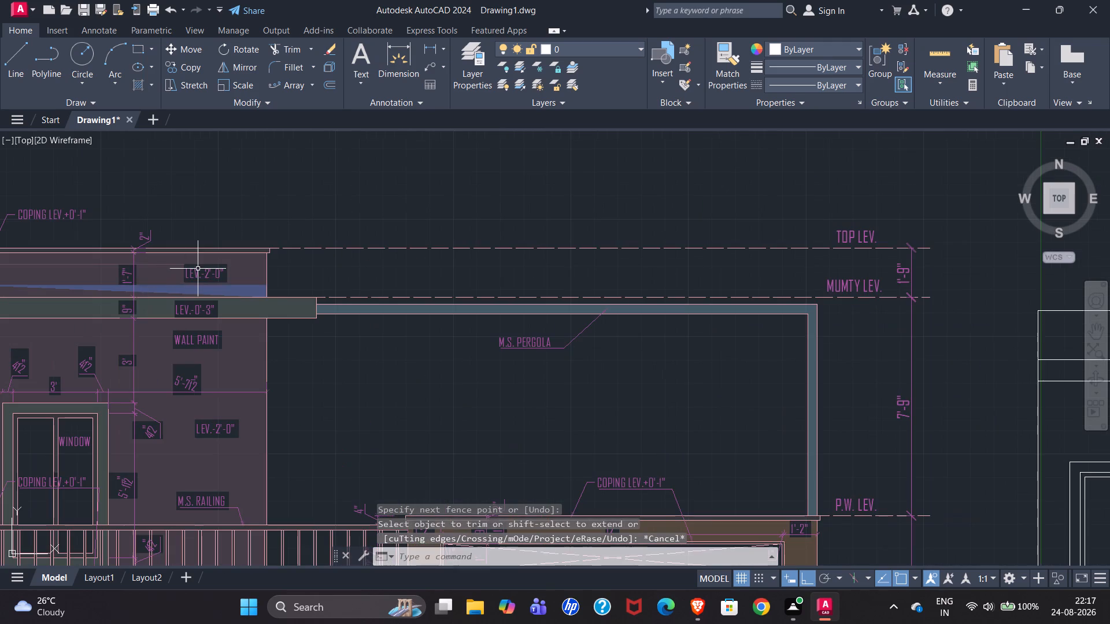
pyautogui.scroll(2, 133, 273)
pyautogui.scroll(-2, 557, 259)
pyautogui.scroll(1, 295, 259)
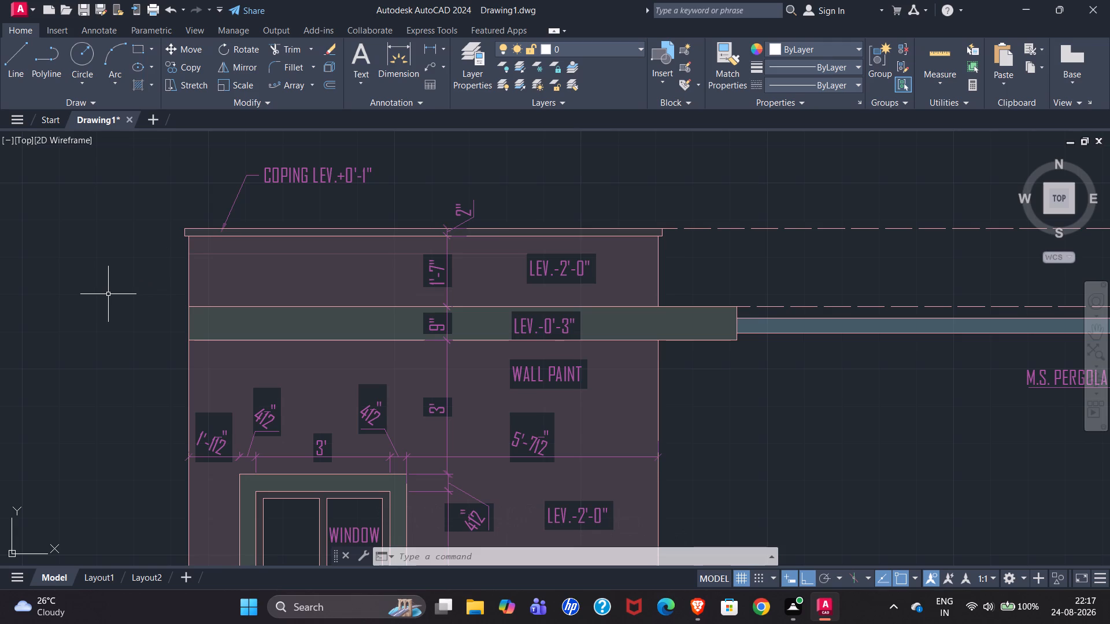
pyautogui.scroll(-2, 60, 285)
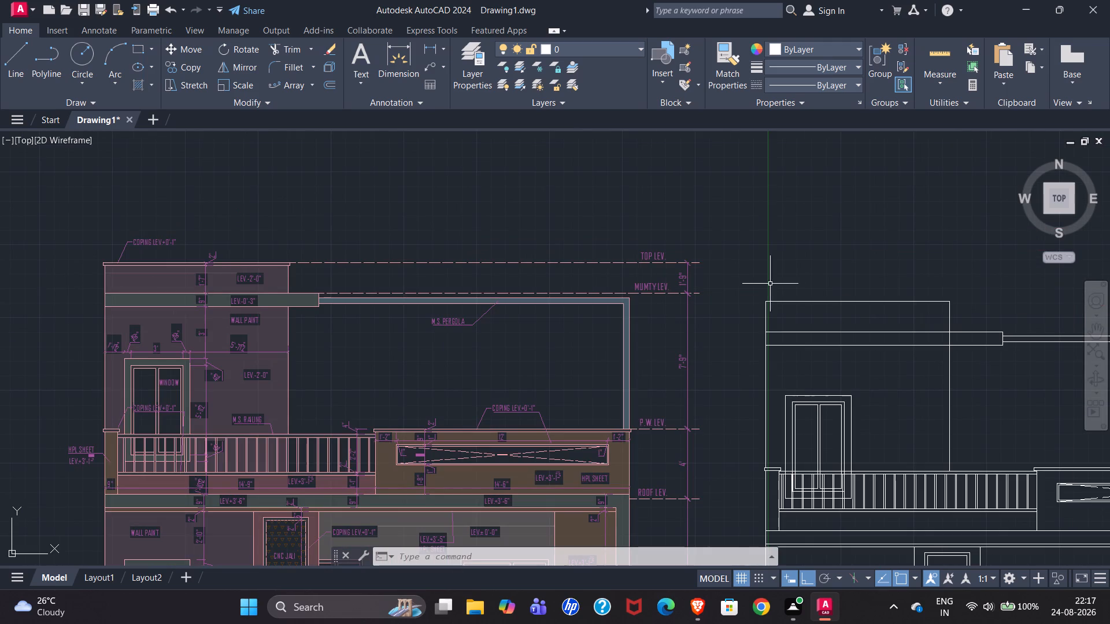
pyautogui.scroll(2, 876, 299)
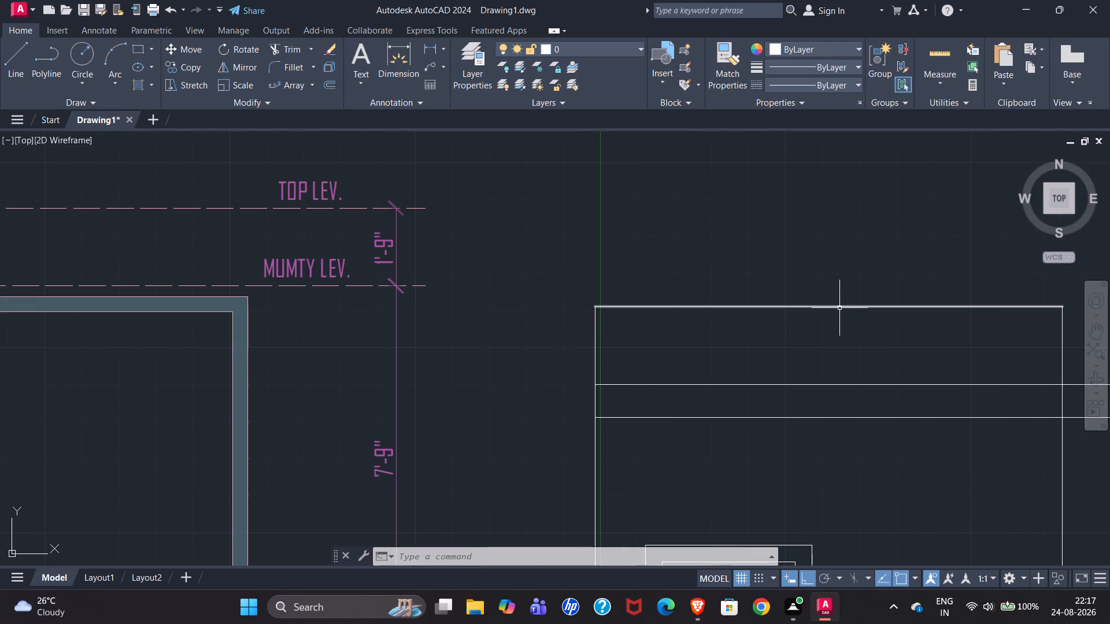
pyautogui.click(839, 308)
pyautogui.scroll(-2, 760, 257)
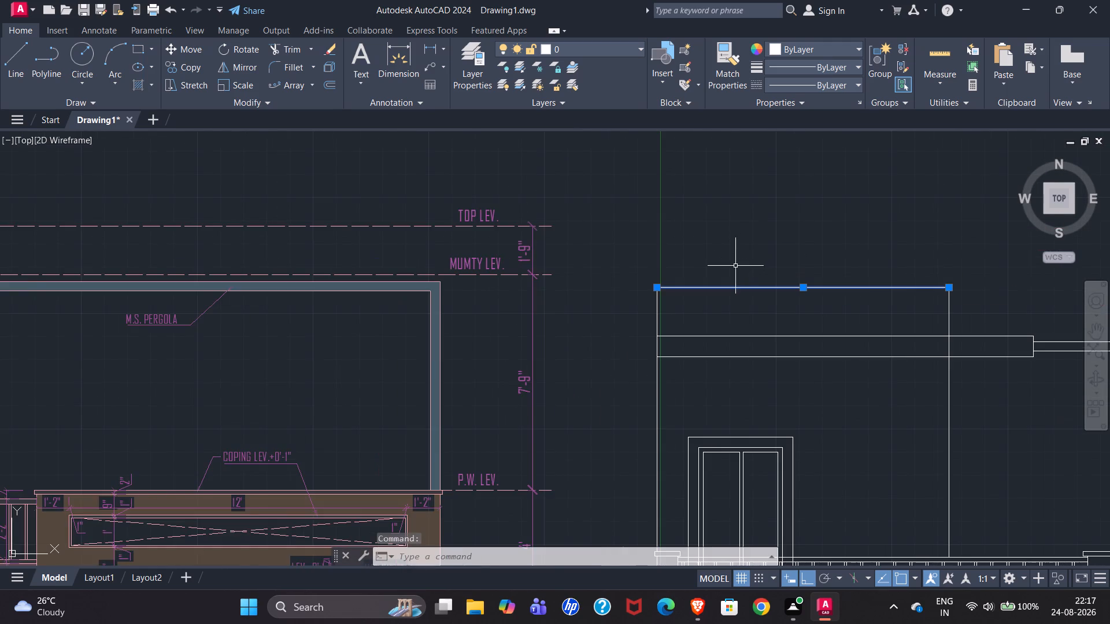
pyautogui.press('Escape')
pyautogui.scroll(2, 121, 274)
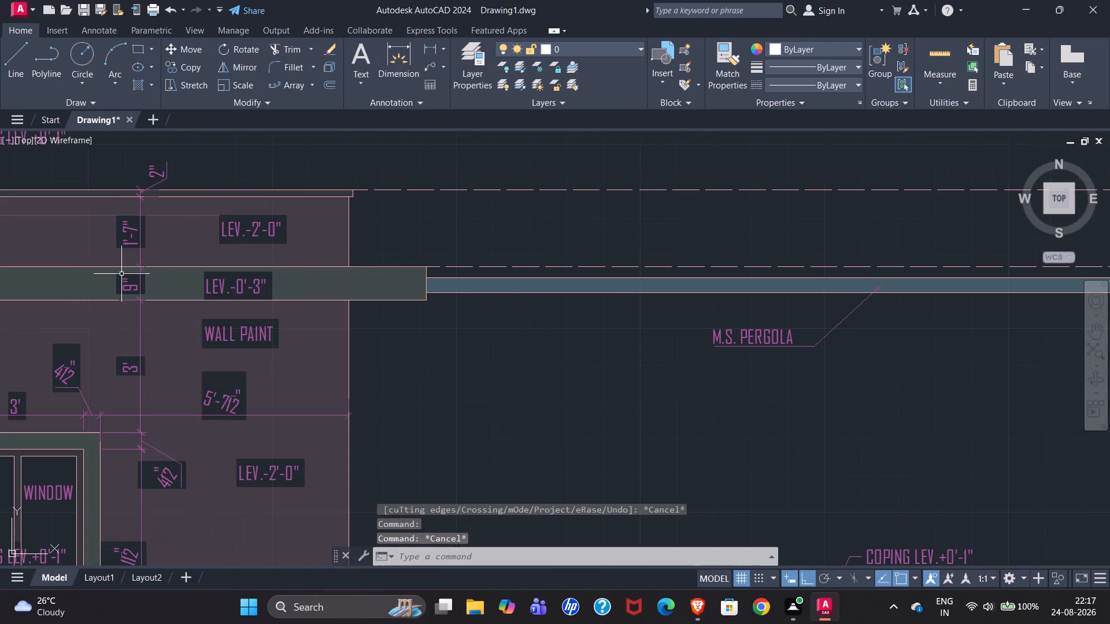
pyautogui.scroll(-2, 55, 288)
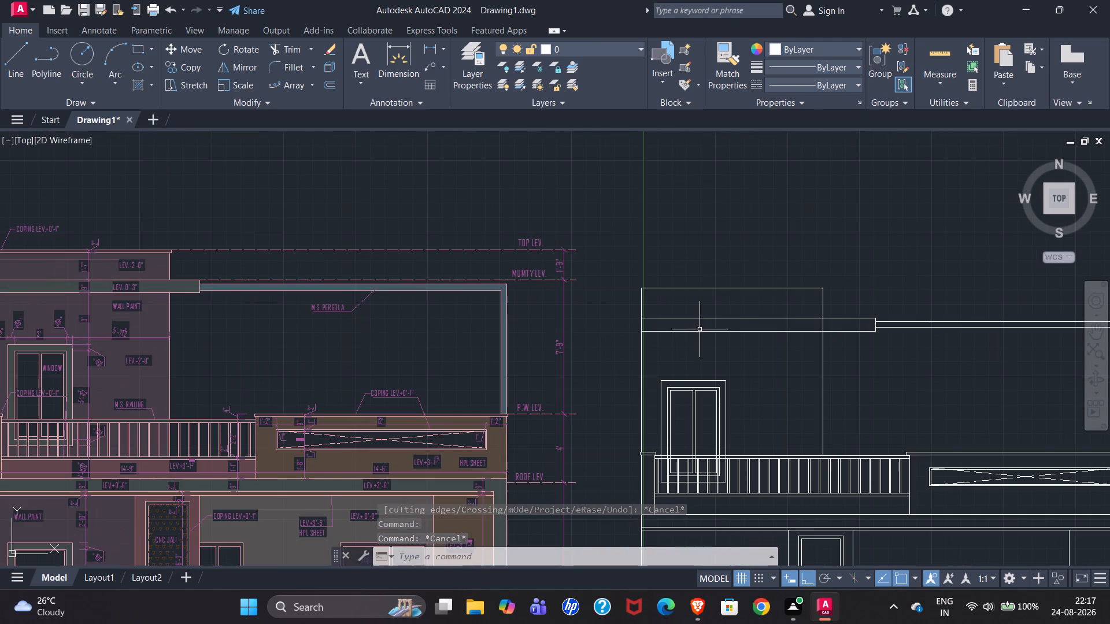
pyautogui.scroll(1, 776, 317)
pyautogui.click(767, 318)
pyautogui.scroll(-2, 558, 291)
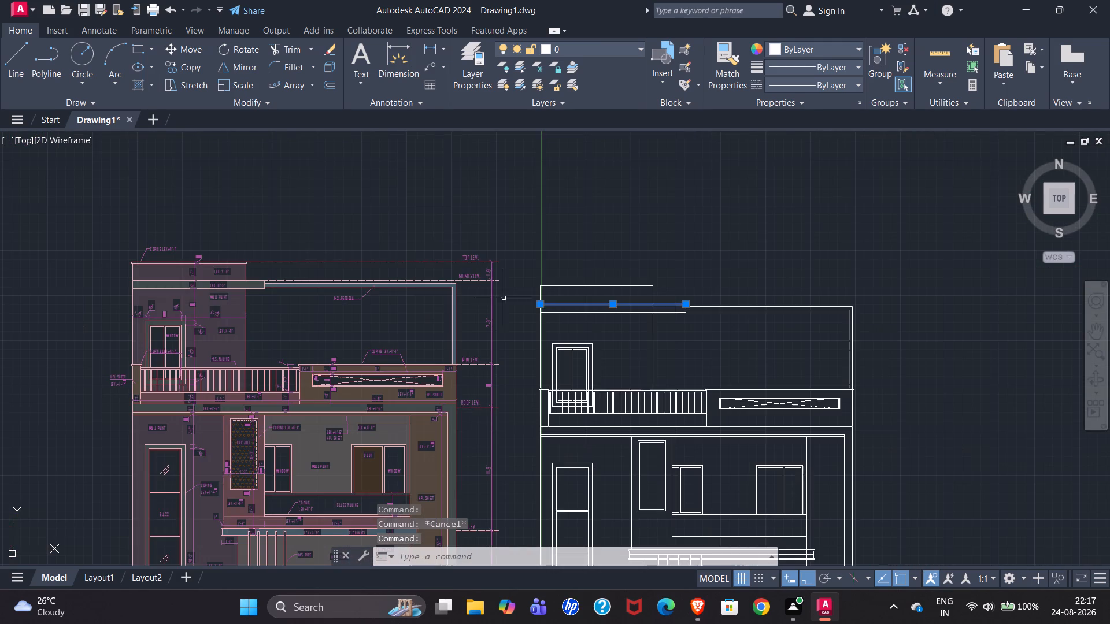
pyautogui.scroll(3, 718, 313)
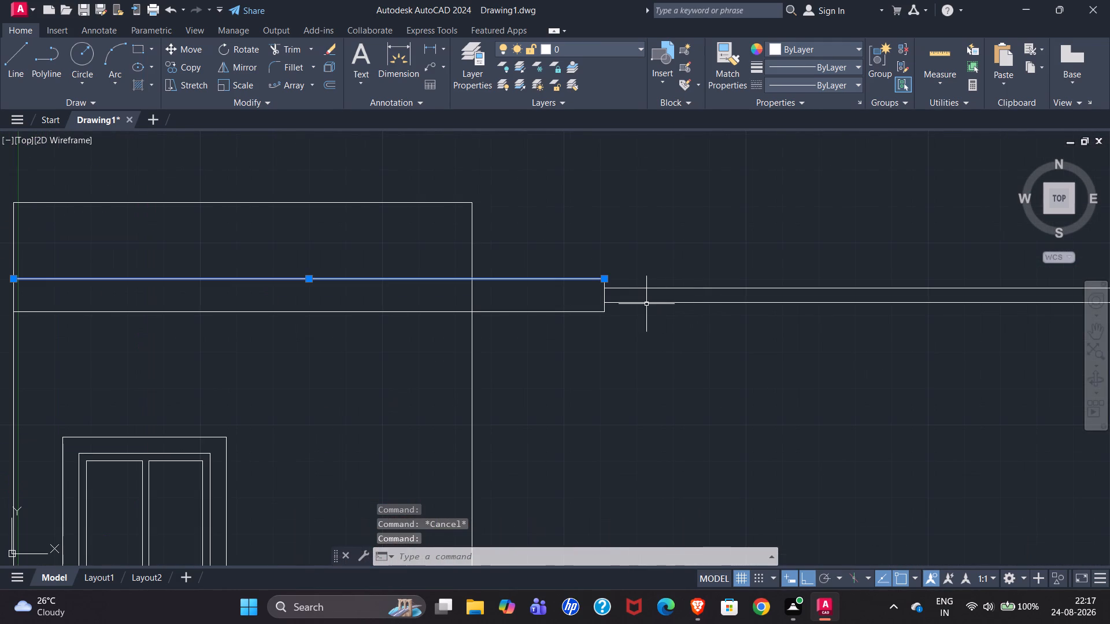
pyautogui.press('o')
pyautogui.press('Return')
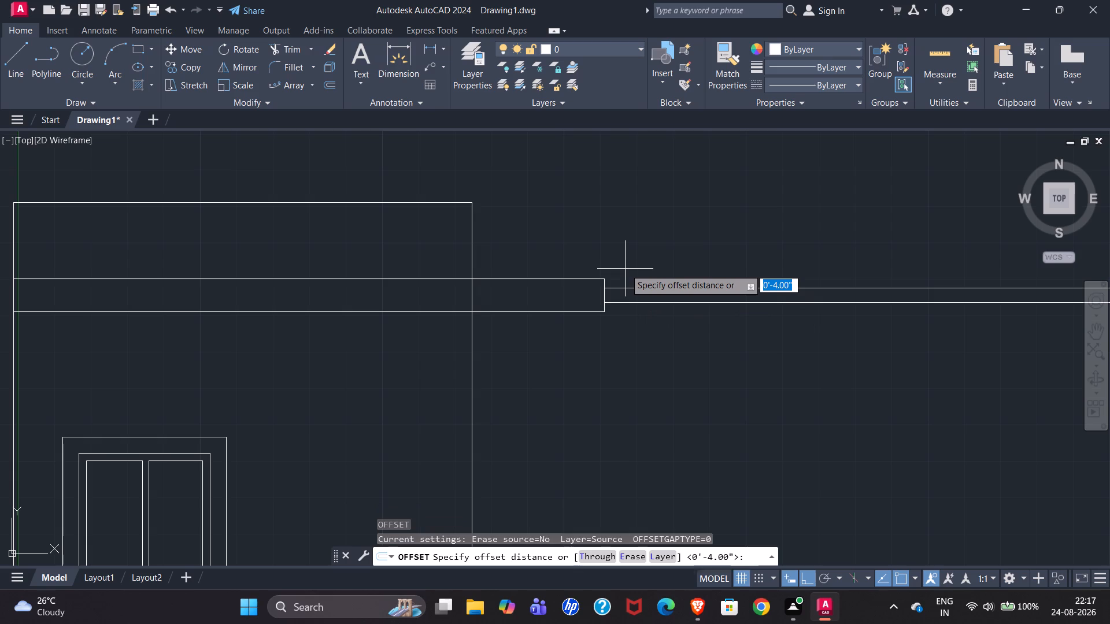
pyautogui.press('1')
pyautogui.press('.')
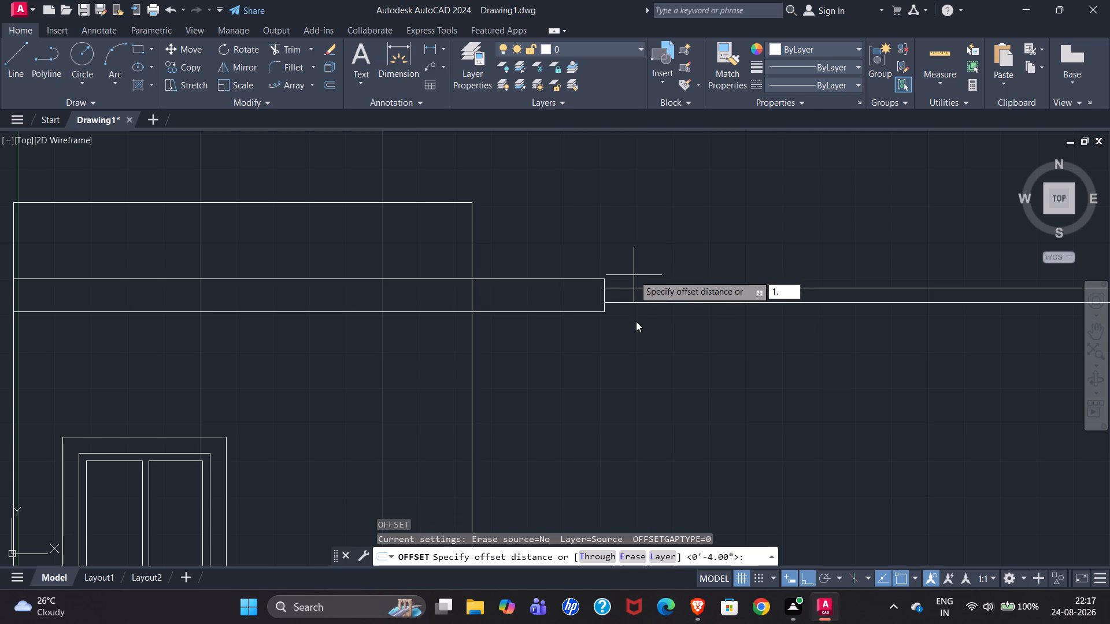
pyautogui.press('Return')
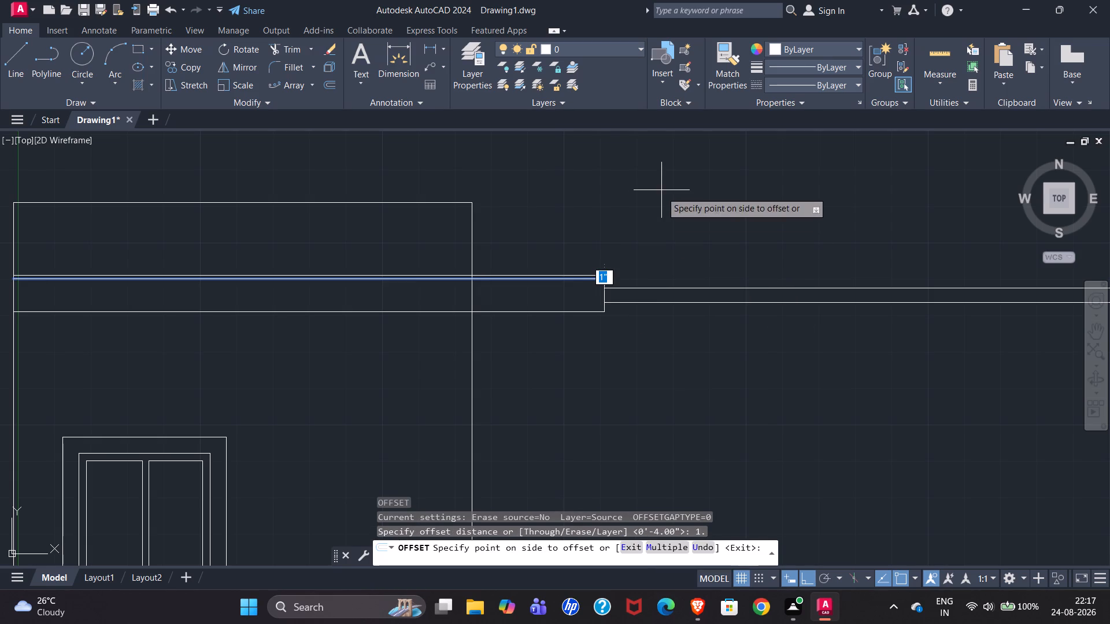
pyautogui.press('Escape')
# Offset the projecting band's upper line 1'7" upward, towards the top of the upper-left block.
pyautogui.scroll(2, 427, 296)
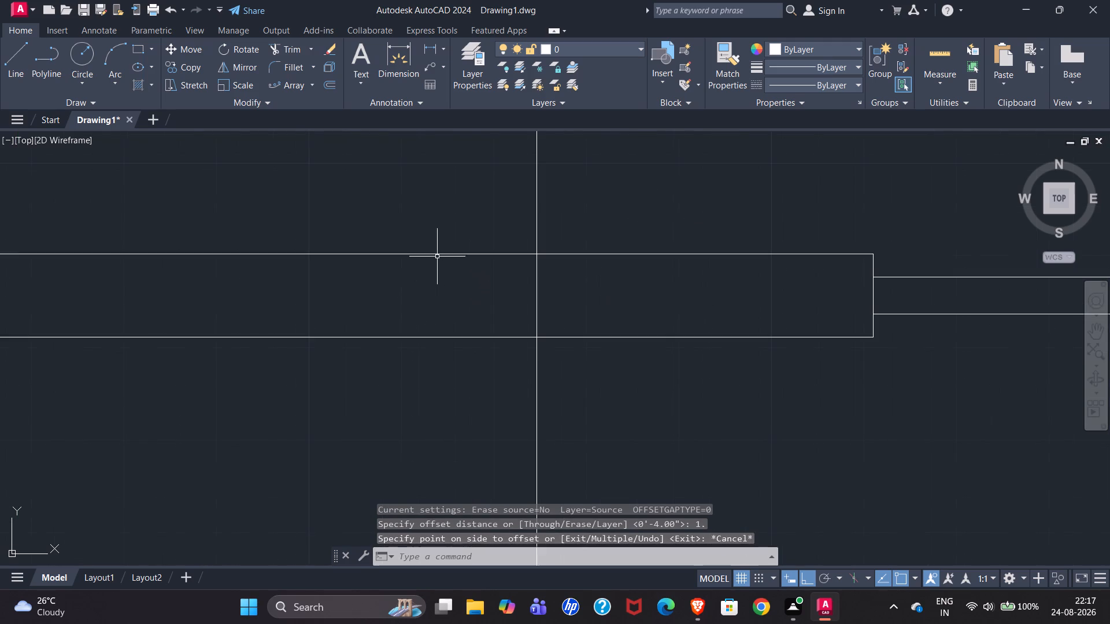
pyautogui.click(436, 254)
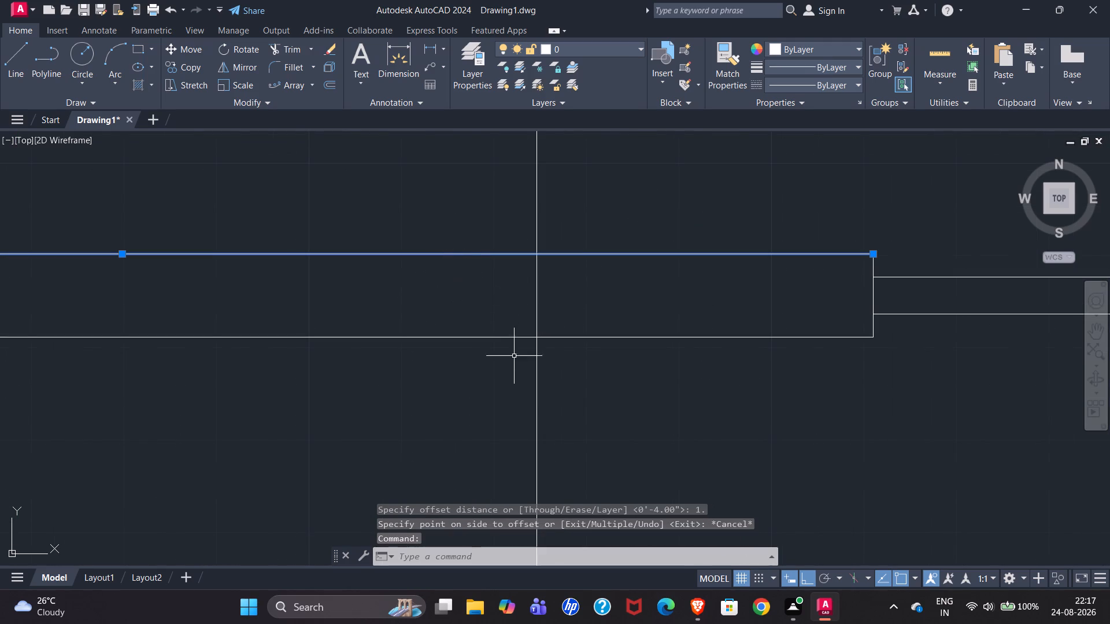
pyautogui.press('o')
pyautogui.press('Return')
pyautogui.scroll(-3, 510, 413)
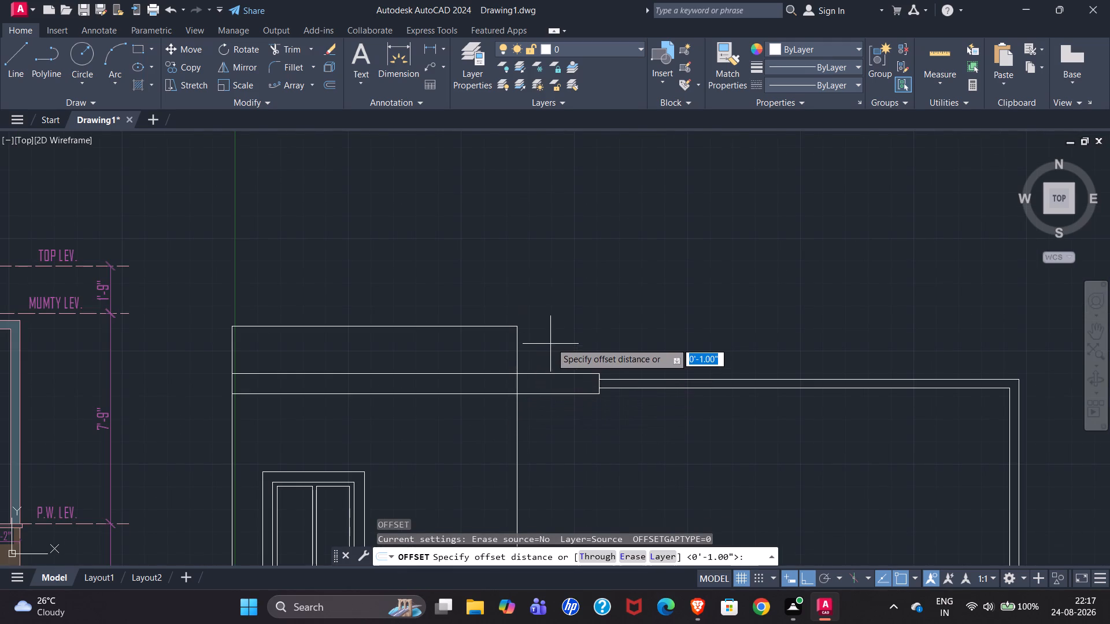
pyautogui.press('1')
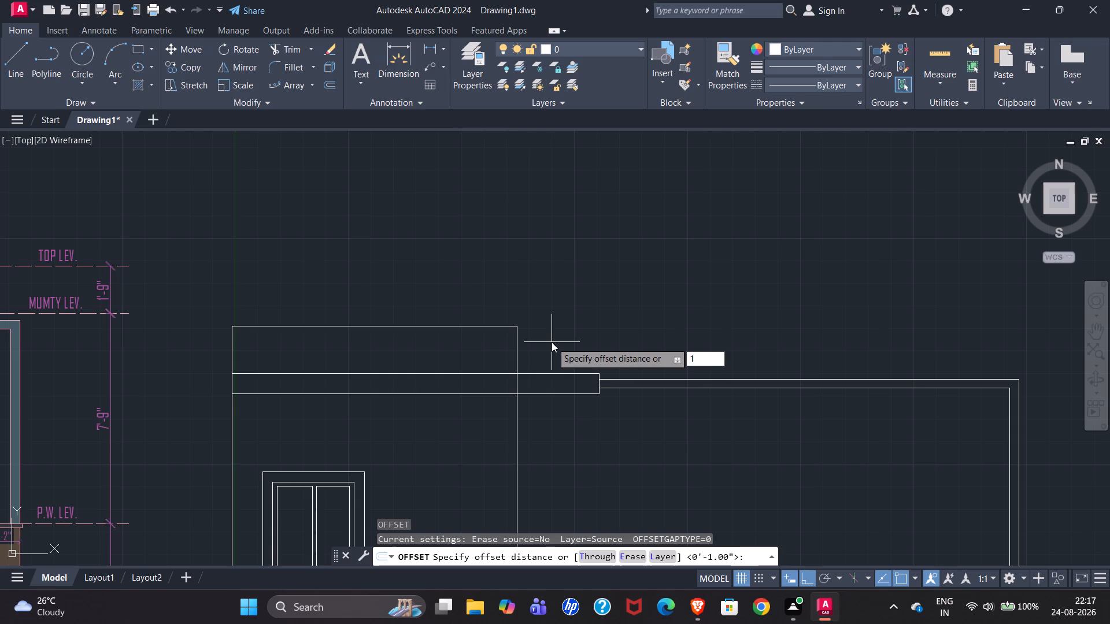
pyautogui.write('\'7"')
pyautogui.press('Return')
pyautogui.click(554, 299)
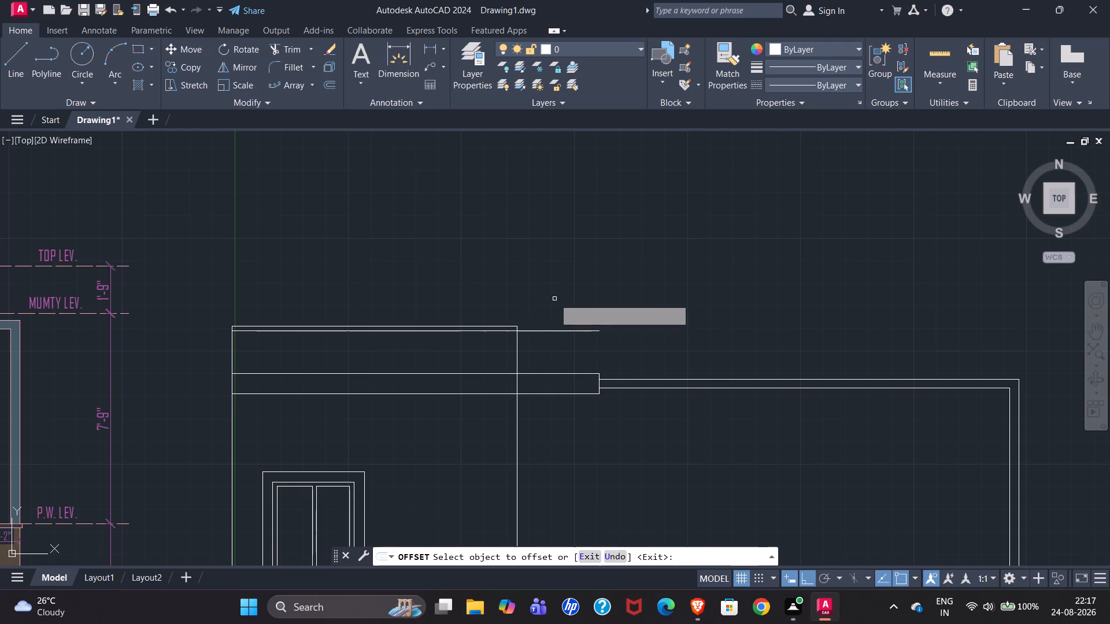
# Compare the offset line at the top of the upper-left block with the coping and its dimensions on the reference elevation.
pyautogui.scroll(-2, 670, 285)
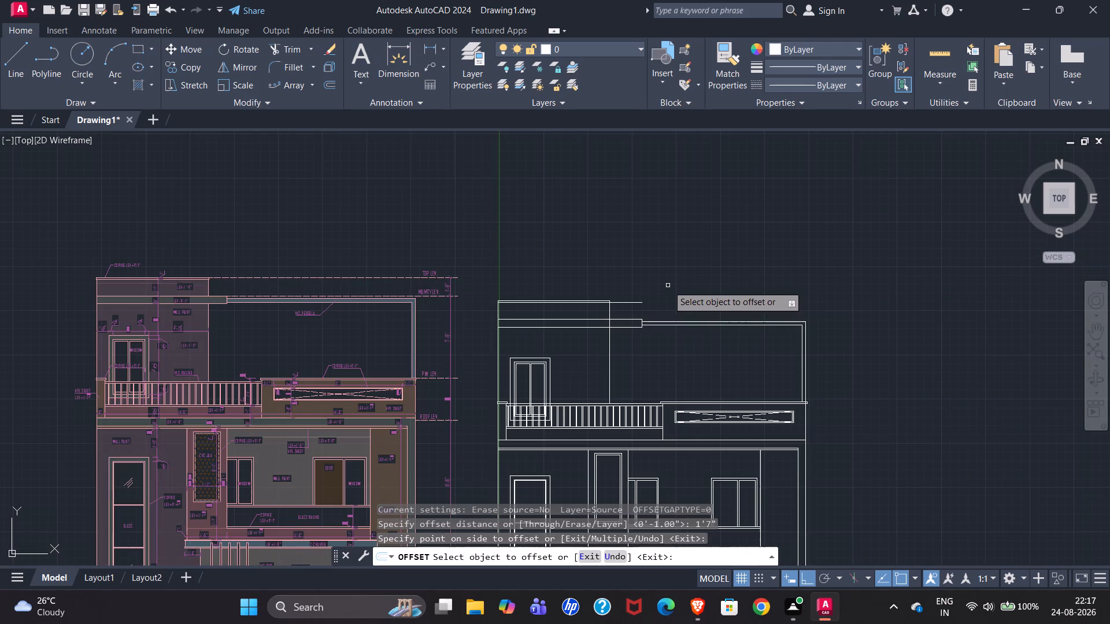
pyautogui.scroll(4, 568, 306)
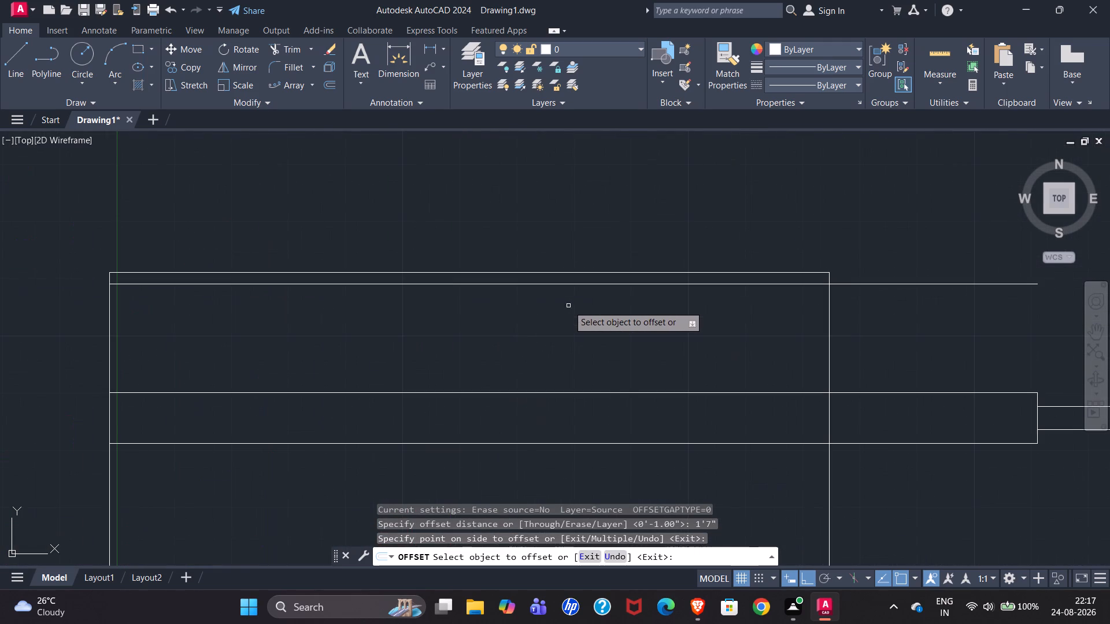
pyautogui.scroll(-3, 594, 298)
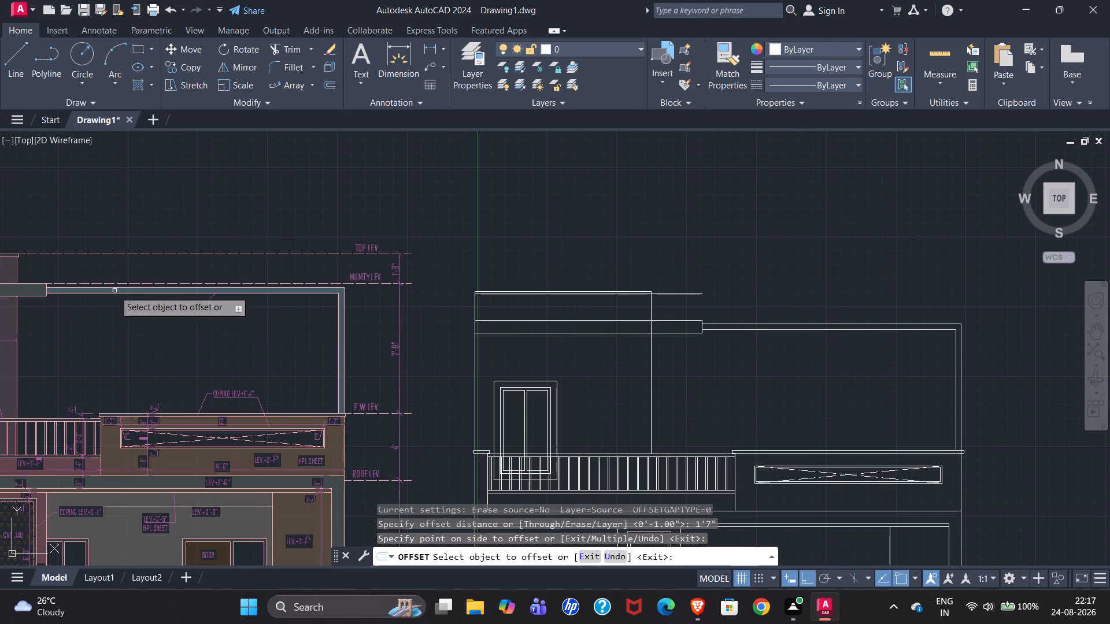
pyautogui.scroll(3, 659, 309)
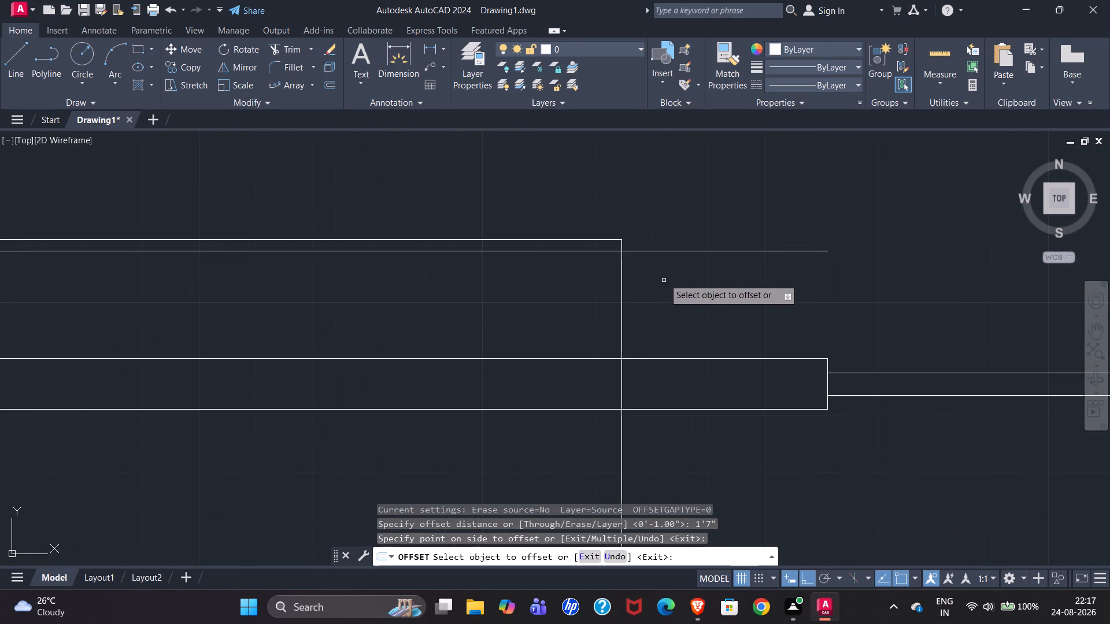
pyautogui.scroll(-3, 836, 239)
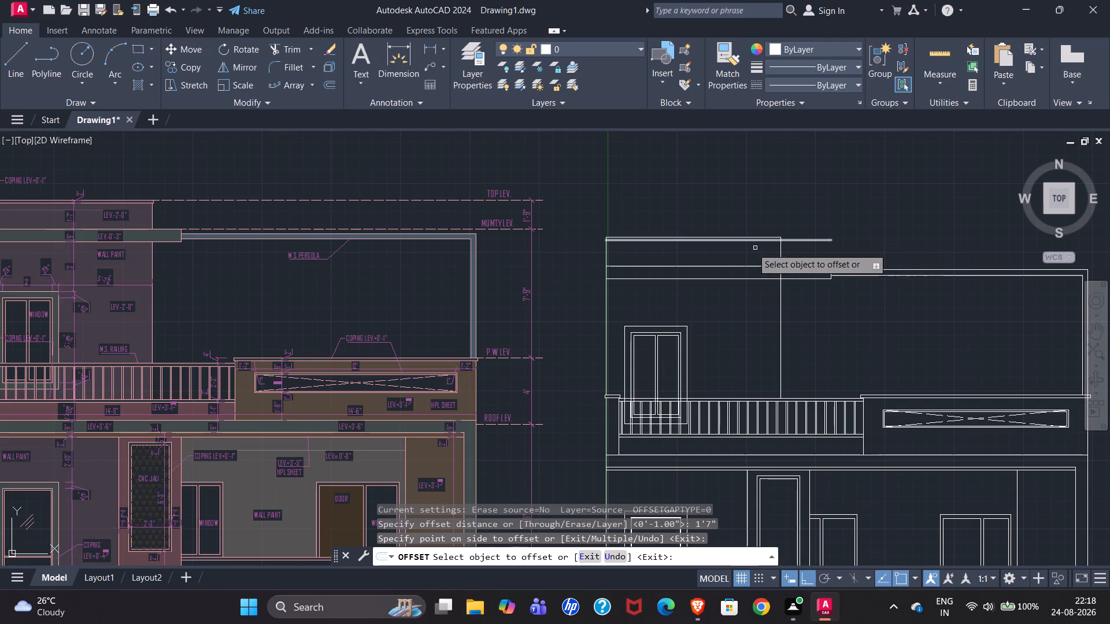
pyautogui.scroll(-1, 754, 248)
pyautogui.scroll(3, 280, 225)
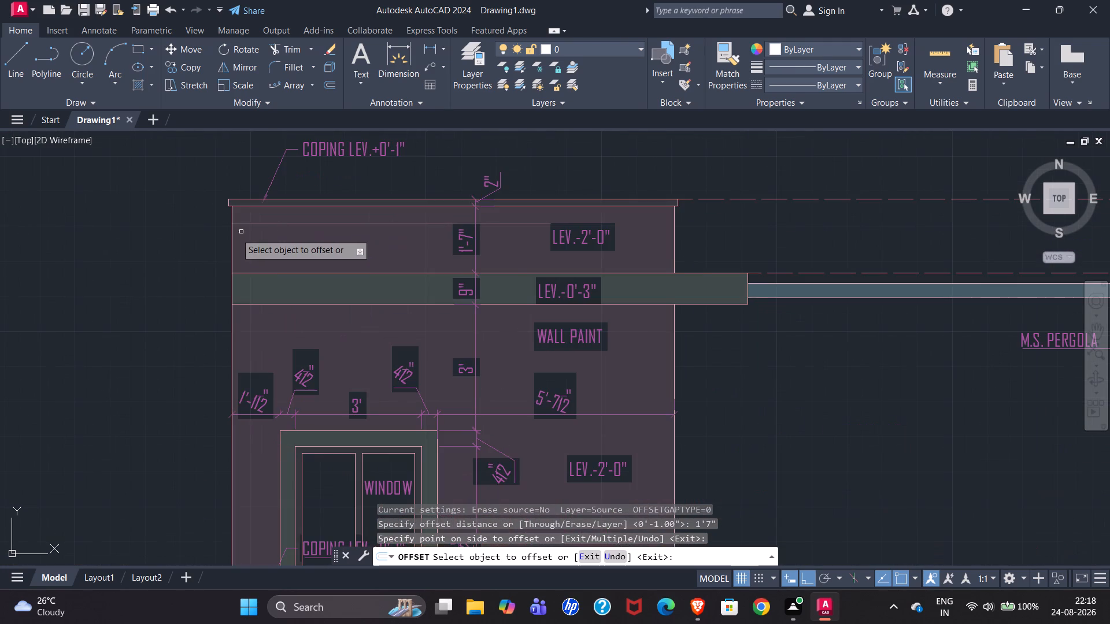
pyautogui.scroll(-4, 133, 251)
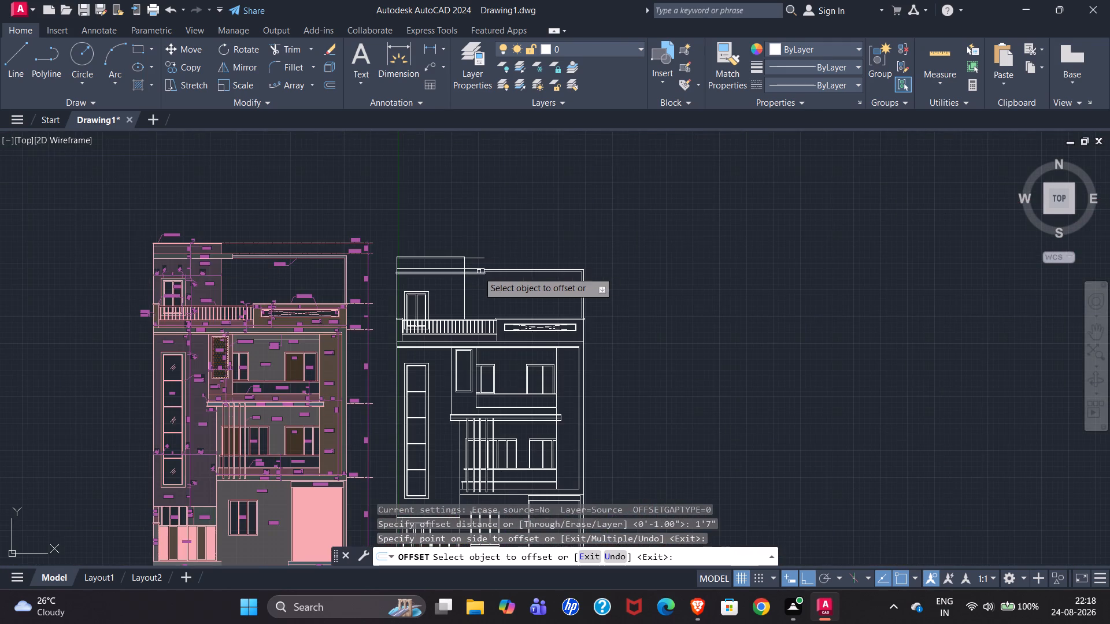
# Examine the coping's overhang and thickness at the top of the reference elevation's upper-left block against the redrawn block.
pyautogui.scroll(4, 478, 272)
pyautogui.scroll(-2, 486, 218)
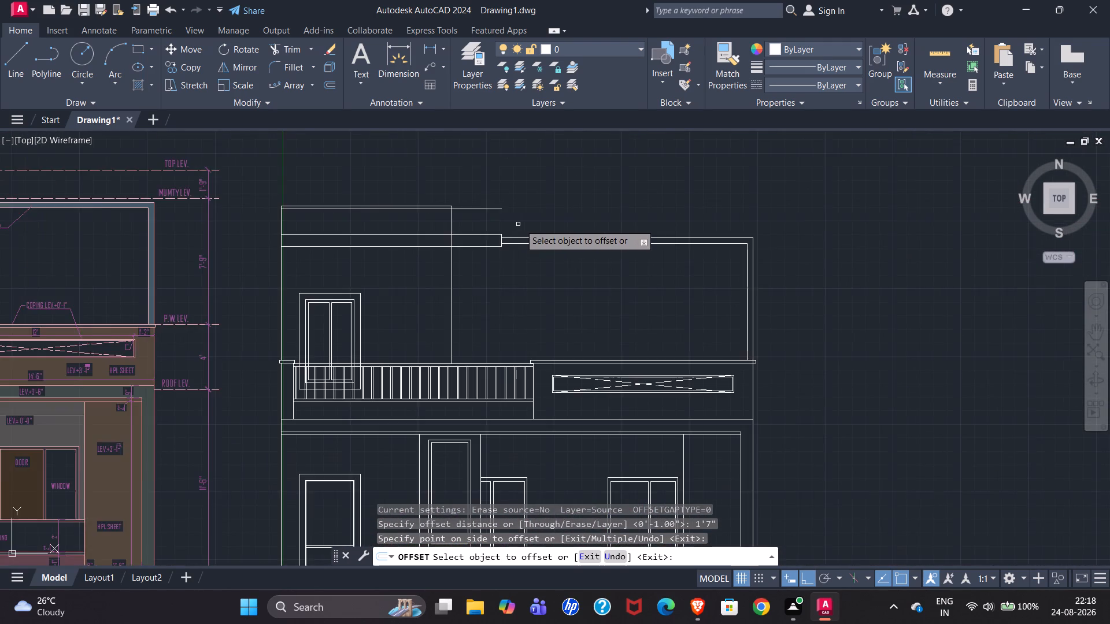
pyautogui.scroll(-1, 545, 221)
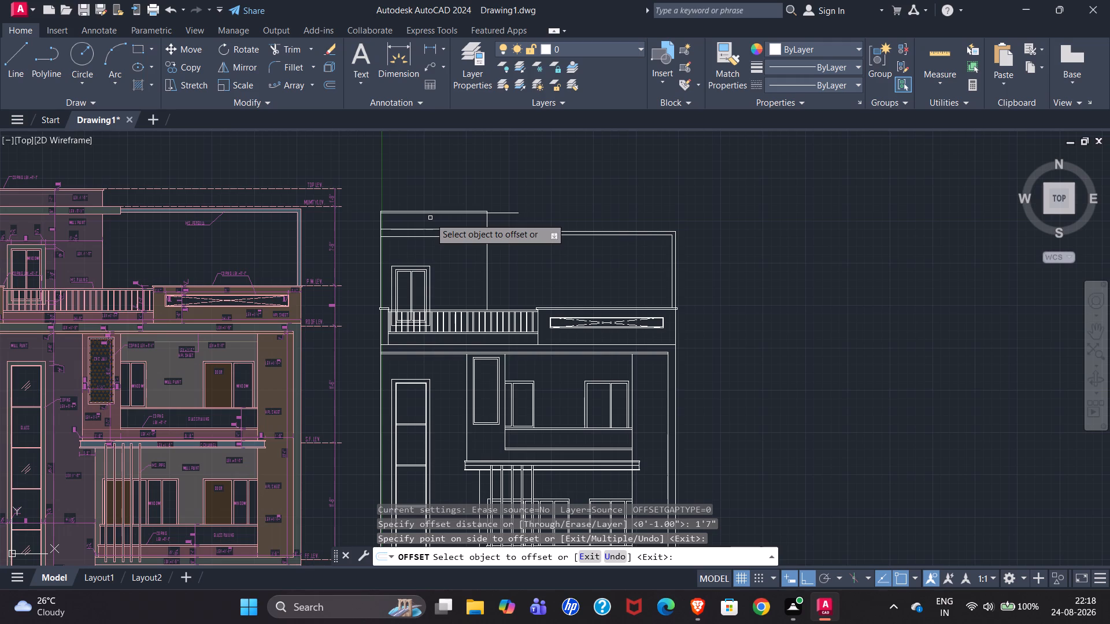
pyautogui.scroll(-1, 671, 208)
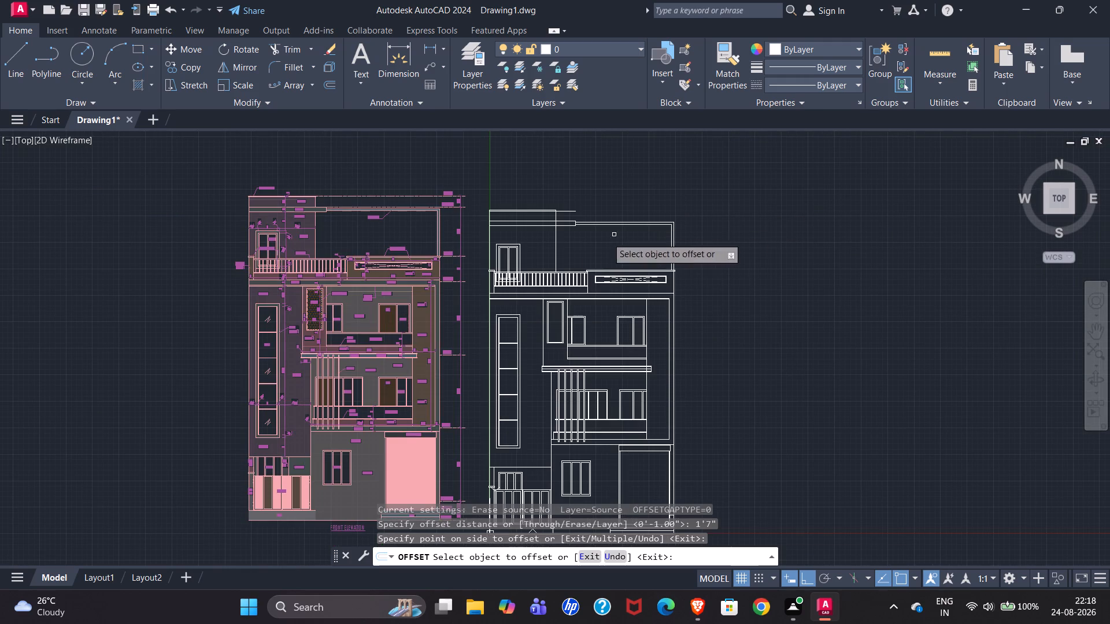
pyautogui.scroll(4, 536, 225)
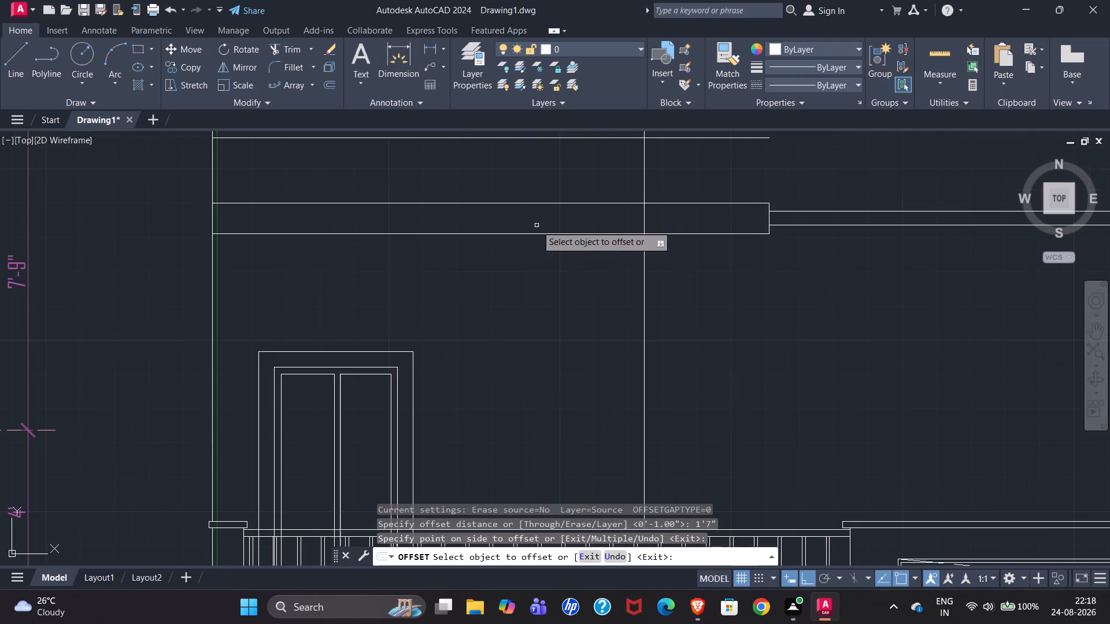
pyautogui.scroll(-1, 516, 236)
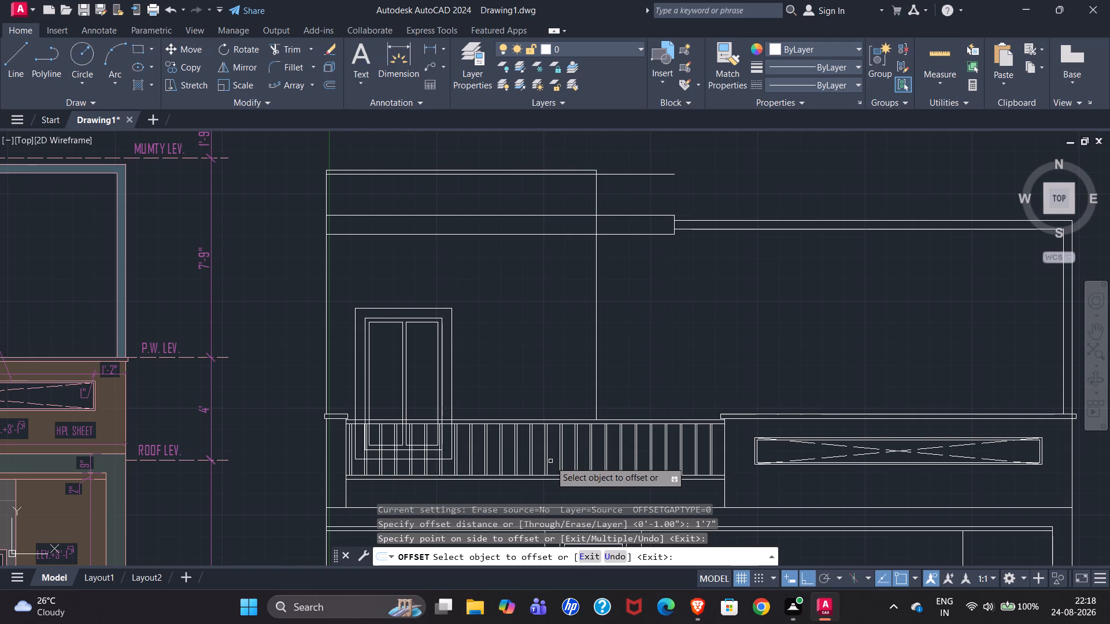
pyautogui.scroll(-1, 760, 360)
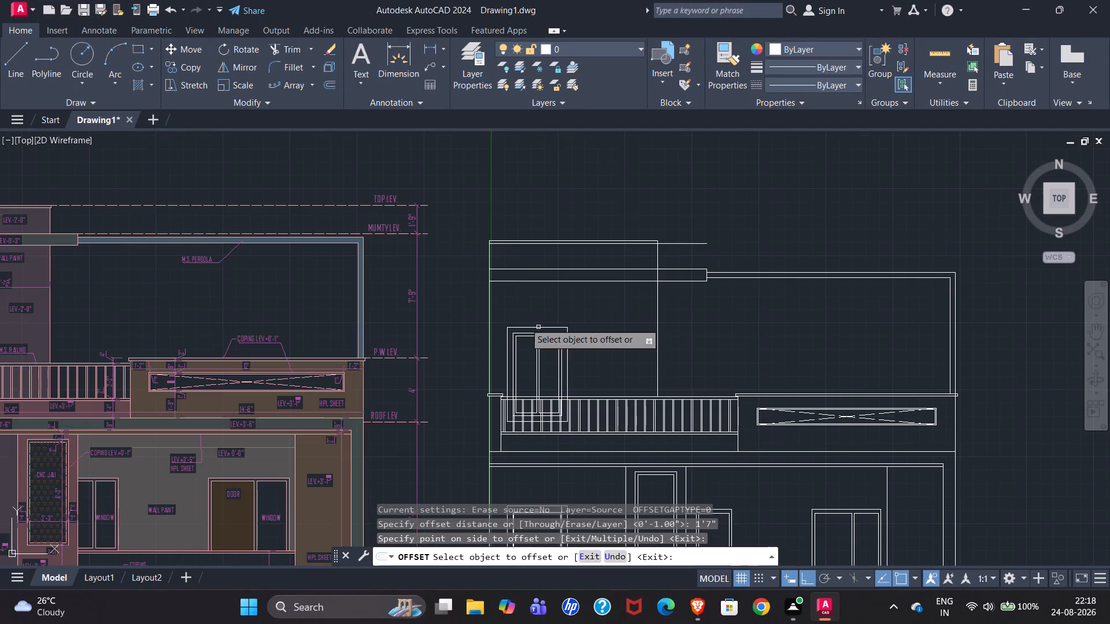
pyautogui.scroll(-1, 583, 242)
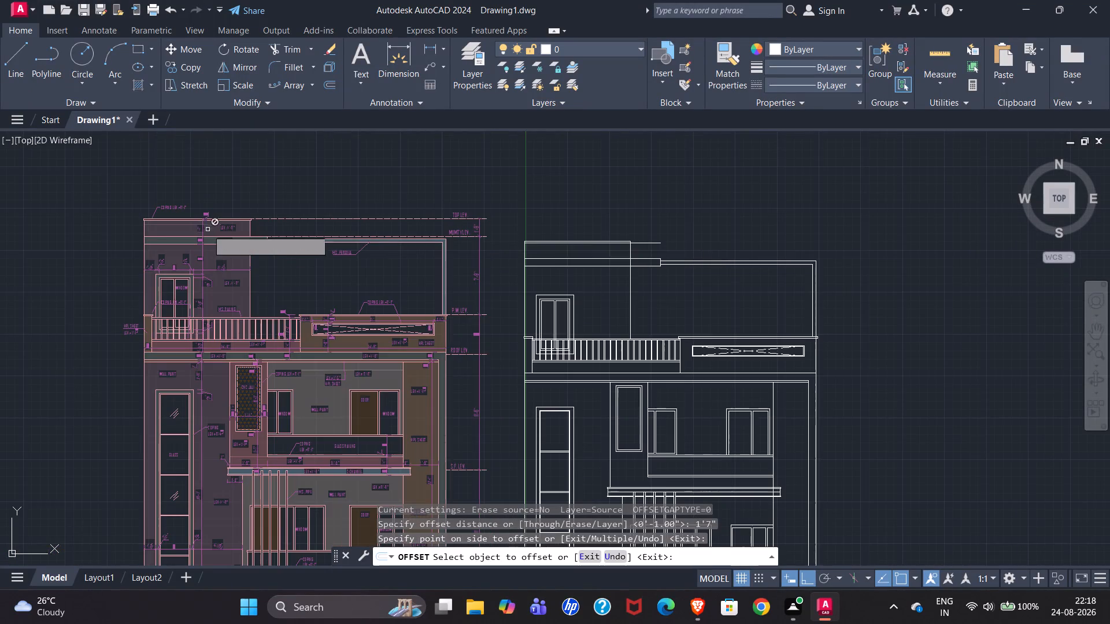
pyautogui.scroll(4, 201, 229)
pyautogui.scroll(-3, 91, 231)
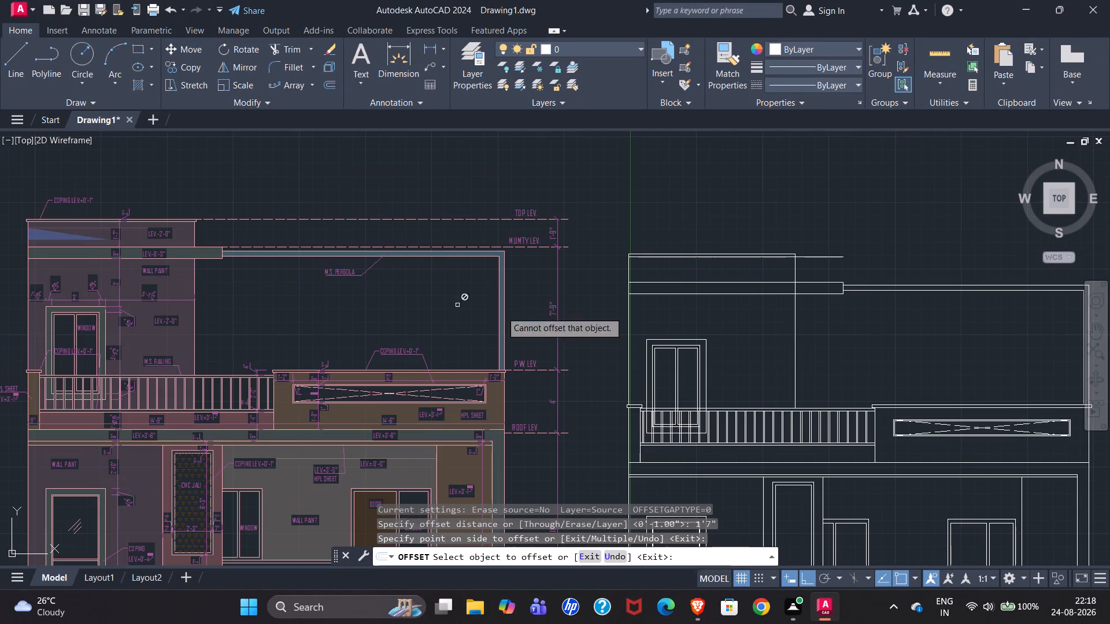
pyautogui.scroll(3, 801, 261)
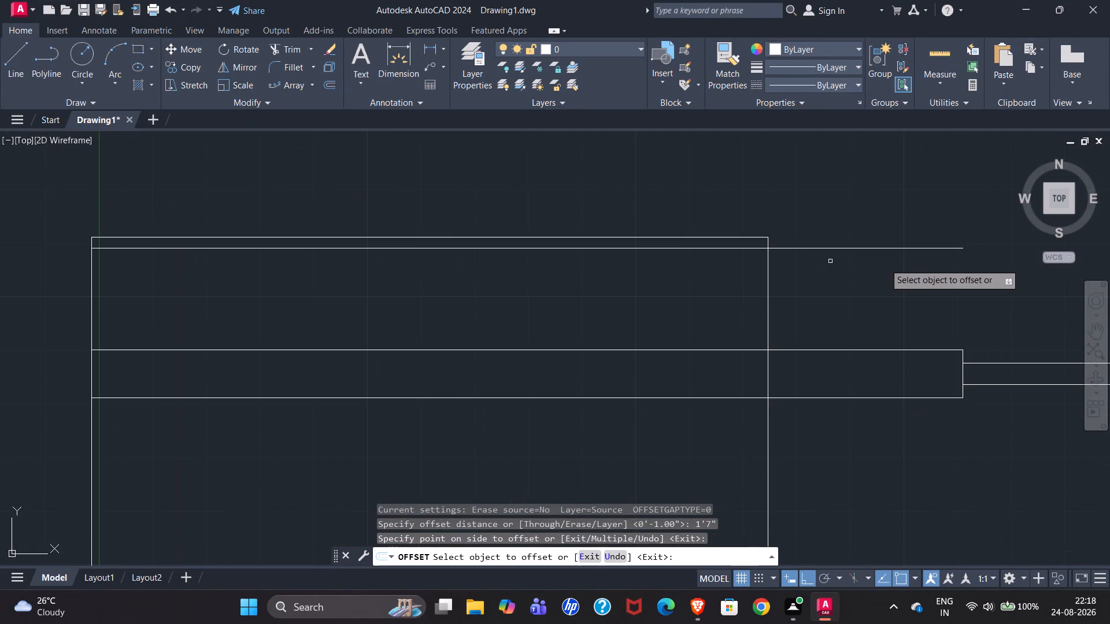
pyautogui.scroll(-3, 927, 264)
pyautogui.scroll(3, 90, 233)
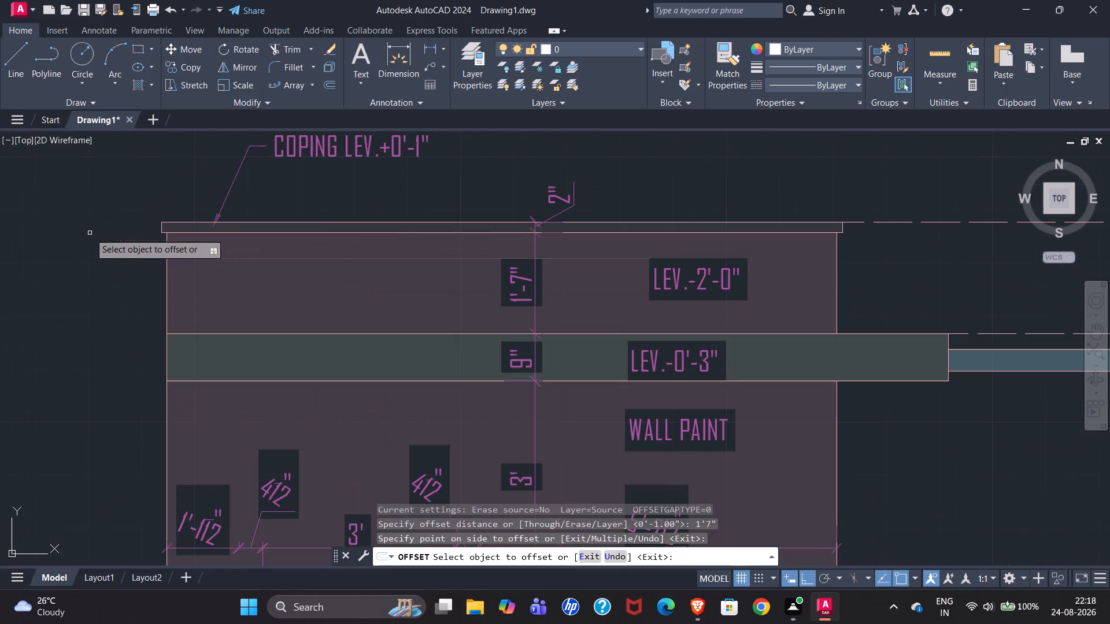
pyautogui.scroll(-1, 140, 239)
pyautogui.scroll(-1, 53, 249)
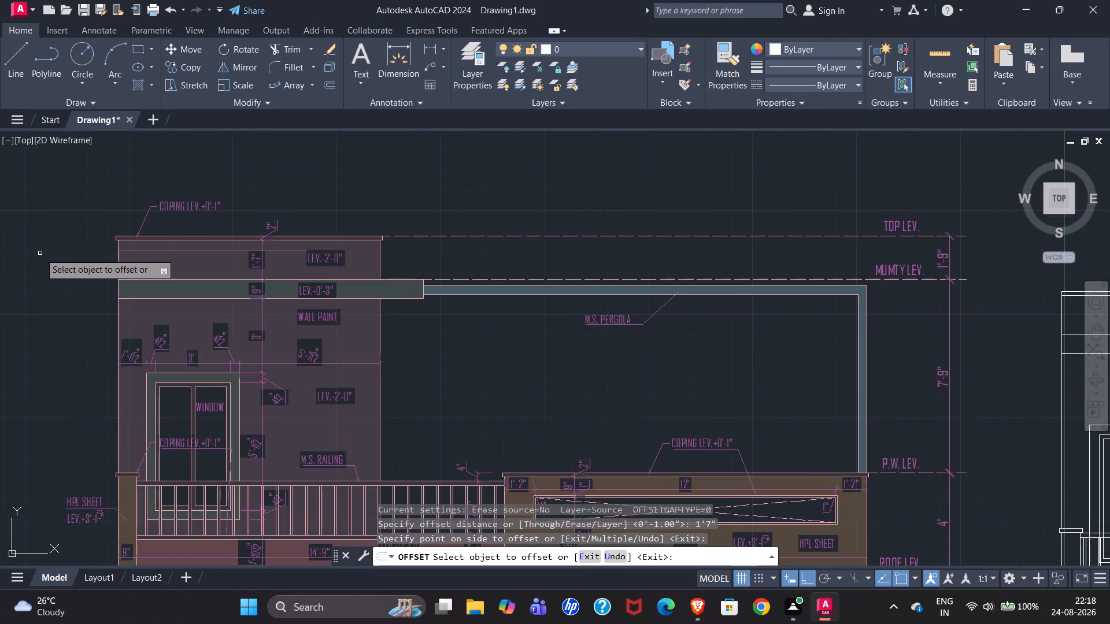
pyautogui.scroll(-2, 41, 254)
pyautogui.scroll(4, 442, 276)
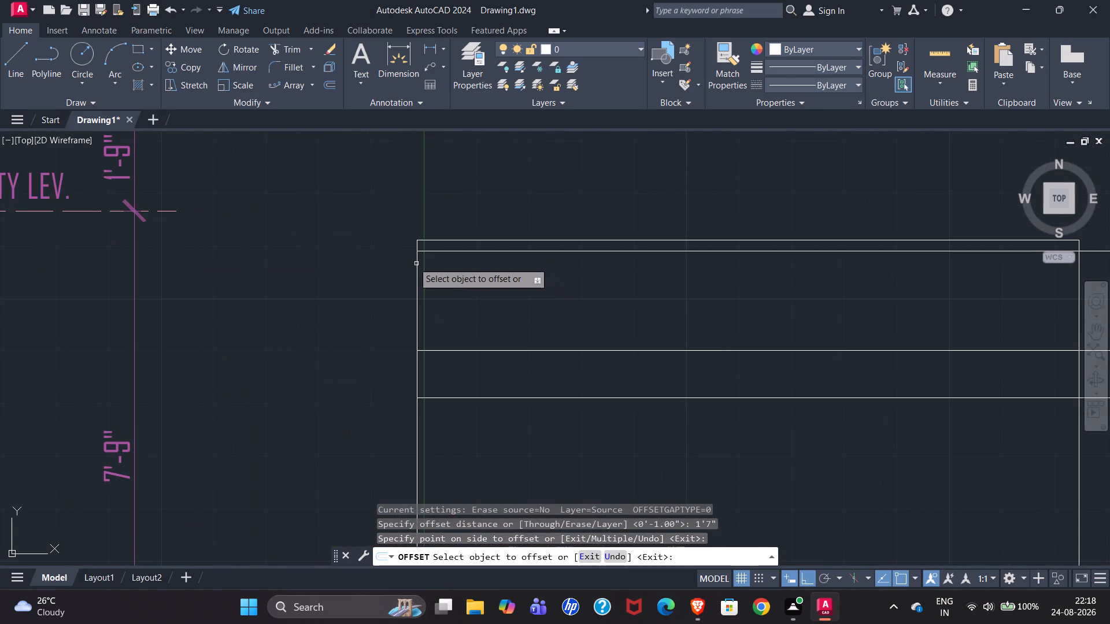
pyautogui.press('Escape')
# Trim the coping's lower line where it runs past the right edge of the redrawn upper-left block.
pyautogui.scroll(4, 427, 250)
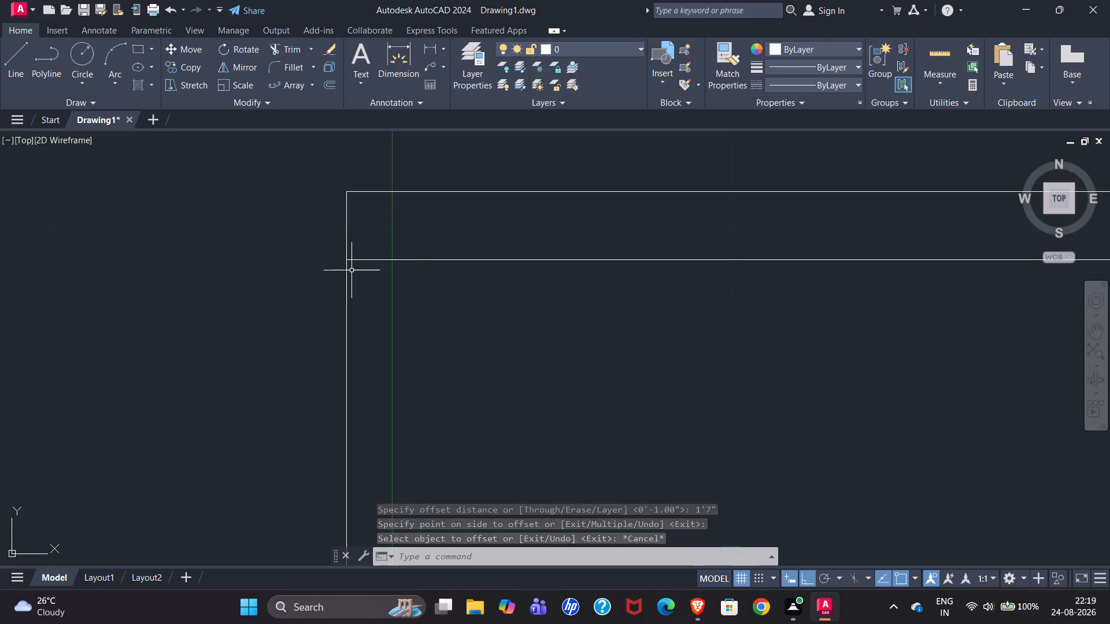
pyautogui.scroll(-6, 357, 271)
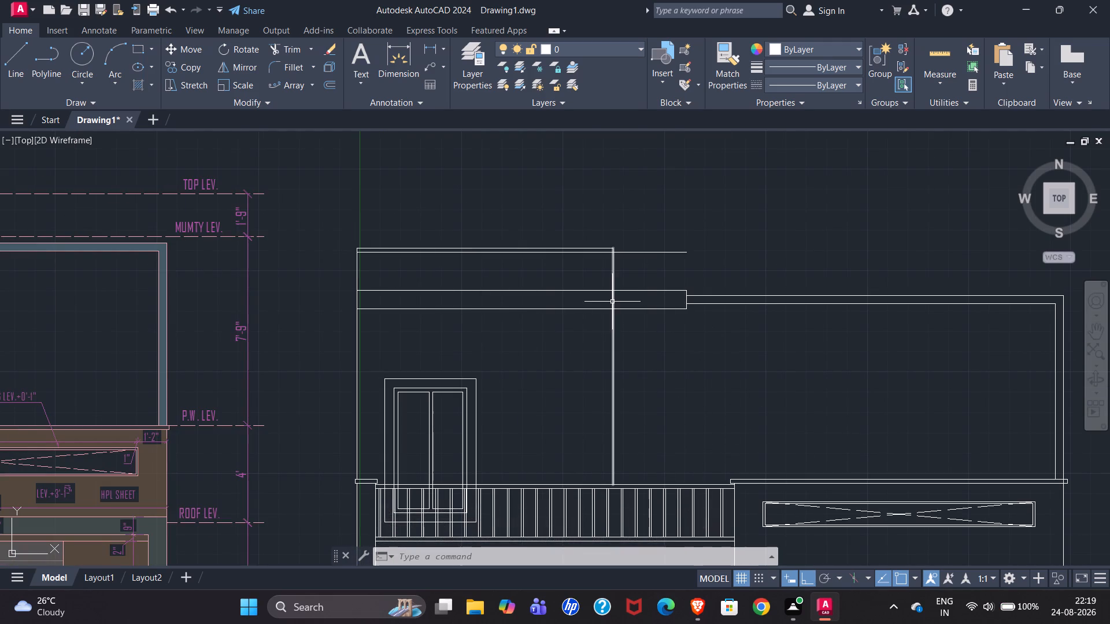
pyautogui.write('tr')
pyautogui.press('Return')
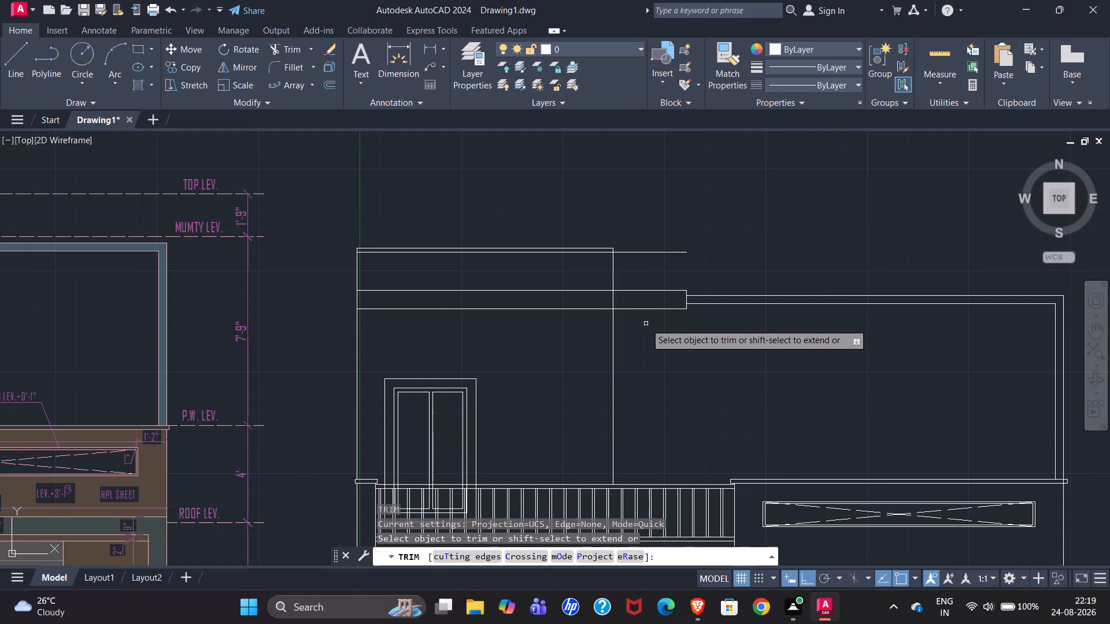
pyautogui.moveTo(637, 236); pyautogui.dragTo(642, 261)
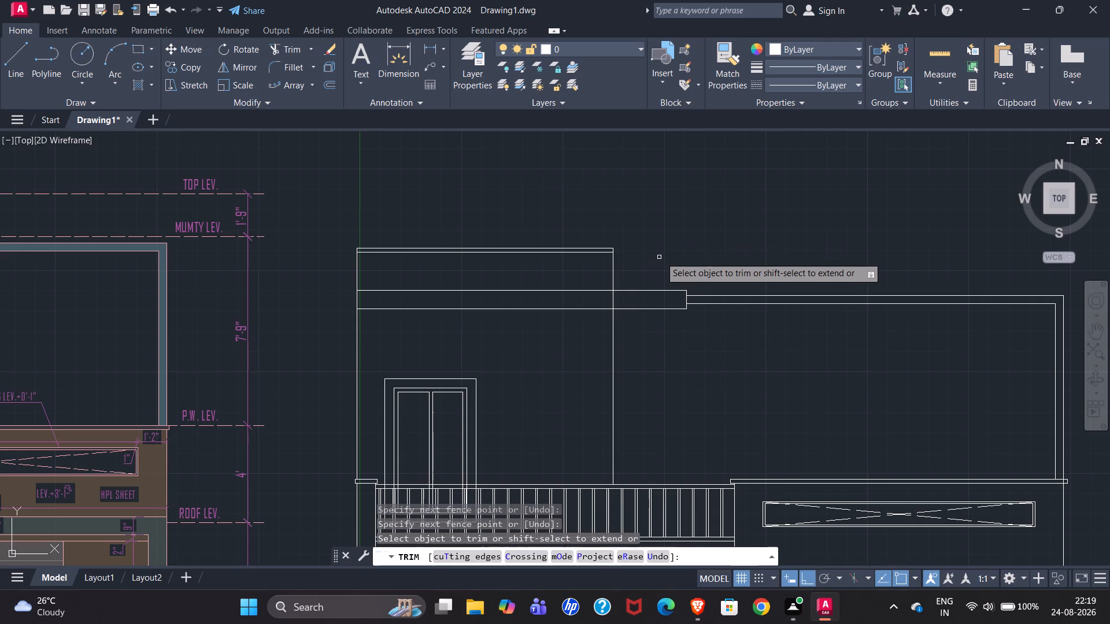
pyautogui.press('`')
pyautogui.press('Escape')
# Draw the coping's right end as lines projecting 2" beyond the upper-left block's edge, up to the top line and back.
pyautogui.scroll(4, 587, 251)
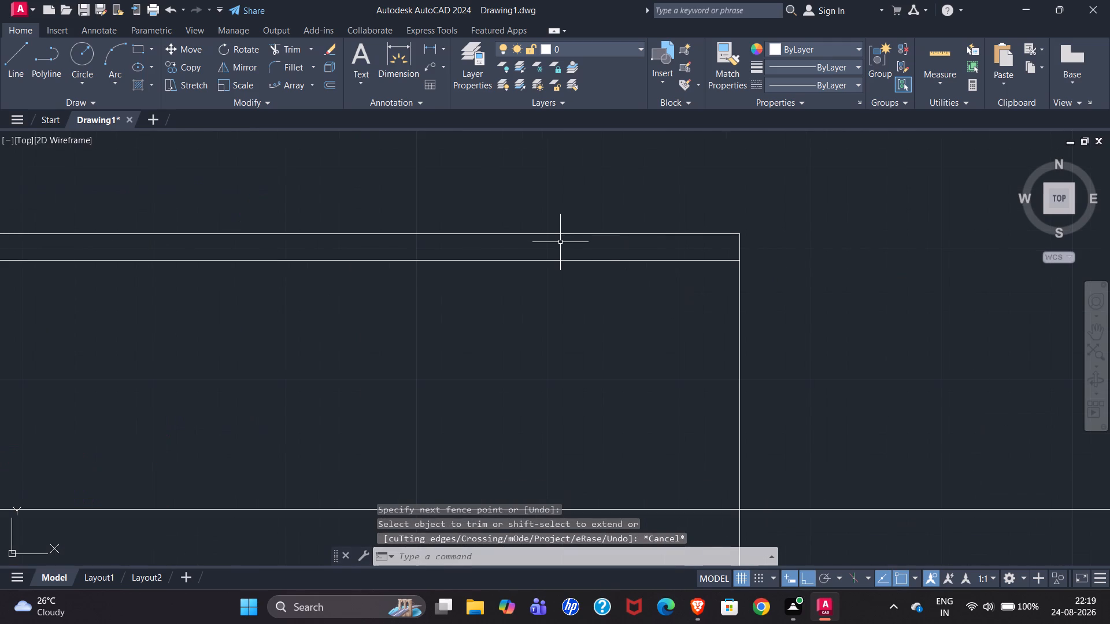
pyautogui.press('l')
pyautogui.press('Return')
pyautogui.scroll(2, 745, 258)
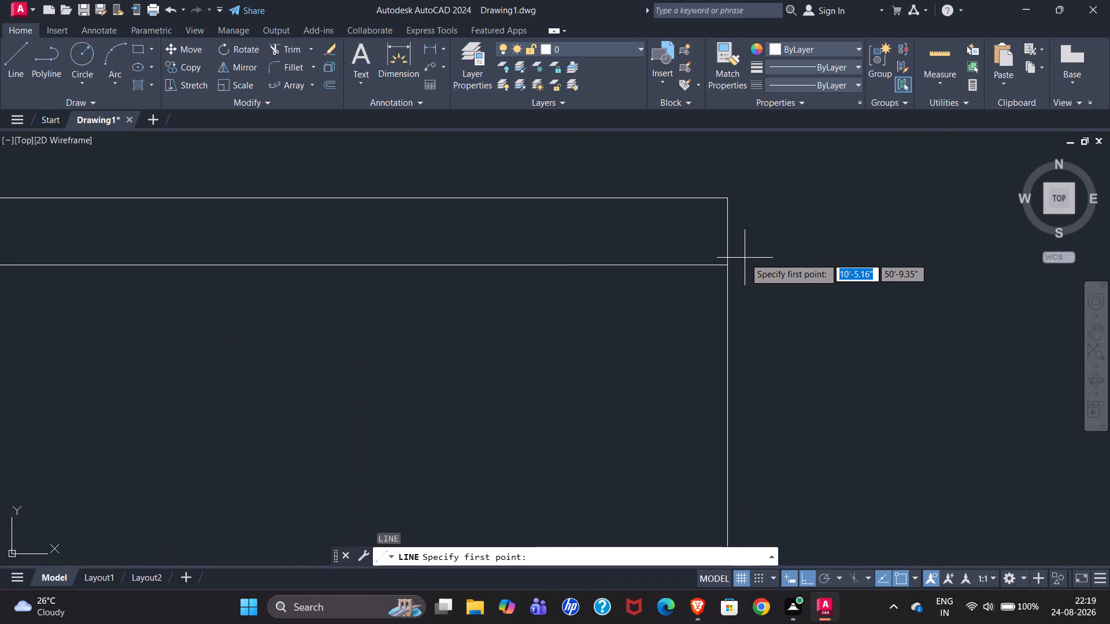
pyautogui.click(727, 266)
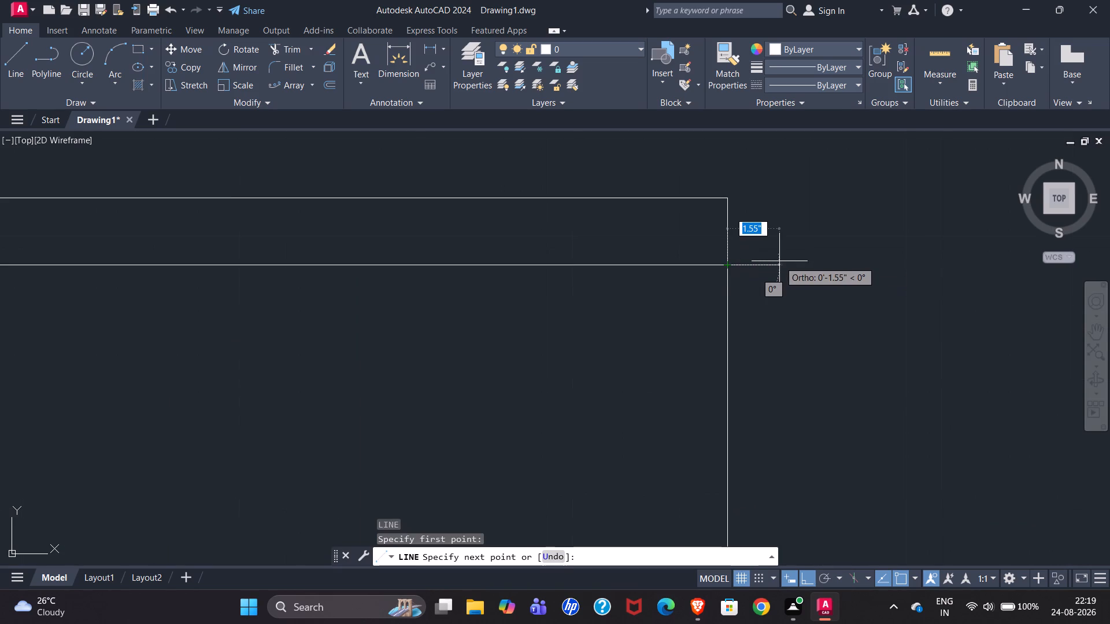
pyautogui.press('2')
pyautogui.hotkey('shift', '"')
pyautogui.press('Return')
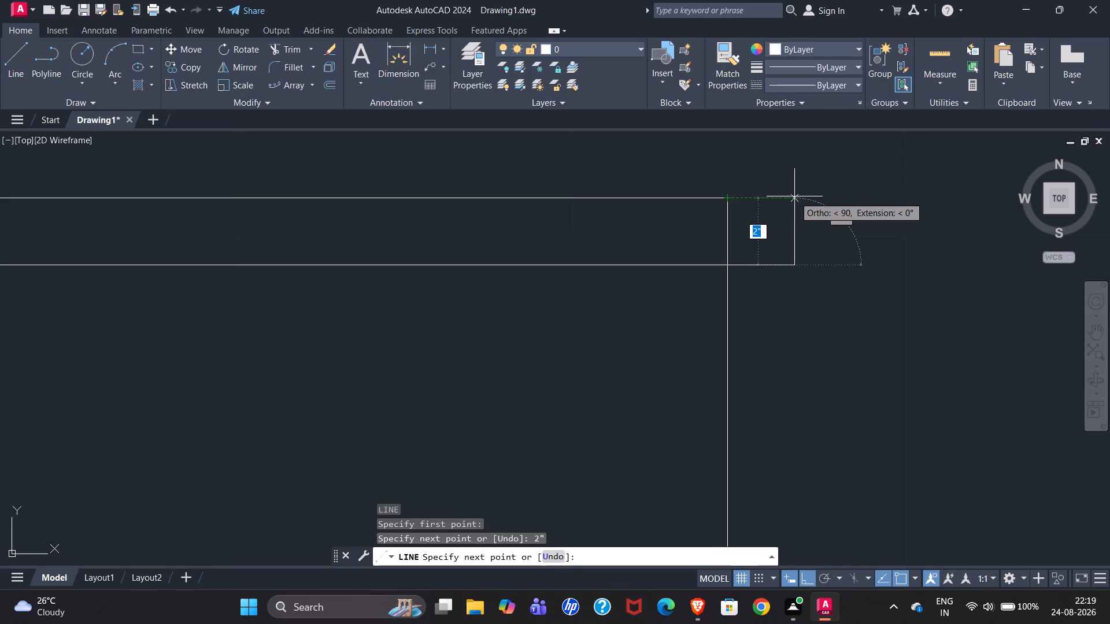
pyautogui.click(794, 196)
pyautogui.click(729, 201)
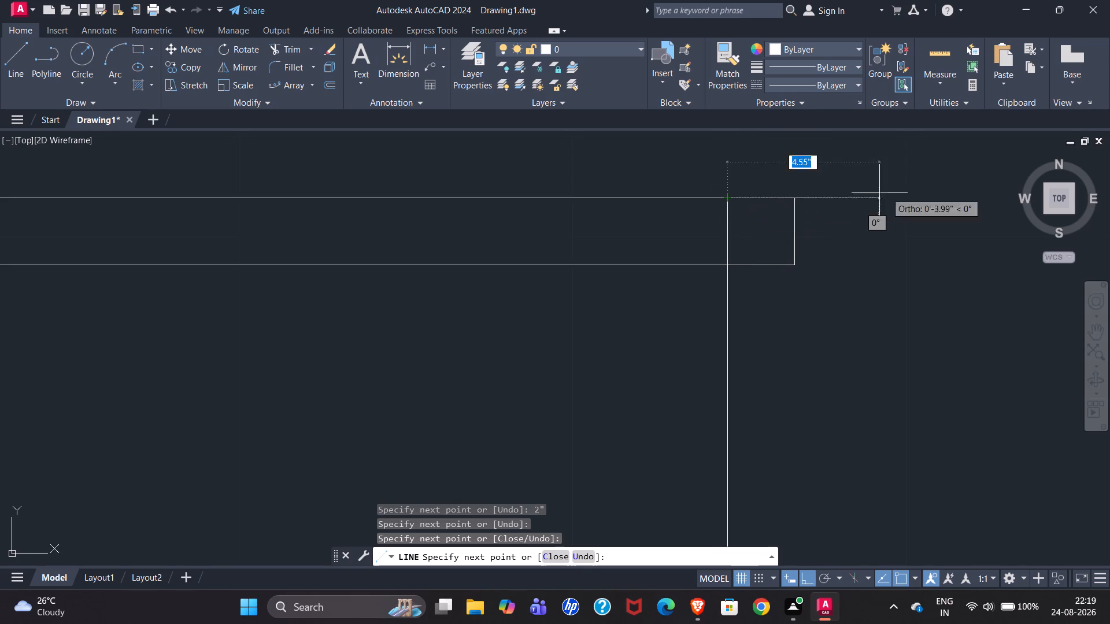
pyautogui.press('Escape')
# Mirror the three coping end lines to the block's left side about a vertical axis through the top line's midpoint, keeping the originals.
pyautogui.scroll(-3, 923, 193)
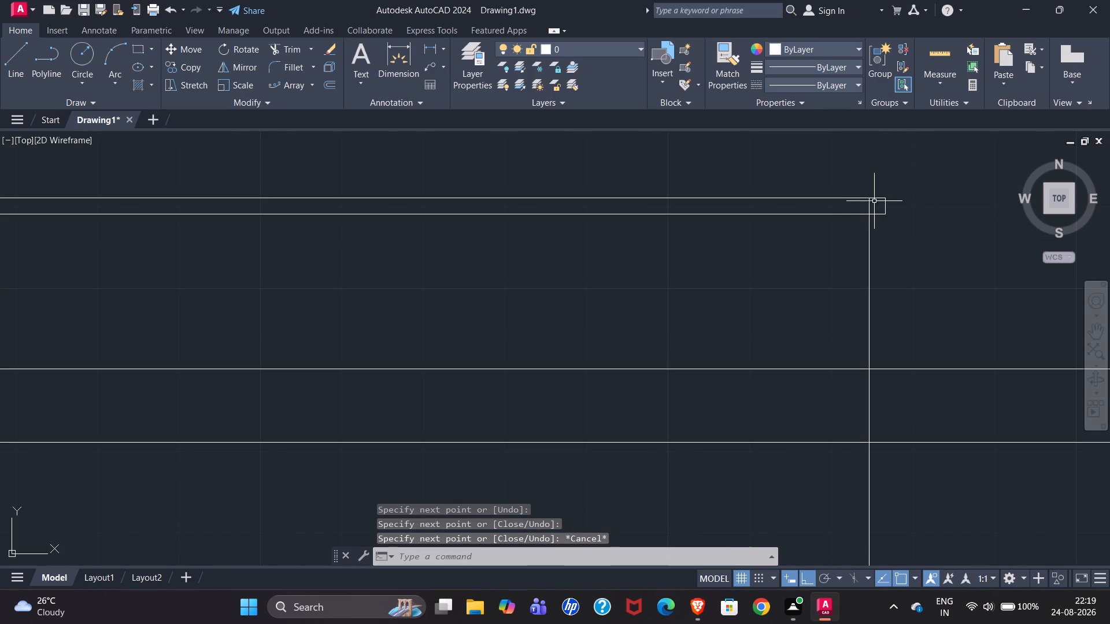
pyautogui.click(875, 198)
pyautogui.click(878, 211)
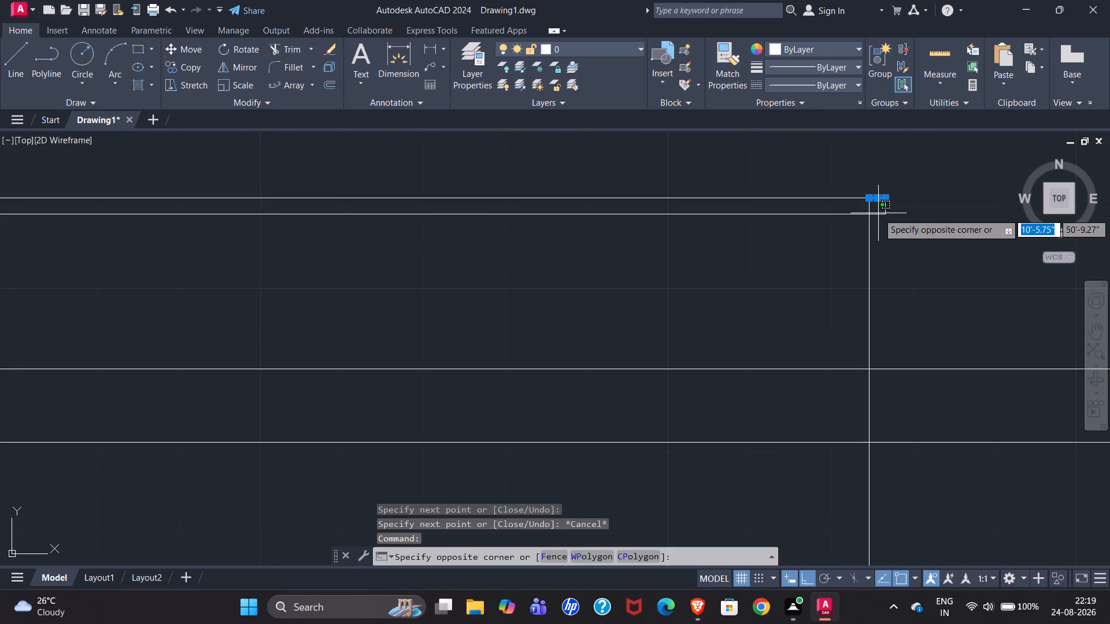
pyautogui.click(878, 213)
pyautogui.scroll(4, 881, 214)
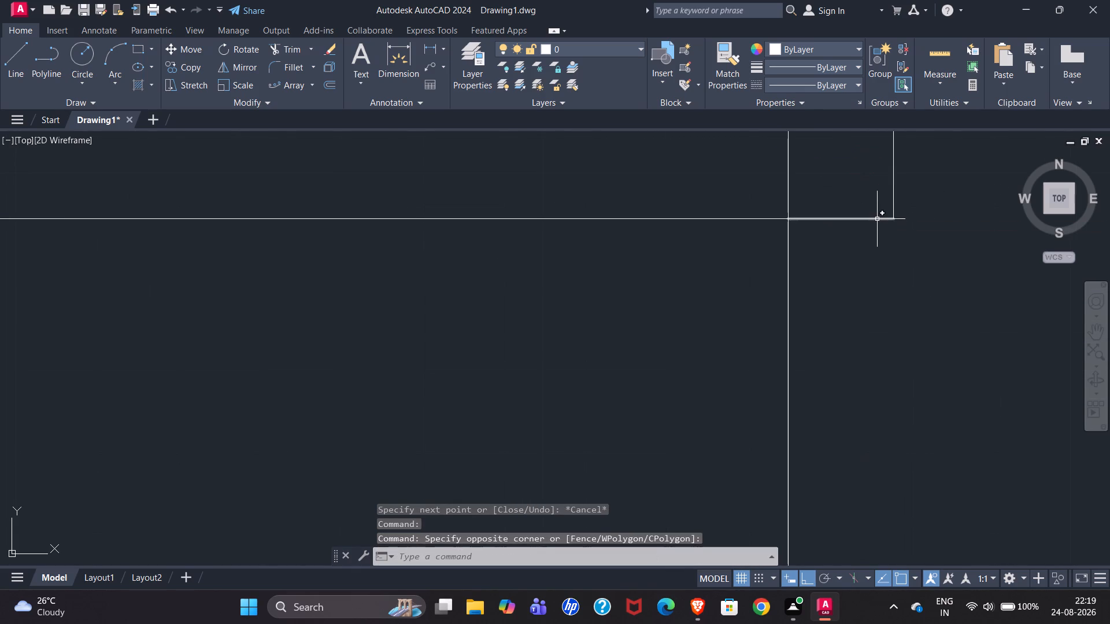
pyautogui.click(877, 218)
pyautogui.click(893, 195)
pyautogui.scroll(-1, 876, 219)
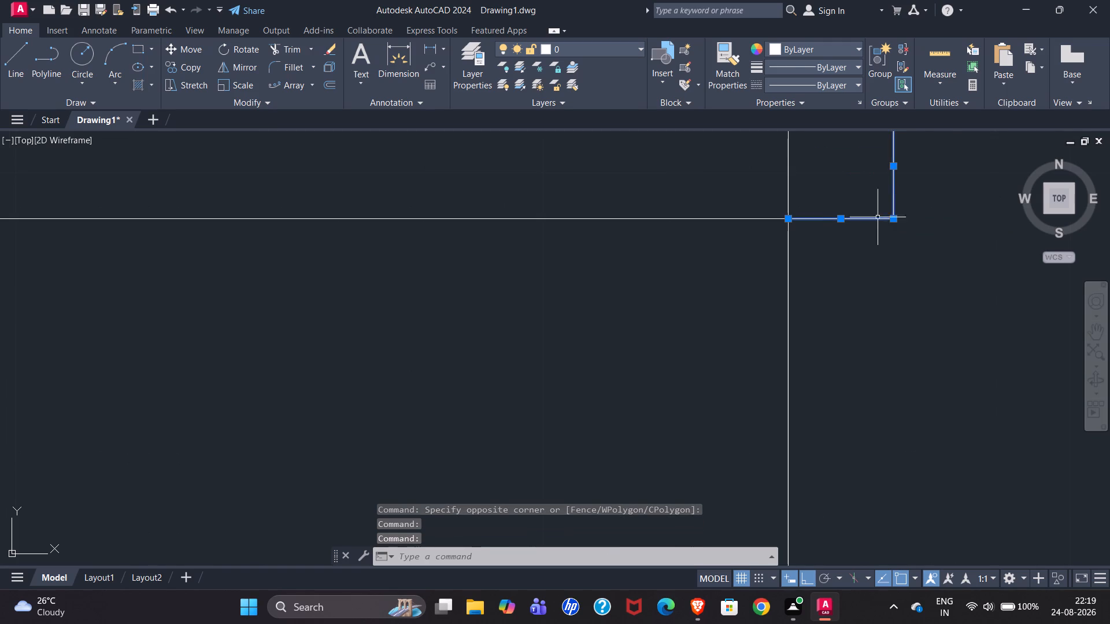
pyautogui.scroll(-4, 874, 224)
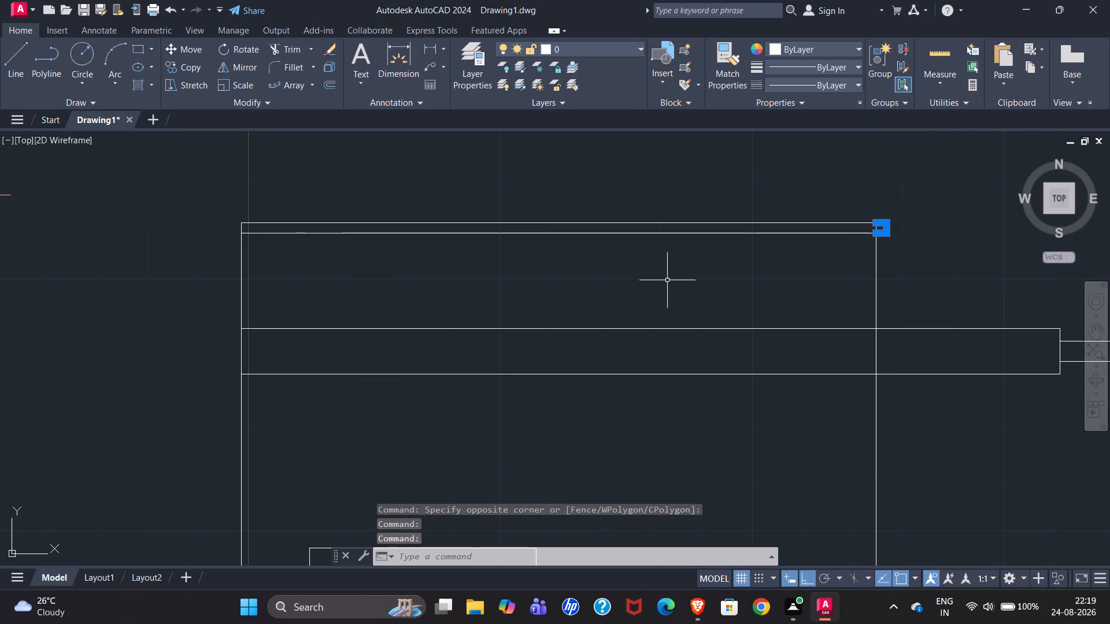
pyautogui.write('mi')
pyautogui.press('Return')
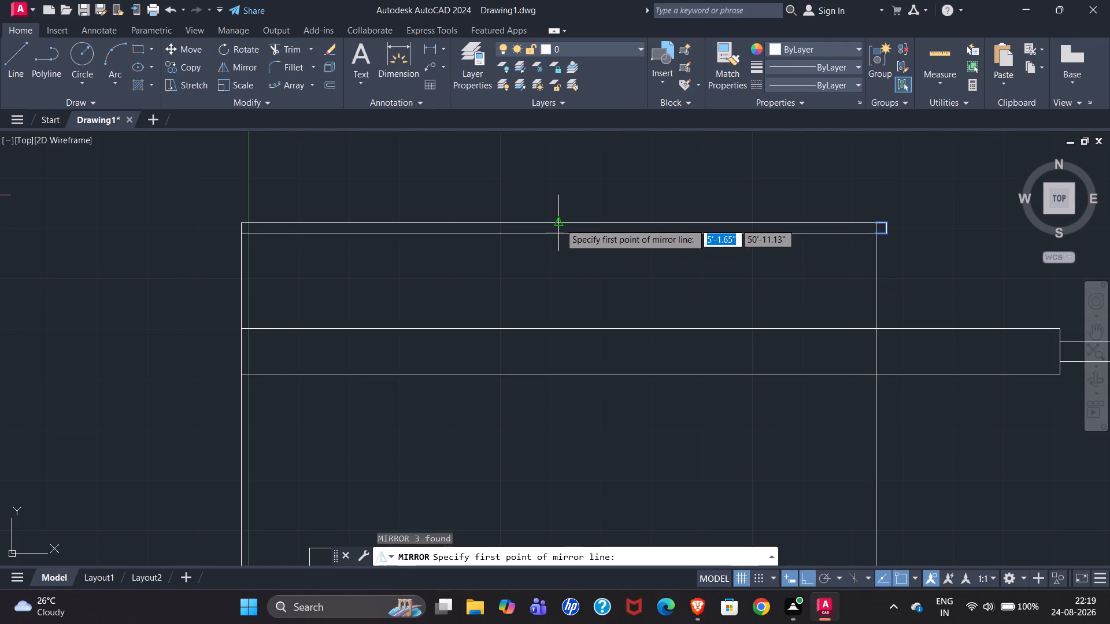
pyautogui.click(560, 224)
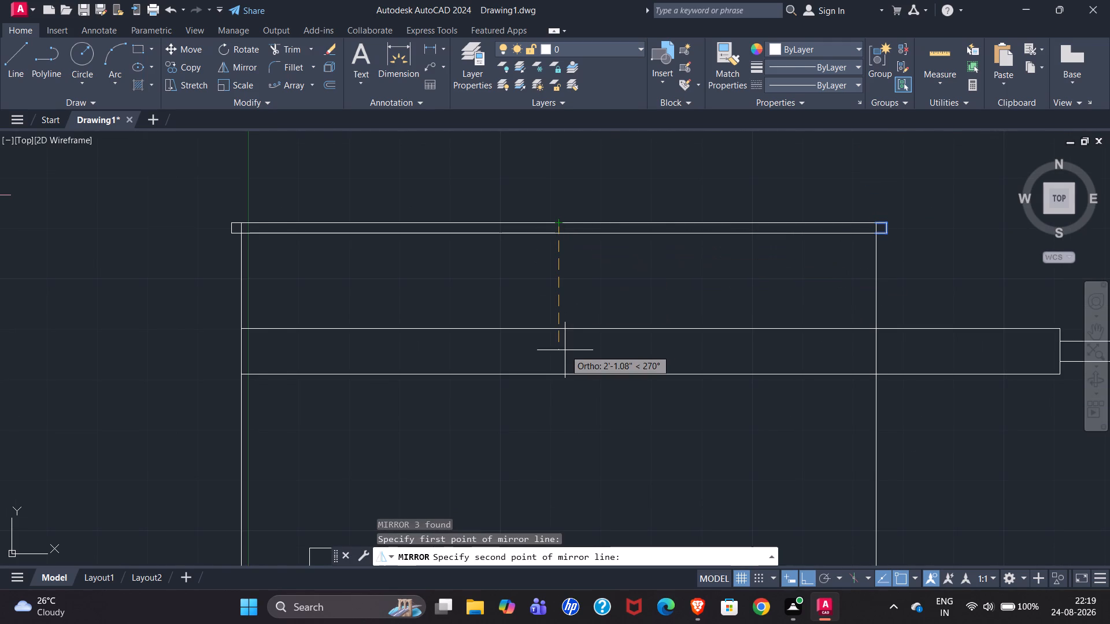
pyautogui.click(565, 350)
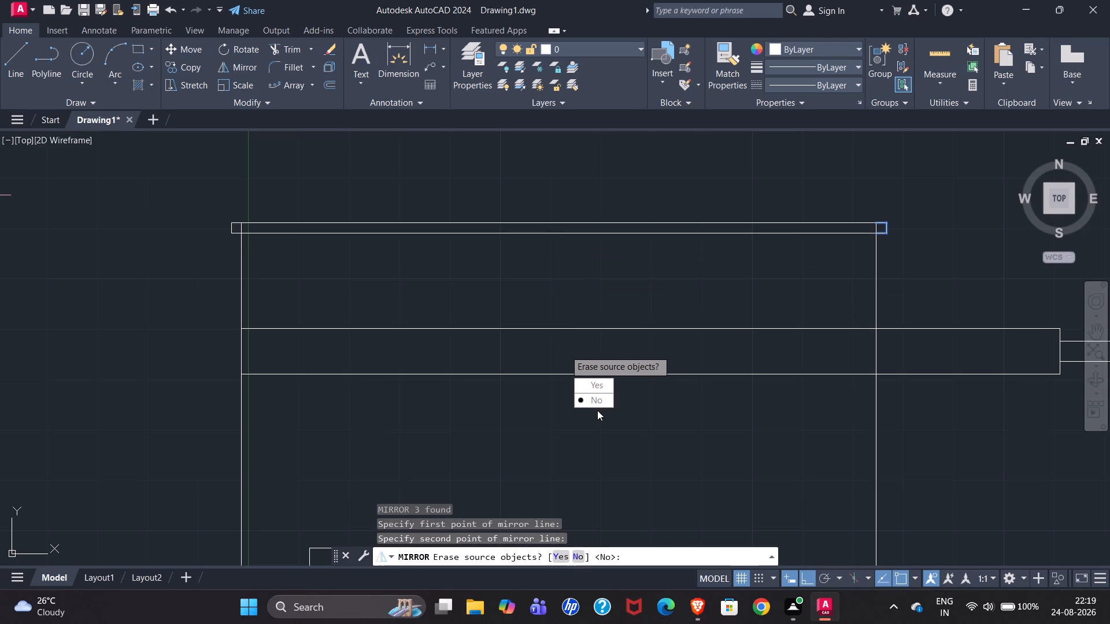
pyautogui.moveTo(596, 406); pyautogui.dragTo(565, 350)
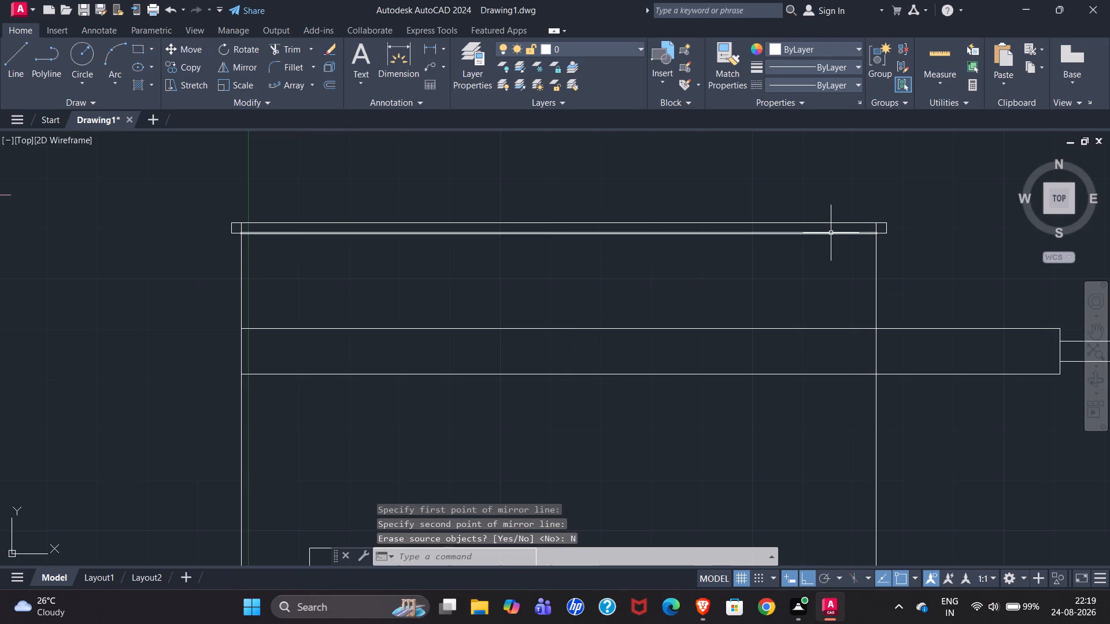
# Trim the upper-left block's two vertical edges where they cross inside the coping at both ends.
pyautogui.scroll(2, 239, 221)
pyautogui.write('tr')
pyautogui.press('Return')
pyautogui.moveTo(234, 236); pyautogui.dragTo(270, 236)
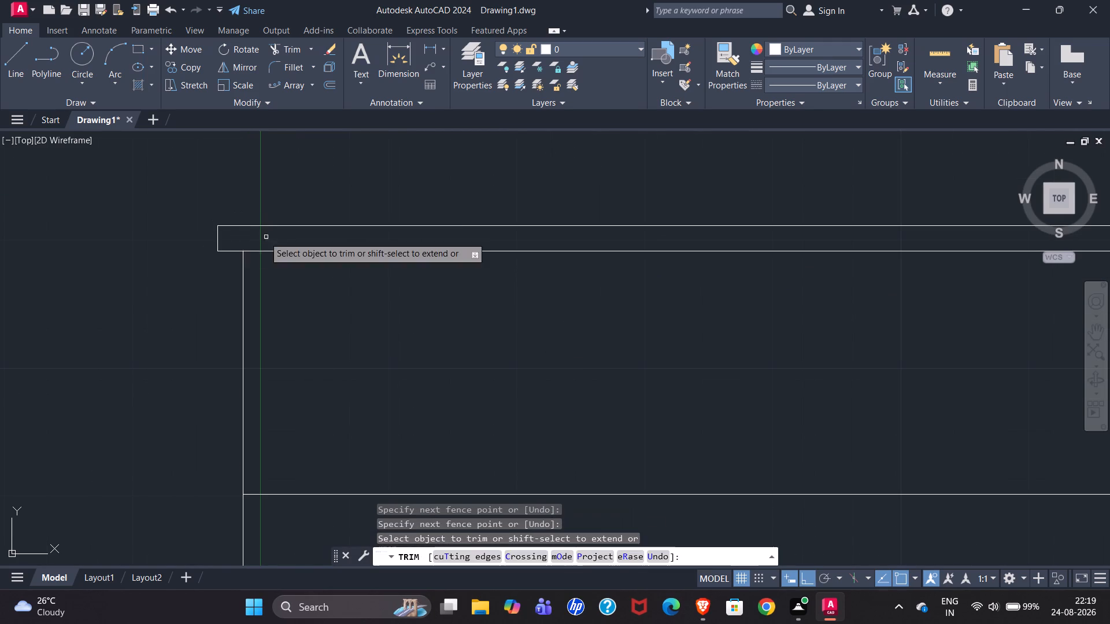
pyautogui.scroll(-3, 23, 248)
pyautogui.scroll(4, 455, 246)
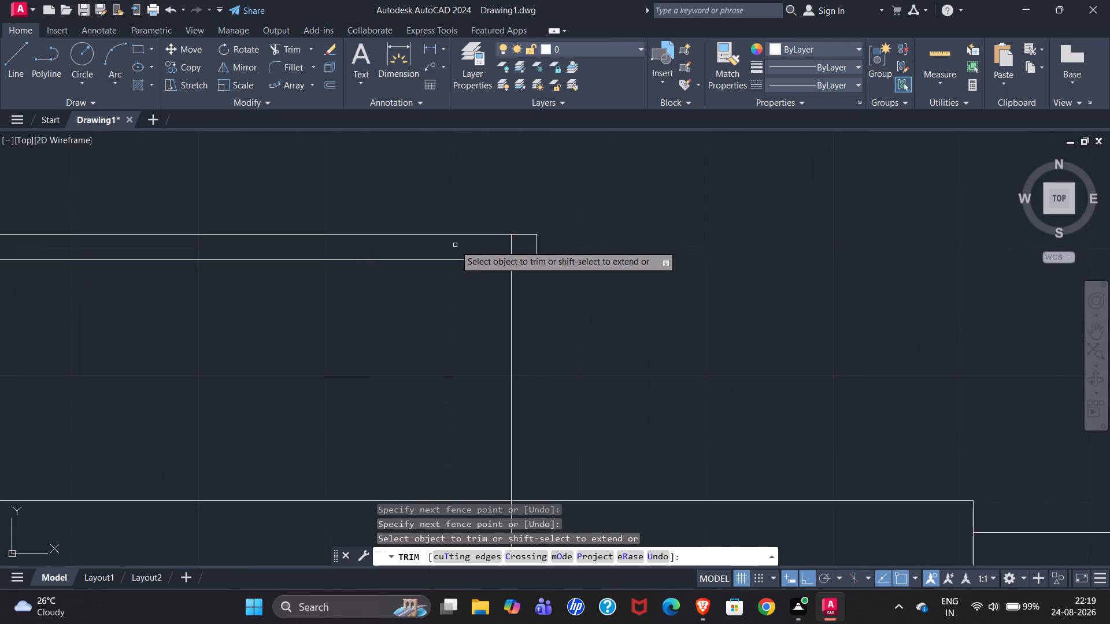
pyautogui.moveTo(542, 248); pyautogui.dragTo(567, 248)
pyautogui.scroll(-4, 638, 232)
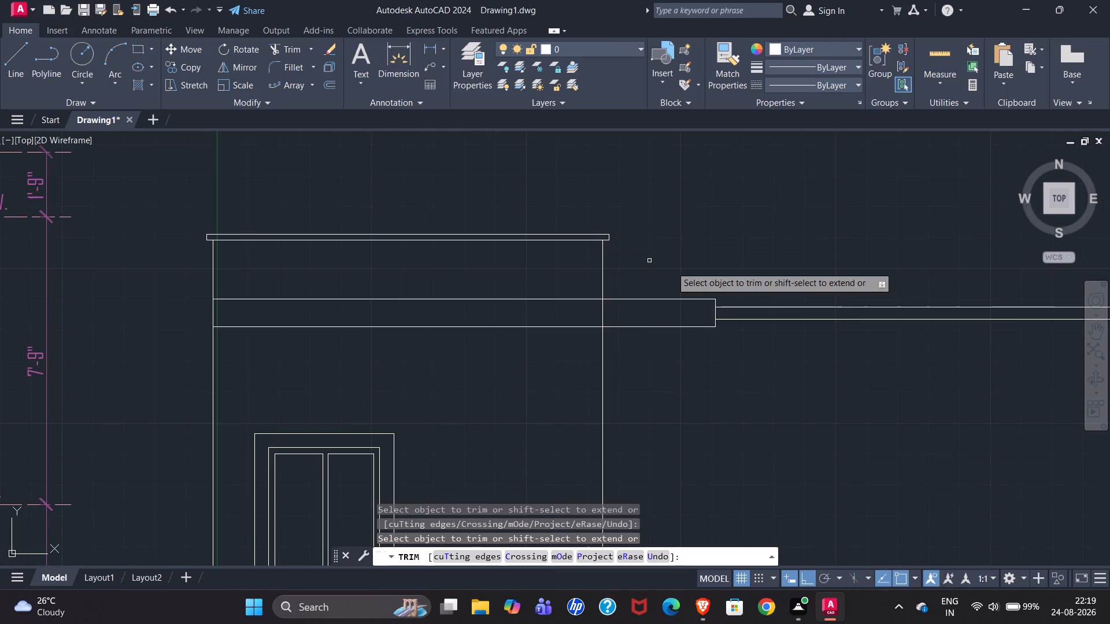
pyautogui.press('Escape')
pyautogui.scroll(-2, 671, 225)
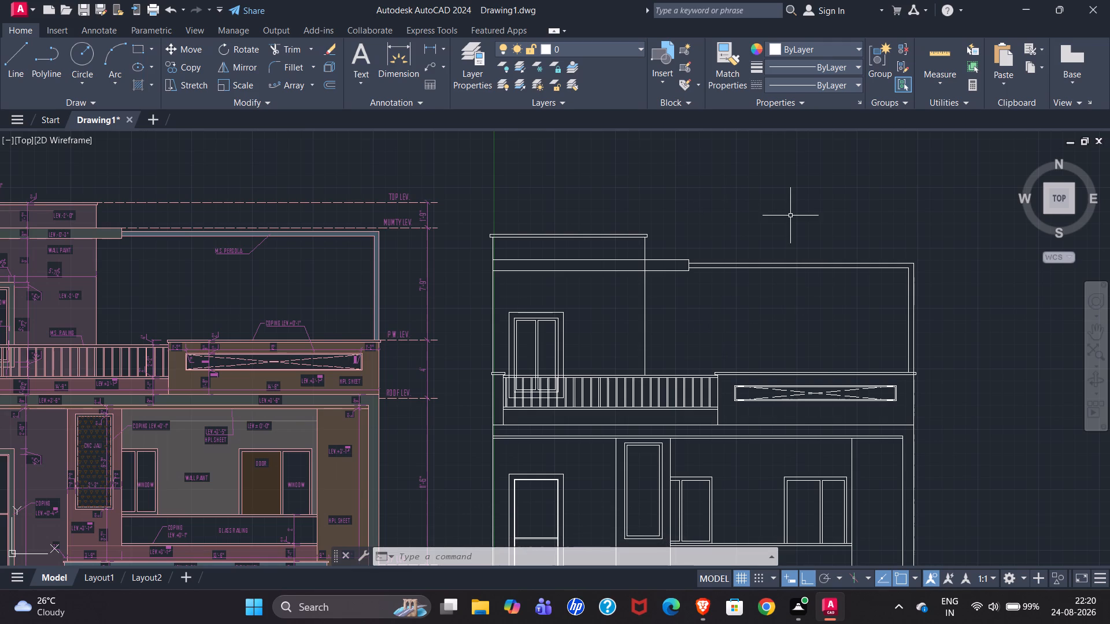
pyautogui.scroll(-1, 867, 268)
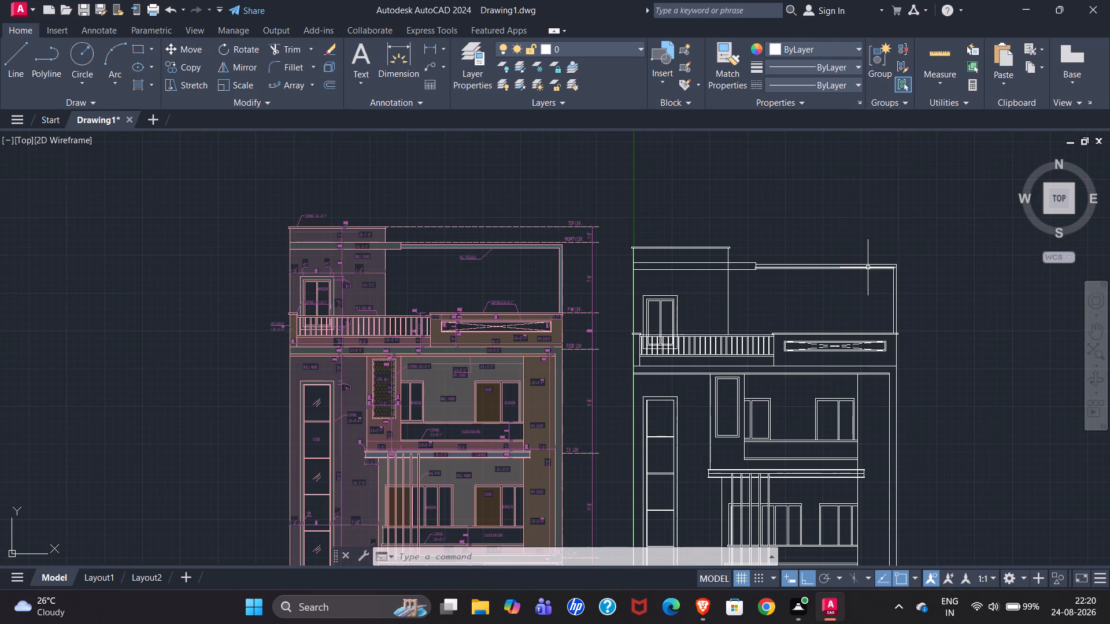
# Trim the lower-left corner of the upper window's inner frame where it lies inside a railing baluster.
pyautogui.scroll(3, 267, 314)
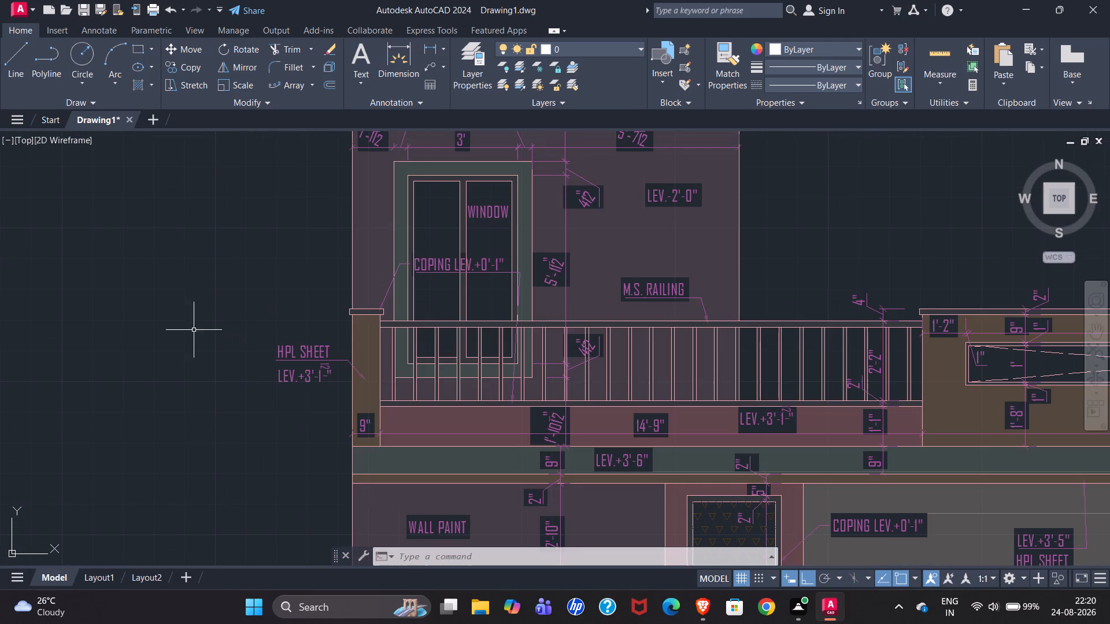
pyautogui.scroll(-1, 103, 330)
pyautogui.scroll(-2, 173, 322)
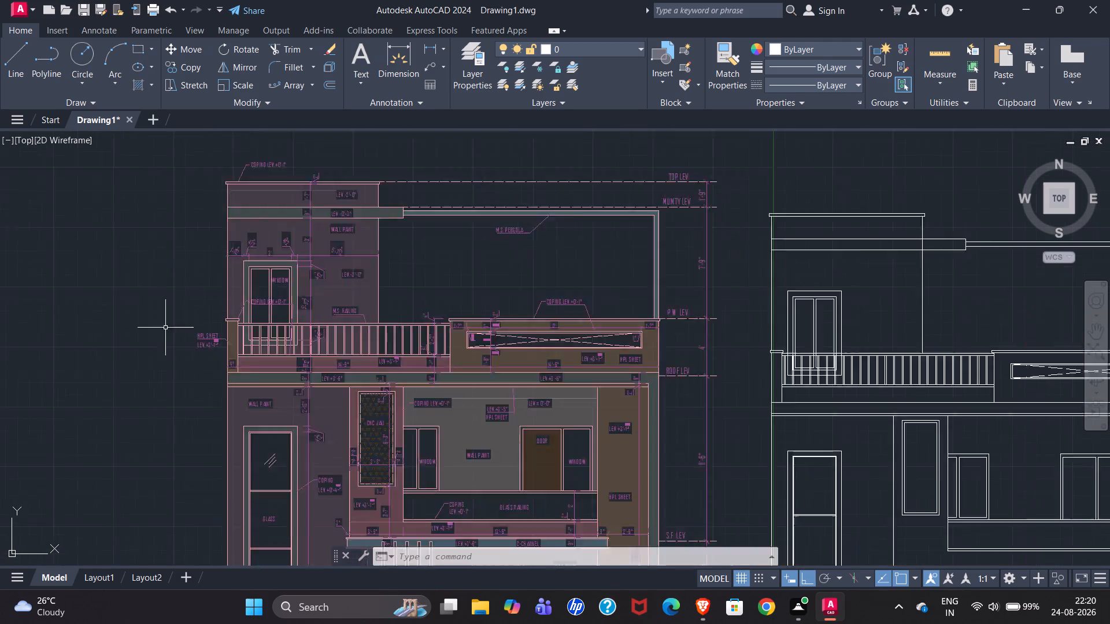
pyautogui.scroll(4, 578, 370)
pyautogui.scroll(2, 436, 282)
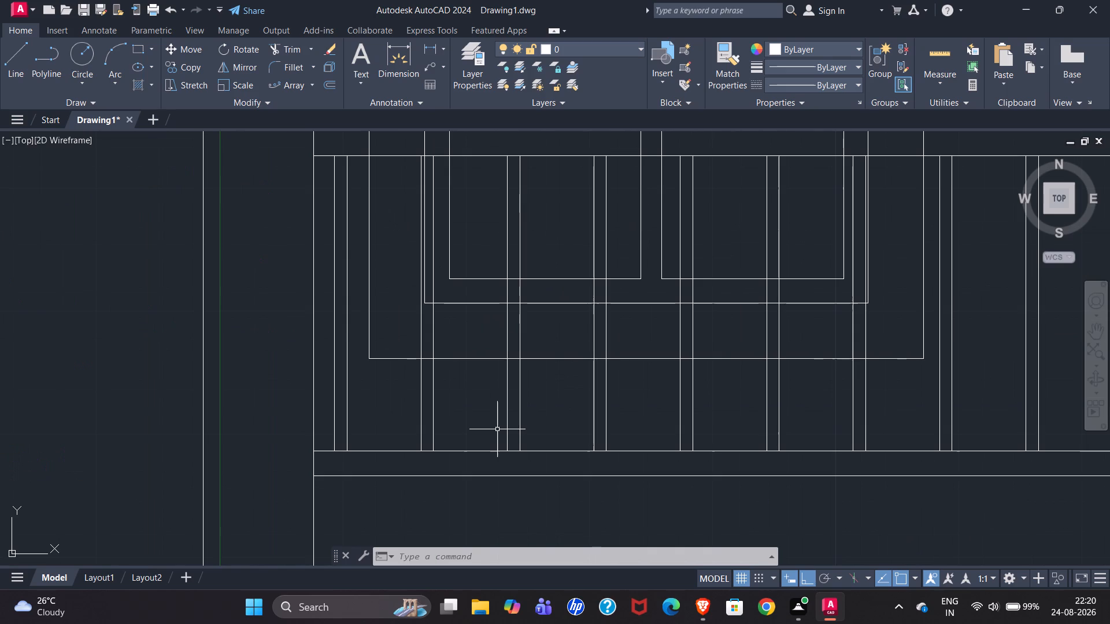
pyautogui.write('tr')
pyautogui.press('Return')
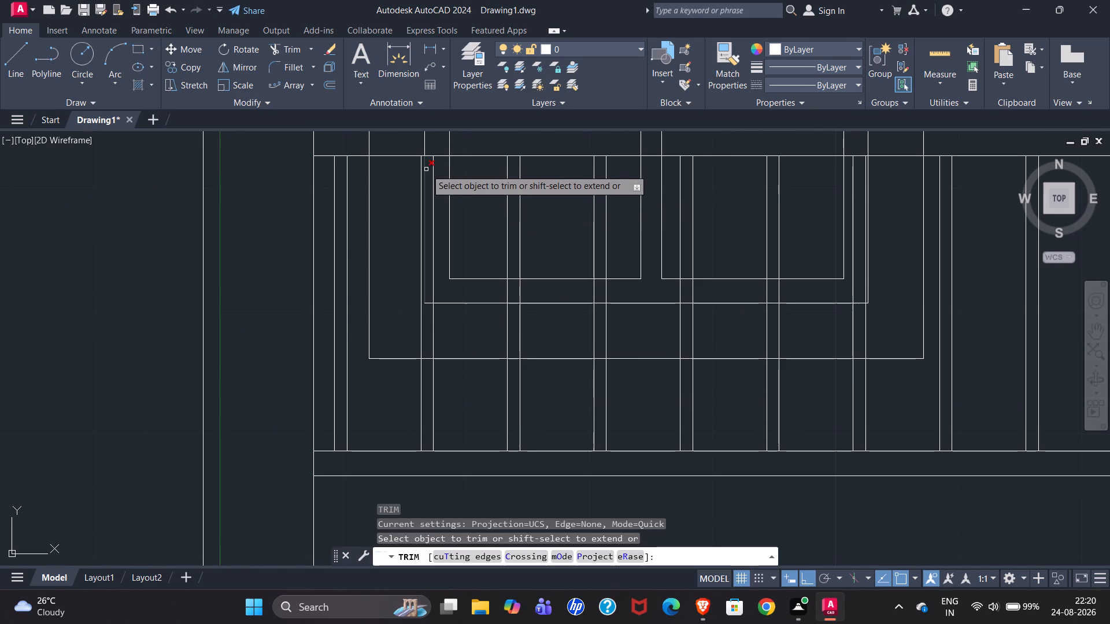
pyautogui.click(426, 169)
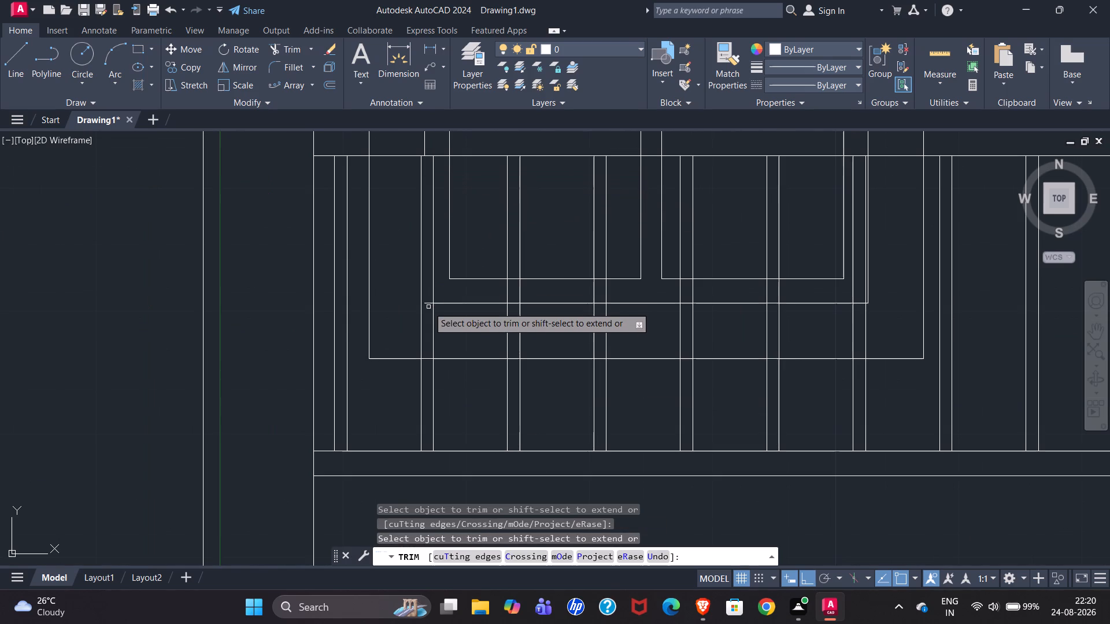
pyautogui.click(427, 303)
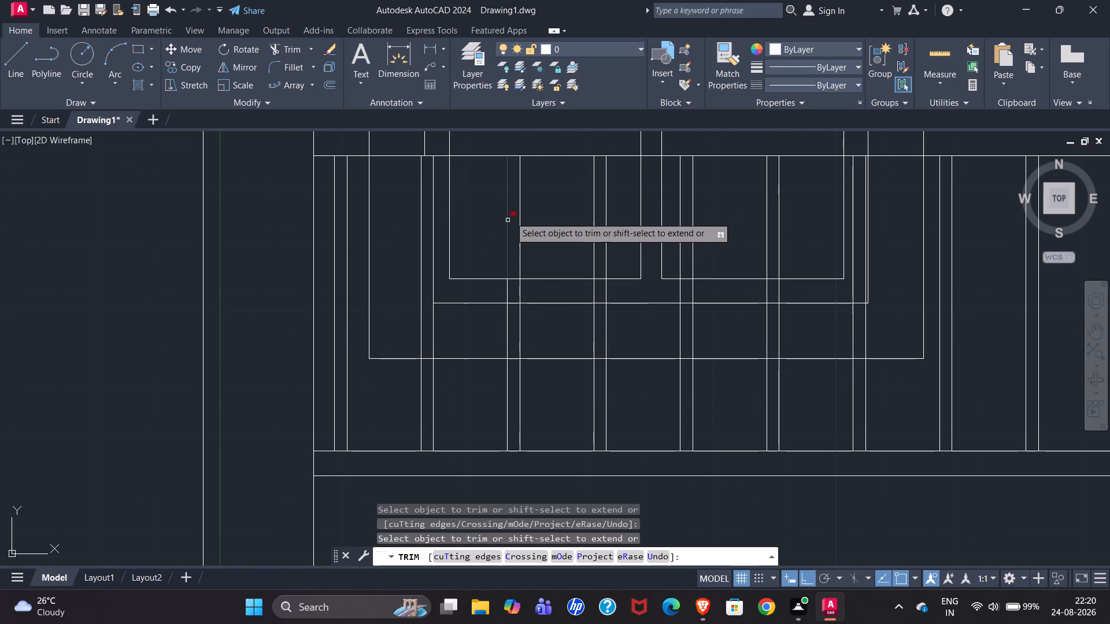
# Trim the upper window's pane and inner-frame bottom lines where they pass behind the remaining railing balusters.
pyautogui.moveTo(511, 269); pyautogui.dragTo(516, 294)
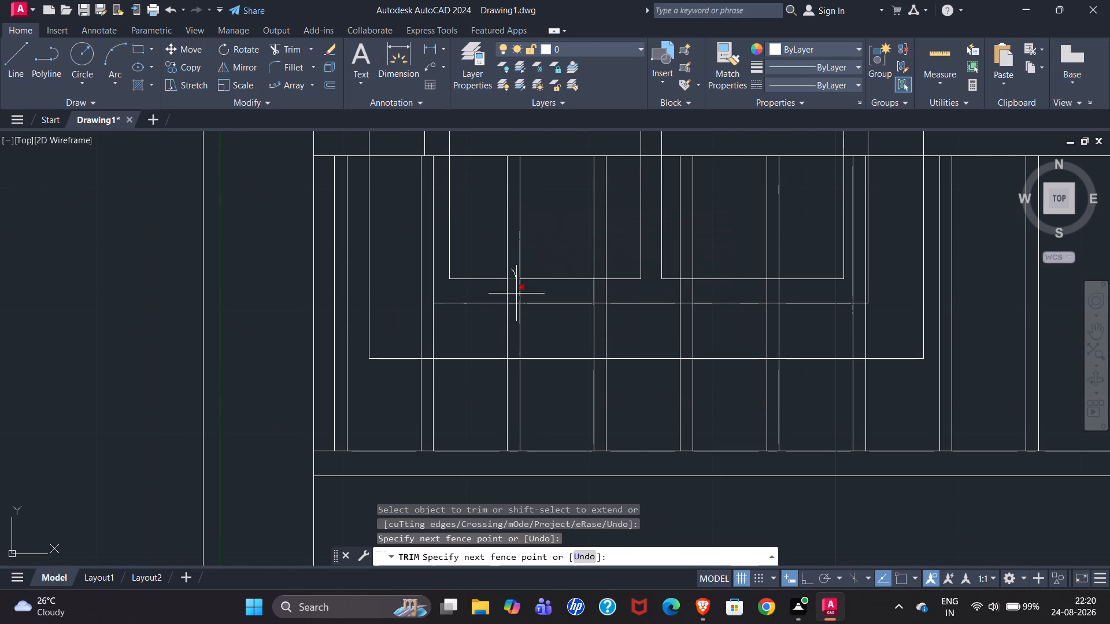
pyautogui.moveTo(516, 294); pyautogui.dragTo(516, 314)
pyautogui.scroll(2, 600, 276)
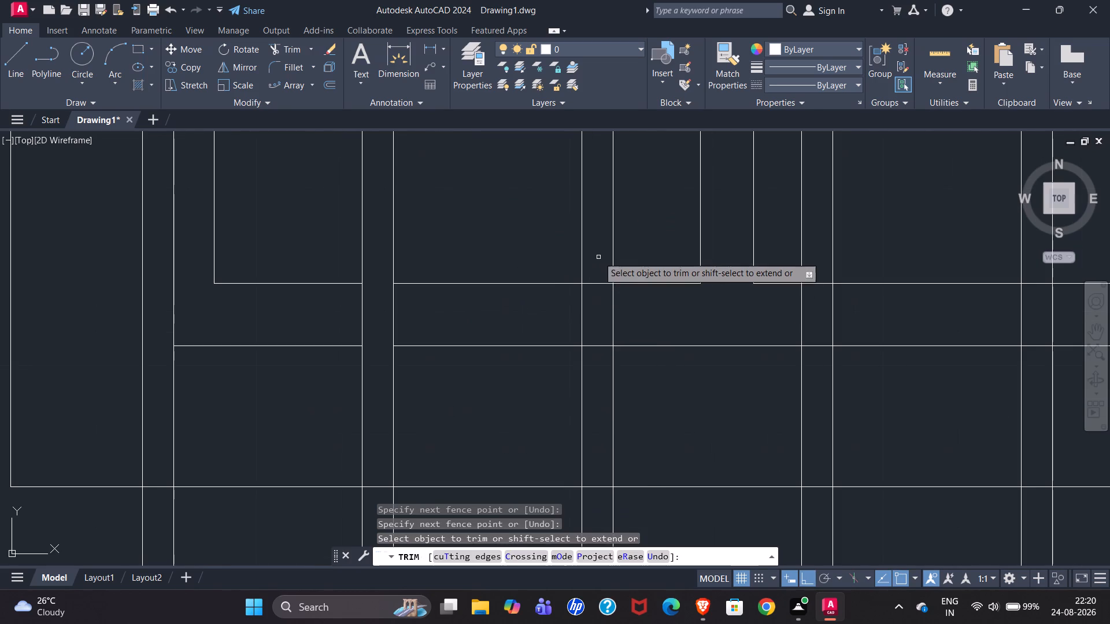
pyautogui.moveTo(598, 257); pyautogui.dragTo(591, 382)
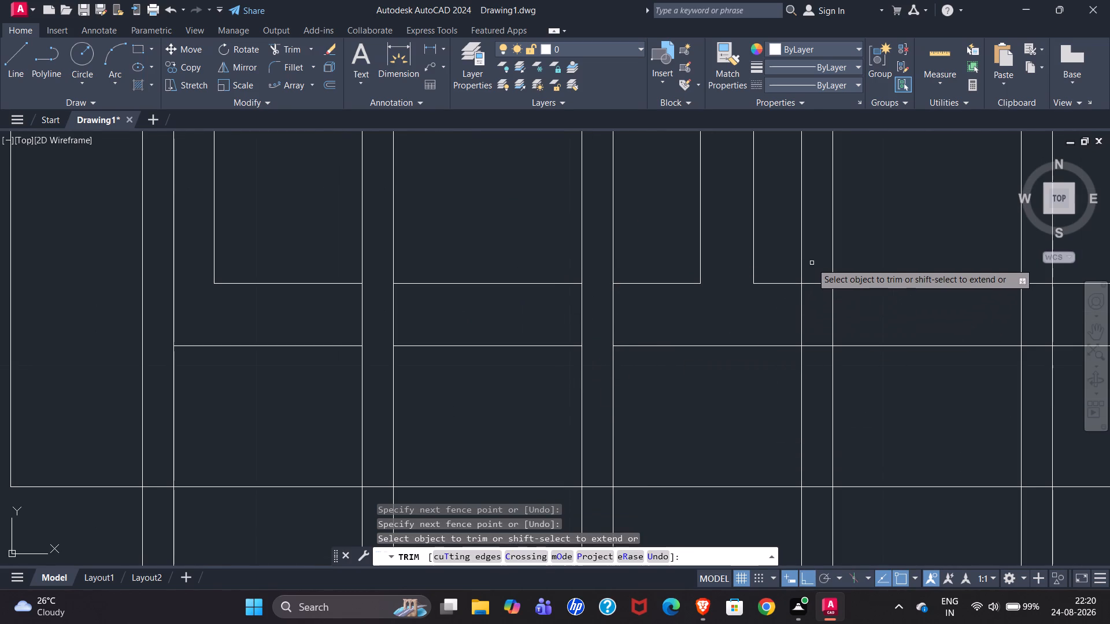
pyautogui.moveTo(813, 264); pyautogui.dragTo(821, 393)
pyautogui.scroll(-2, 502, 345)
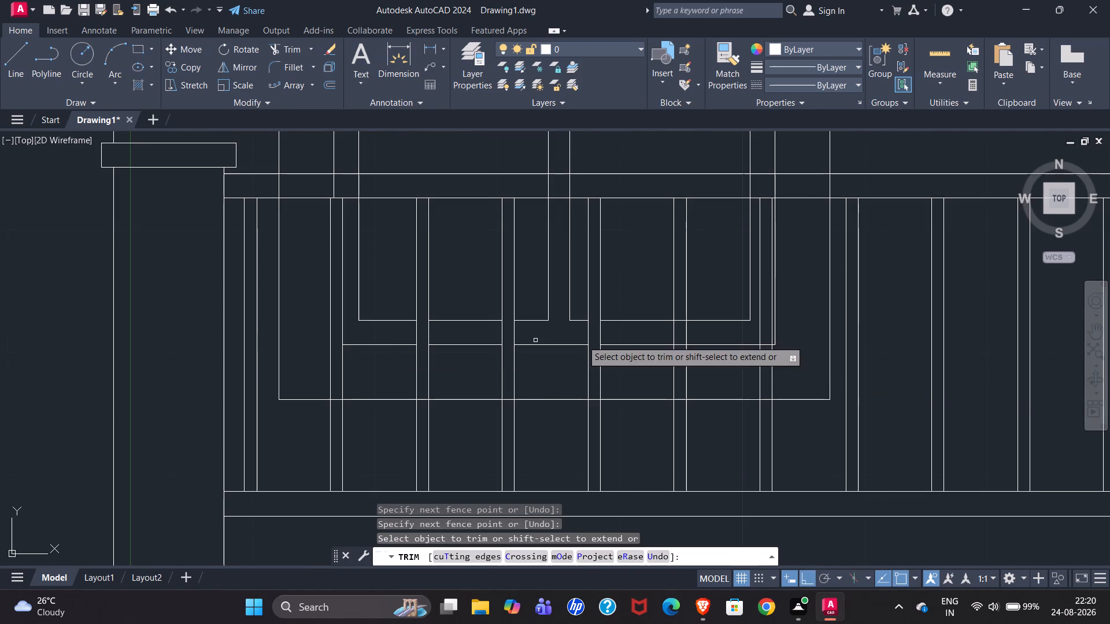
pyautogui.scroll(3, 675, 341)
pyautogui.moveTo(686, 232); pyautogui.dragTo(689, 244)
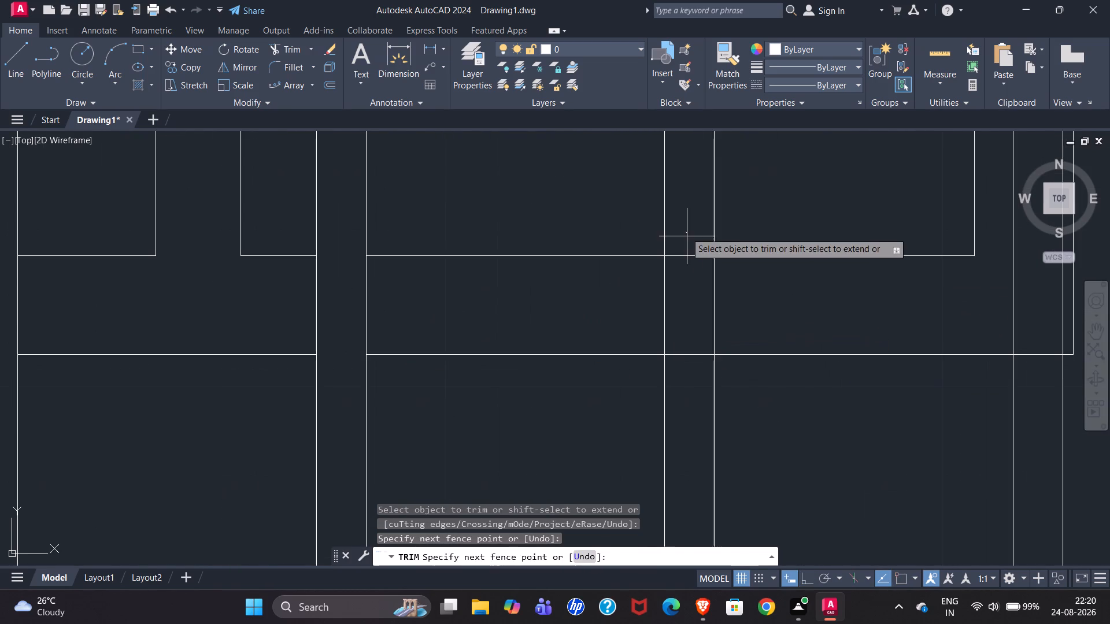
pyautogui.moveTo(689, 244); pyautogui.dragTo(693, 415)
pyautogui.scroll(-3, 484, 311)
pyautogui.scroll(3, 618, 309)
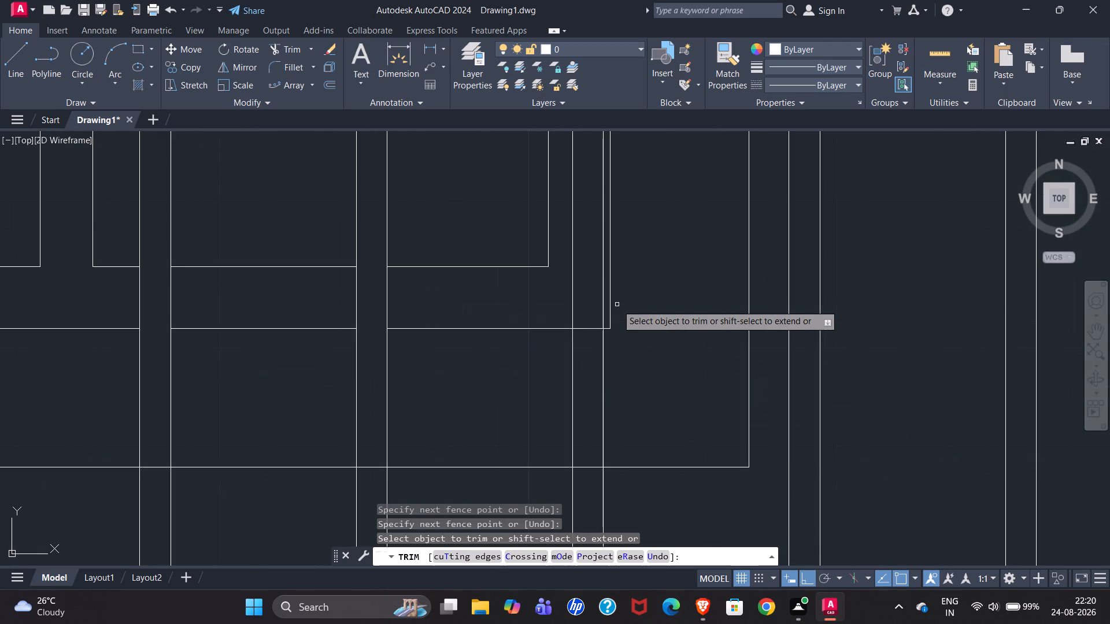
pyautogui.moveTo(568, 225); pyautogui.dragTo(584, 419)
pyautogui.scroll(-3, 587, 193)
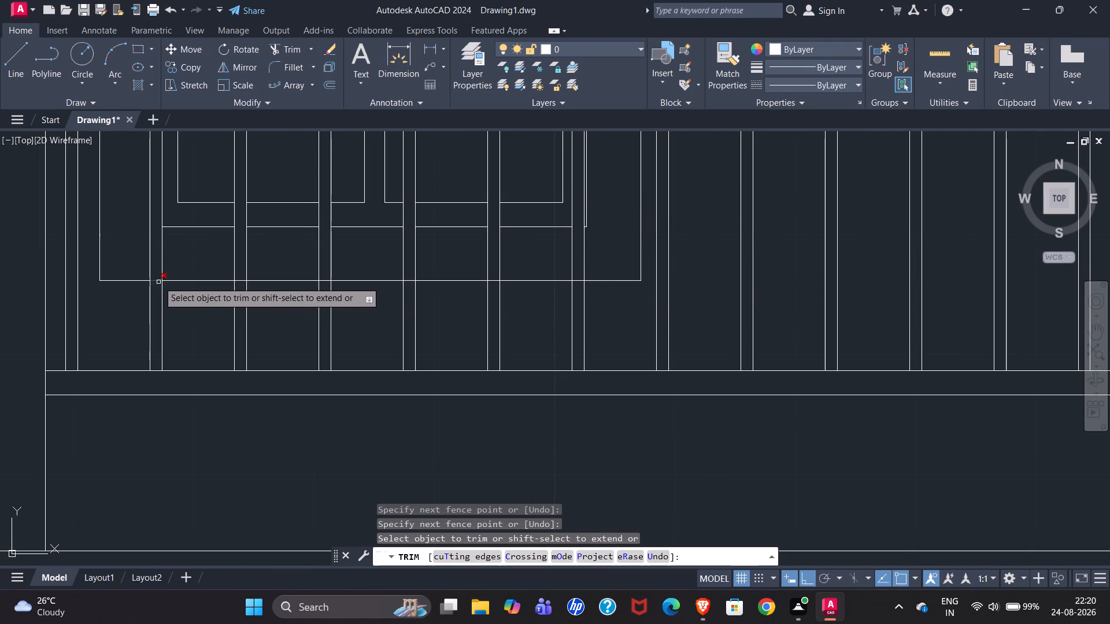
# Trim the upper window's outer-frame bottom line inside each of the six railing balusters it crosses.
pyautogui.click(158, 281)
pyautogui.click(241, 281)
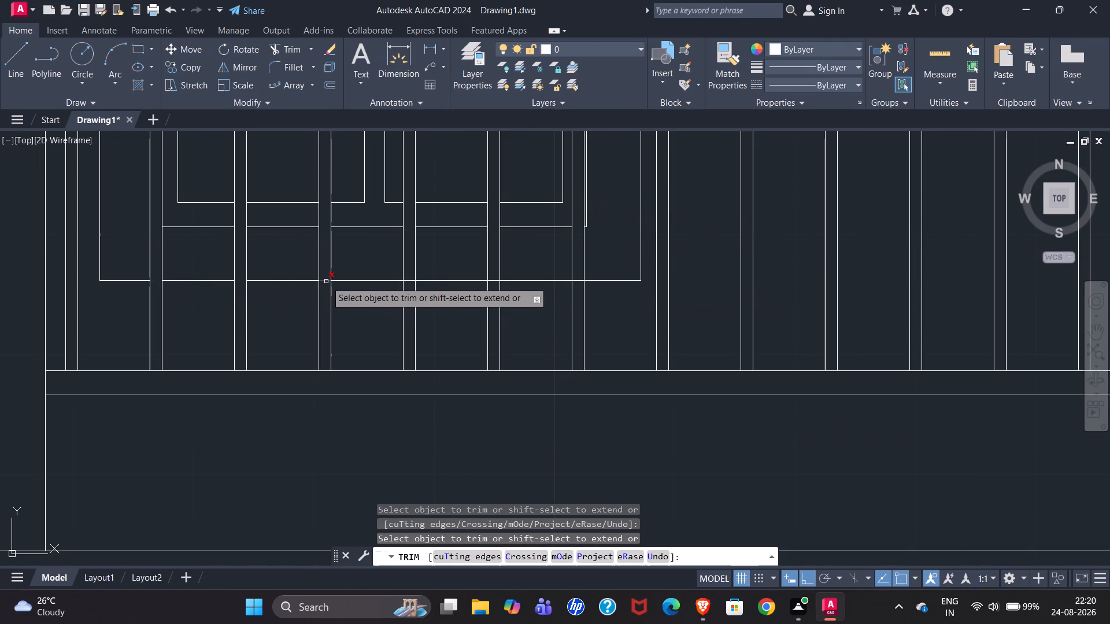
pyautogui.click(326, 281)
pyautogui.click(411, 281)
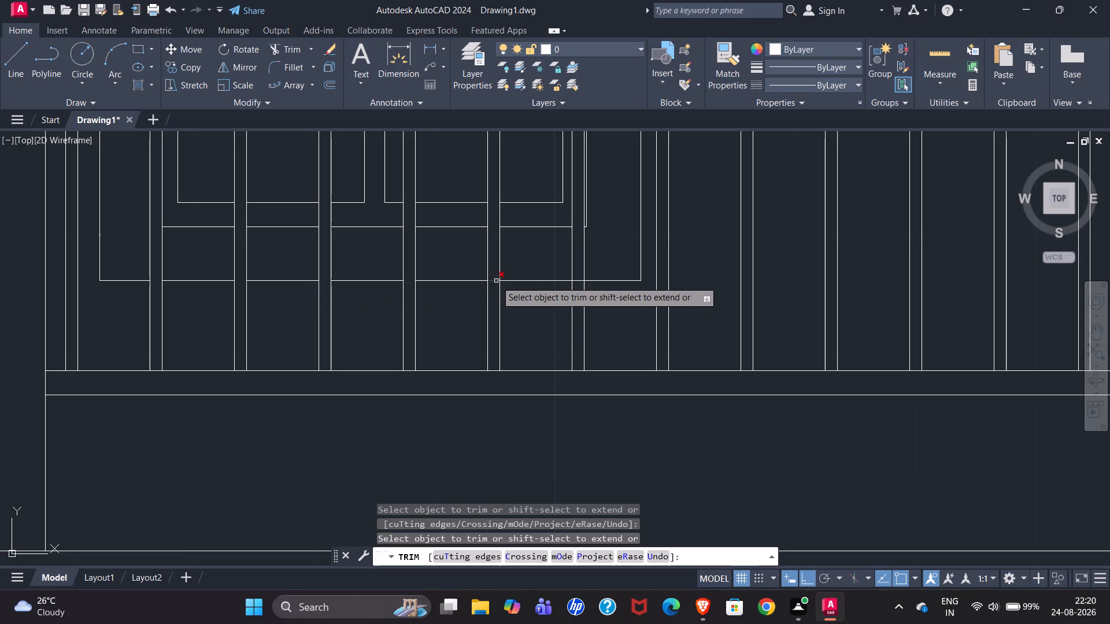
pyautogui.click(496, 281)
pyautogui.click(578, 280)
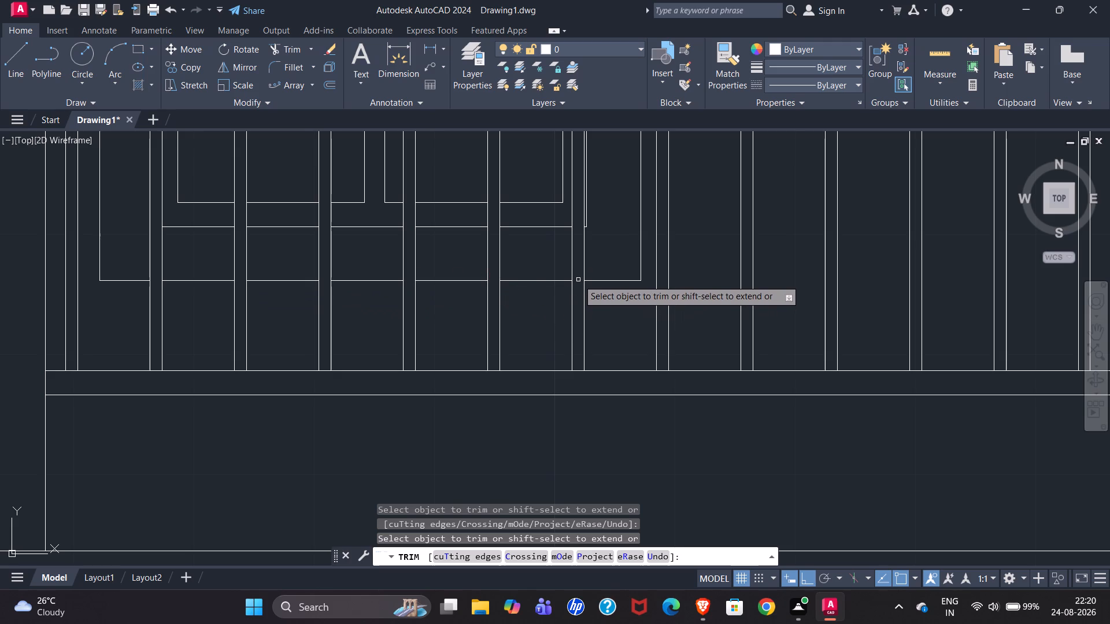
# Trim the upper window's vertical frame and pane lines where they cross the railing's top rail.
pyautogui.scroll(-1, 266, 355)
pyautogui.scroll(-1, 403, 302)
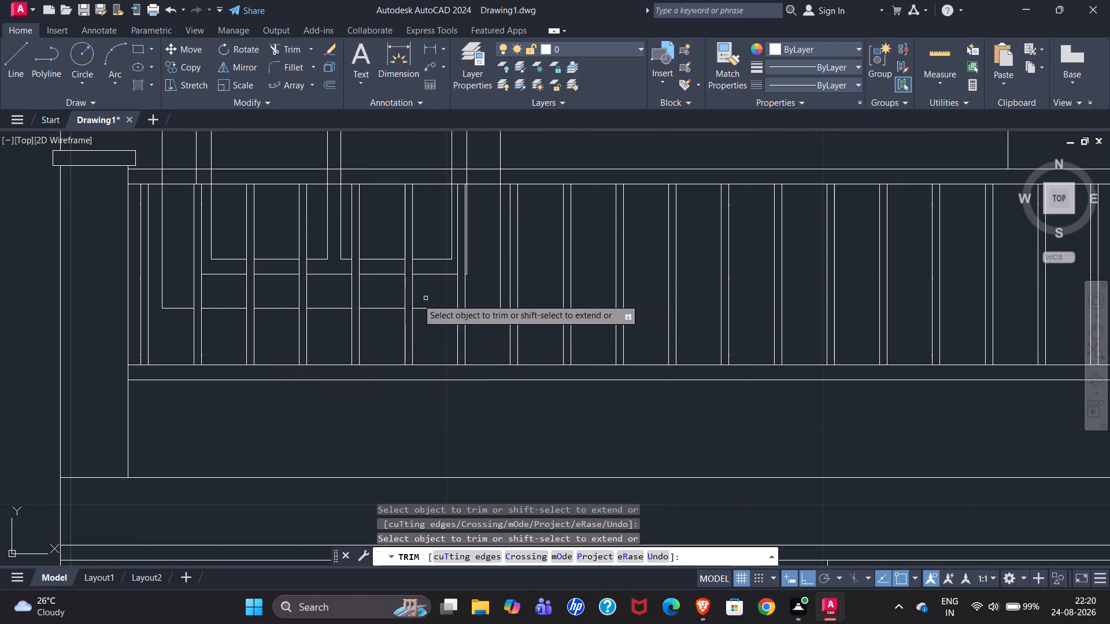
pyautogui.scroll(2, 283, 216)
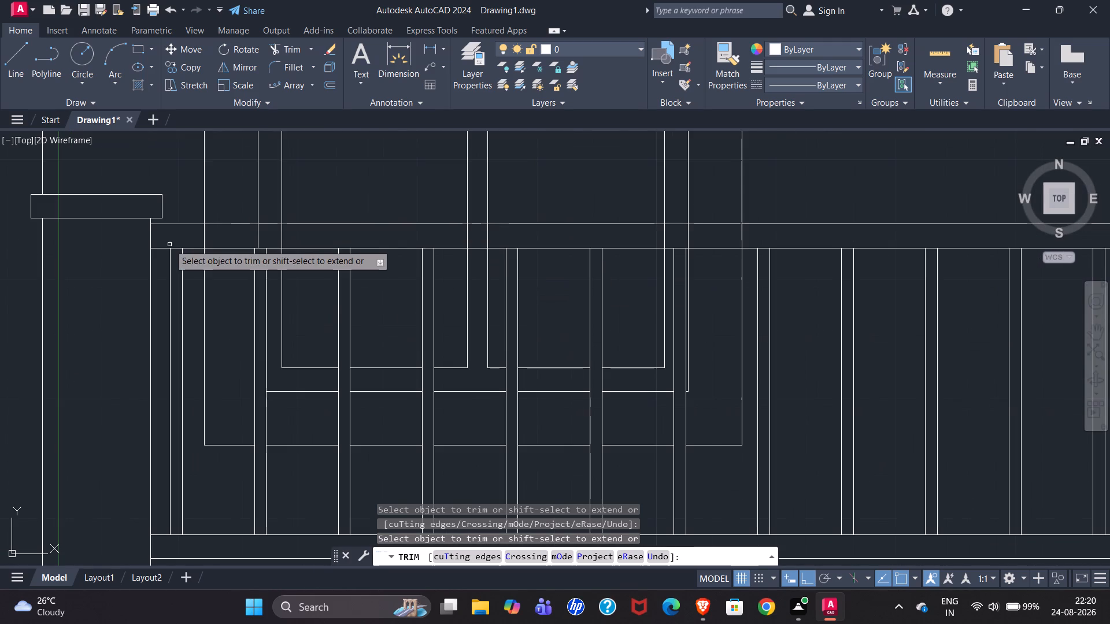
pyautogui.moveTo(192, 231); pyautogui.dragTo(482, 239)
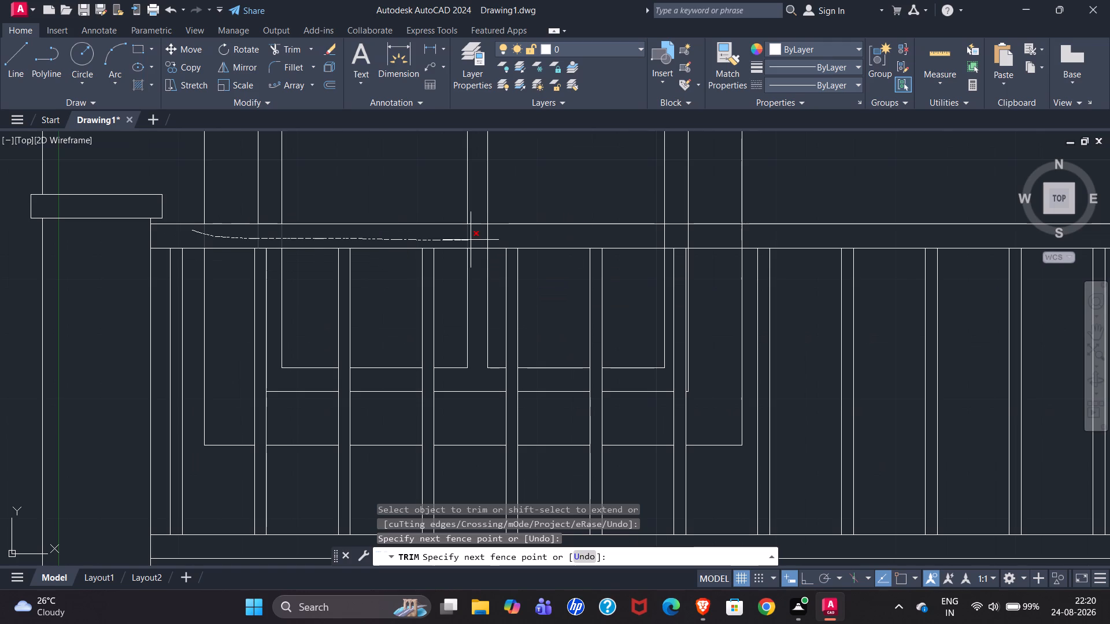
pyautogui.moveTo(482, 239); pyautogui.dragTo(765, 229)
# Trim the upper-left block's right vertical edge where it crosses the horizontal band below the coping.
pyautogui.scroll(-1, 40, 283)
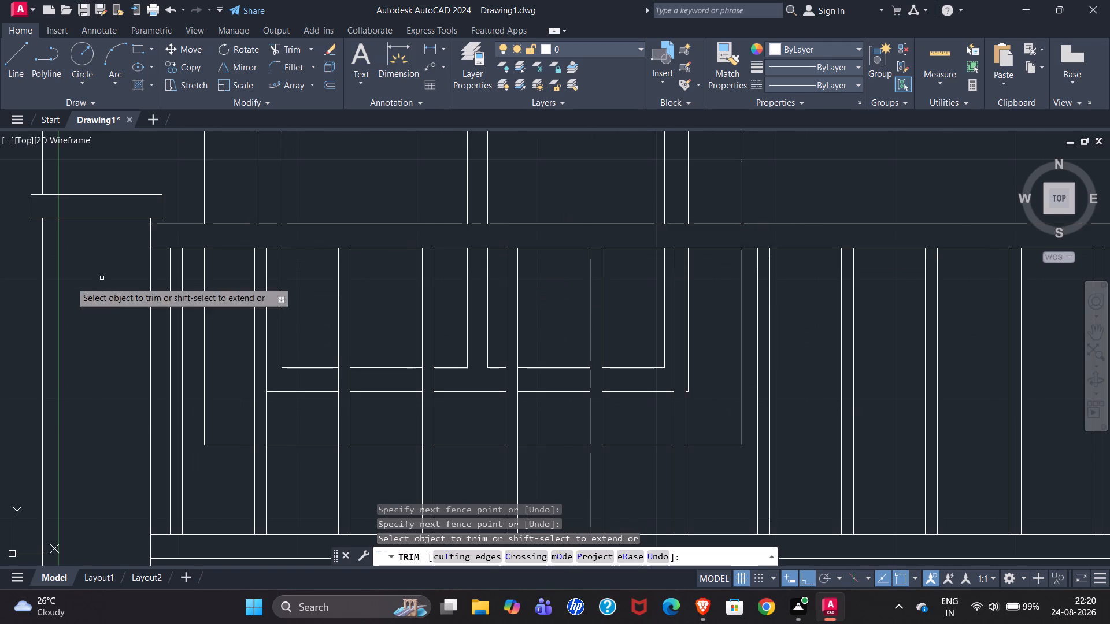
pyautogui.scroll(-1, 57, 282)
pyautogui.scroll(-1, 441, 298)
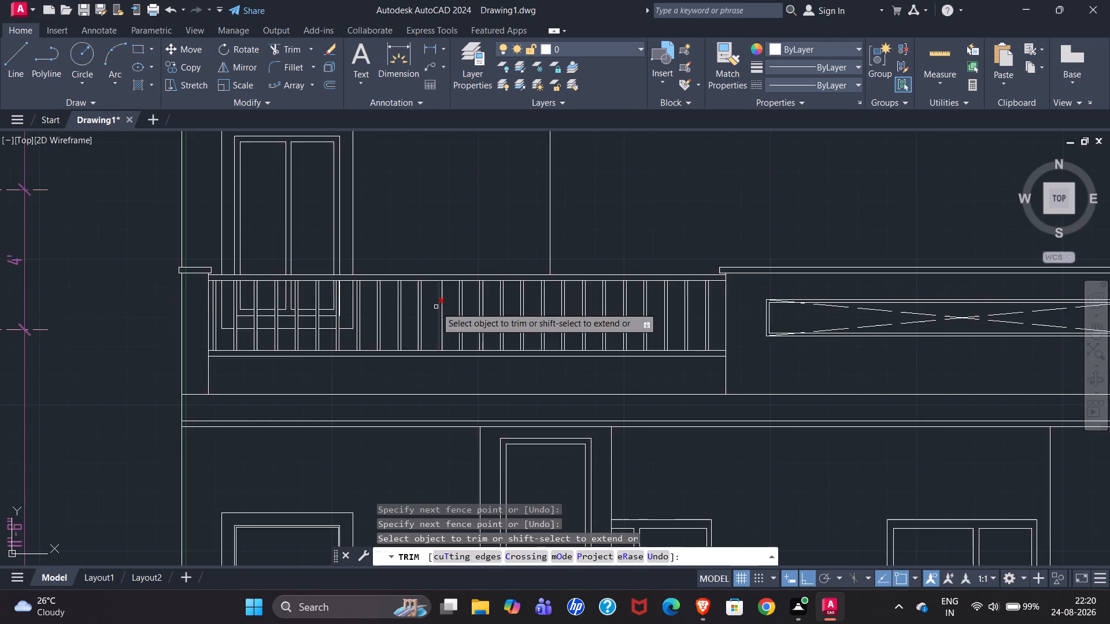
pyautogui.scroll(-1, 475, 326)
pyautogui.scroll(-2, 548, 220)
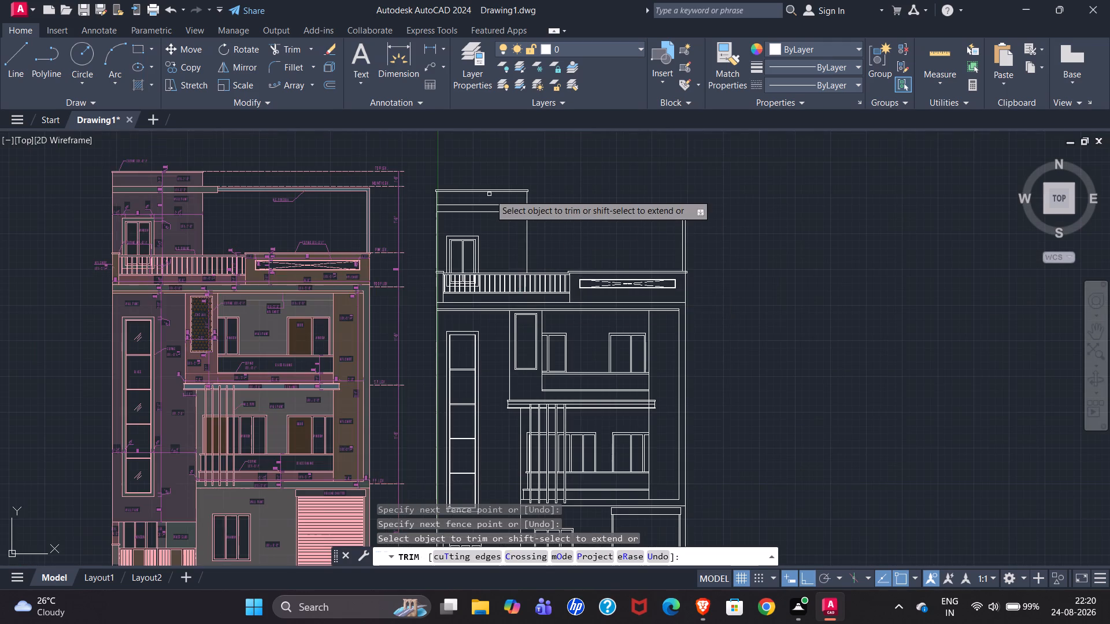
pyautogui.scroll(3, 498, 192)
pyautogui.moveTo(572, 235); pyautogui.dragTo(554, 235)
pyautogui.scroll(-2, 646, 288)
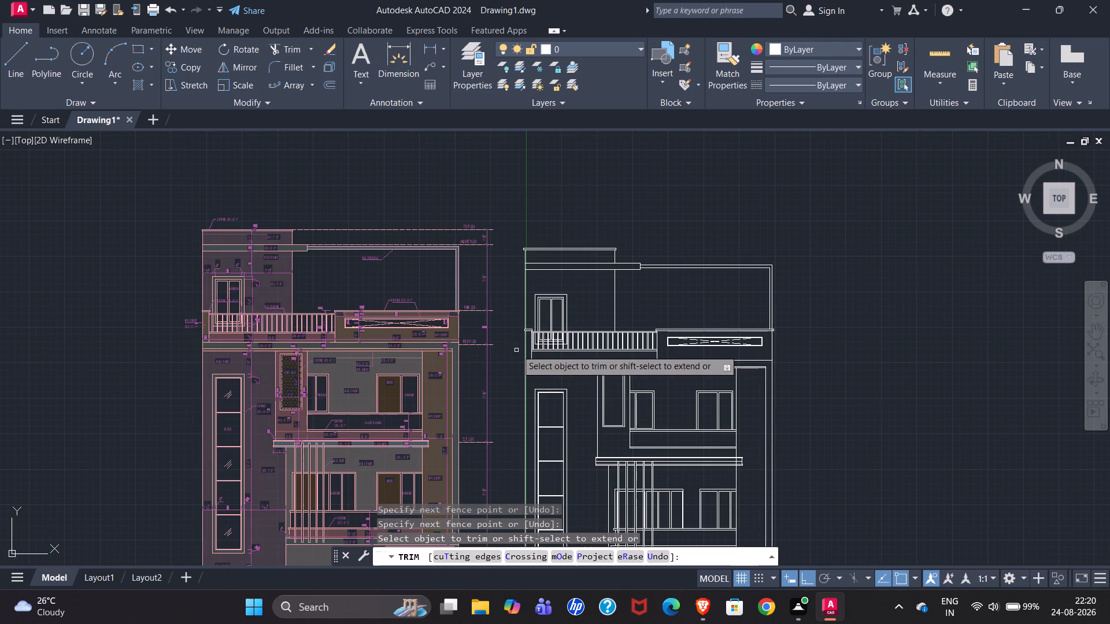
pyautogui.scroll(-1, 488, 184)
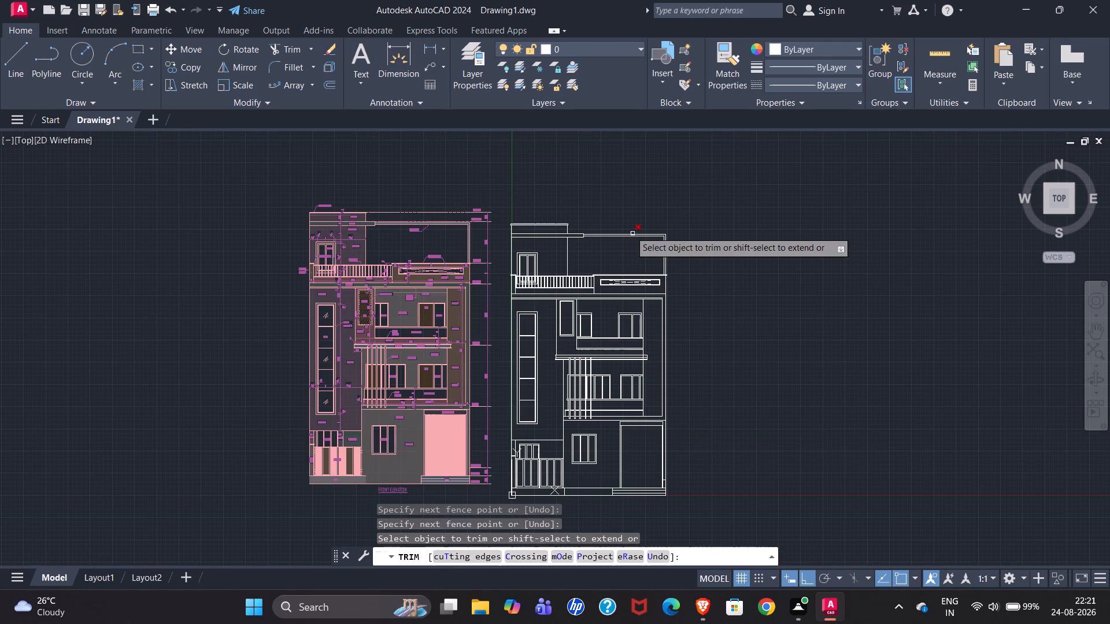
pyautogui.scroll(-1, 627, 226)
pyautogui.scroll(1, 634, 418)
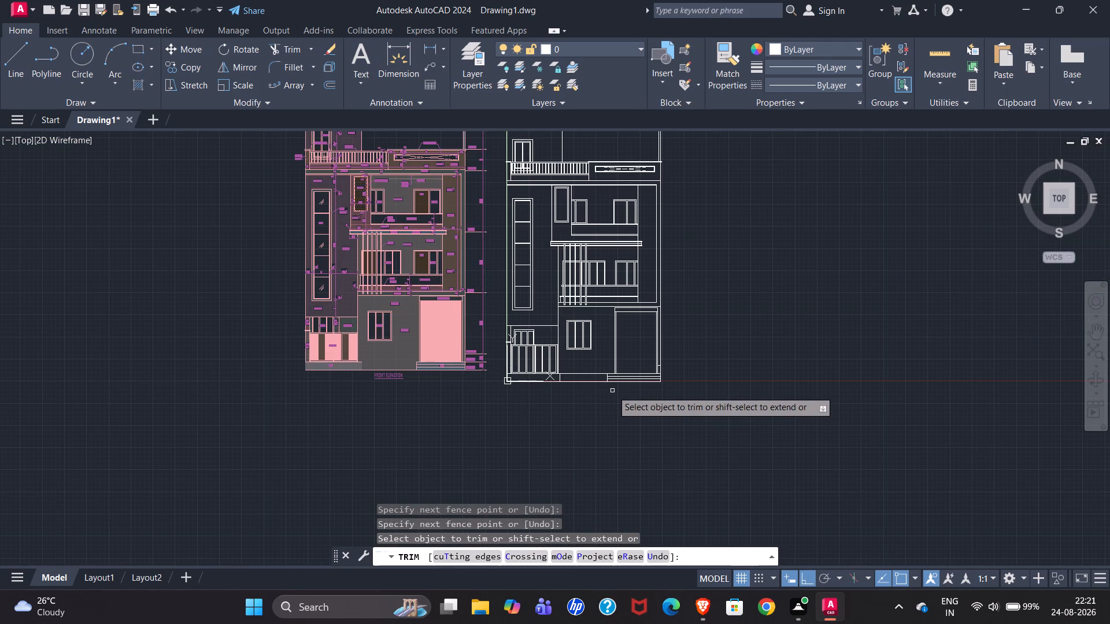
pyautogui.press('Escape')
# Start a hatch for the redrawn elevation.
pyautogui.scroll(3, 521, 358)
pyautogui.scroll(-1, 380, 291)
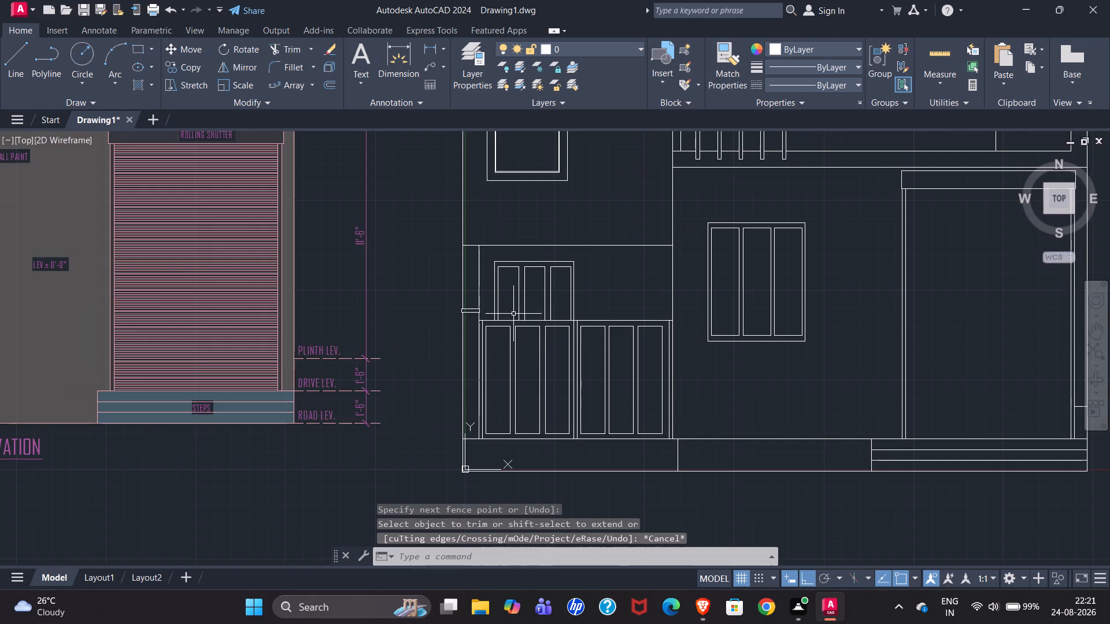
pyautogui.scroll(-1, 515, 311)
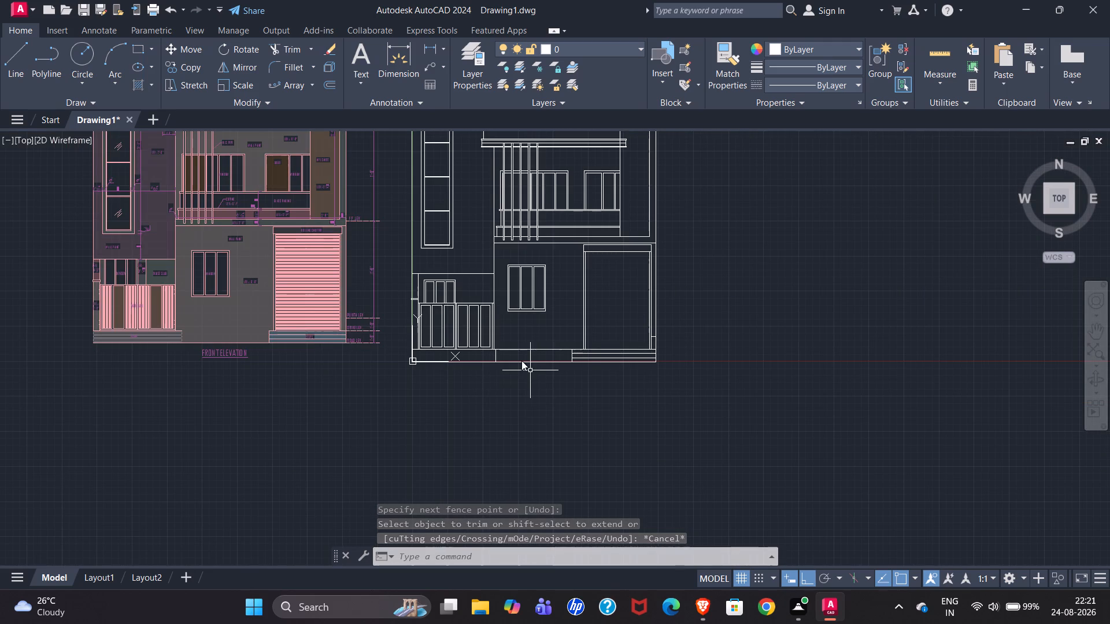
pyautogui.click(134, 86)
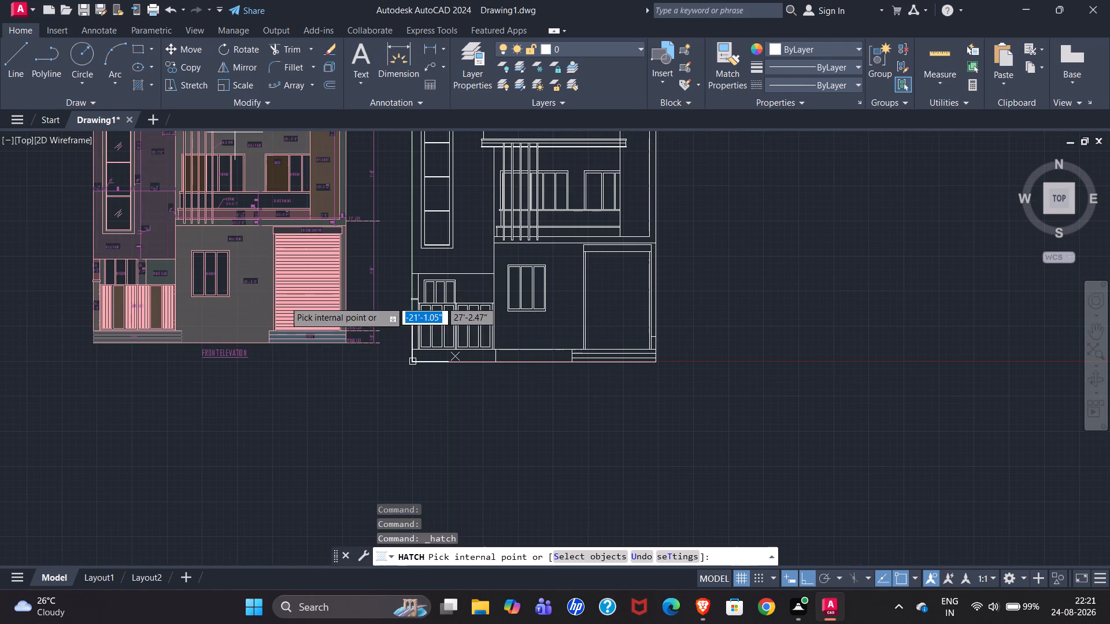
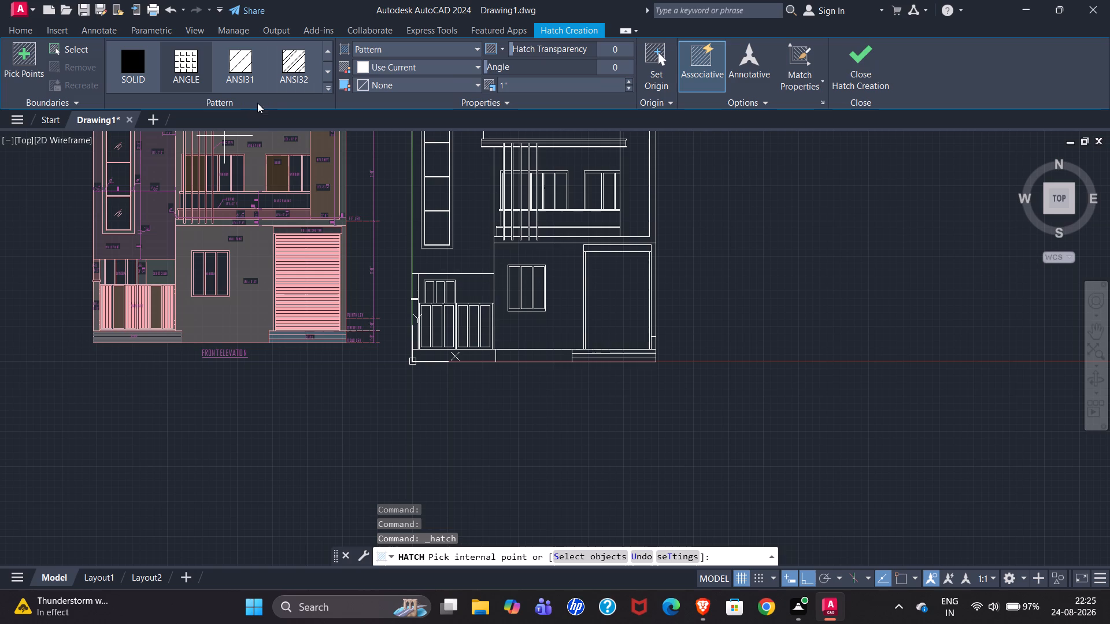
# Find a horizontal-line hatch pattern for the redrawn garage shutter, trying ACAD_ISO08W100 and another dashed ACAD_ISO pattern.
pyautogui.click(332, 90)
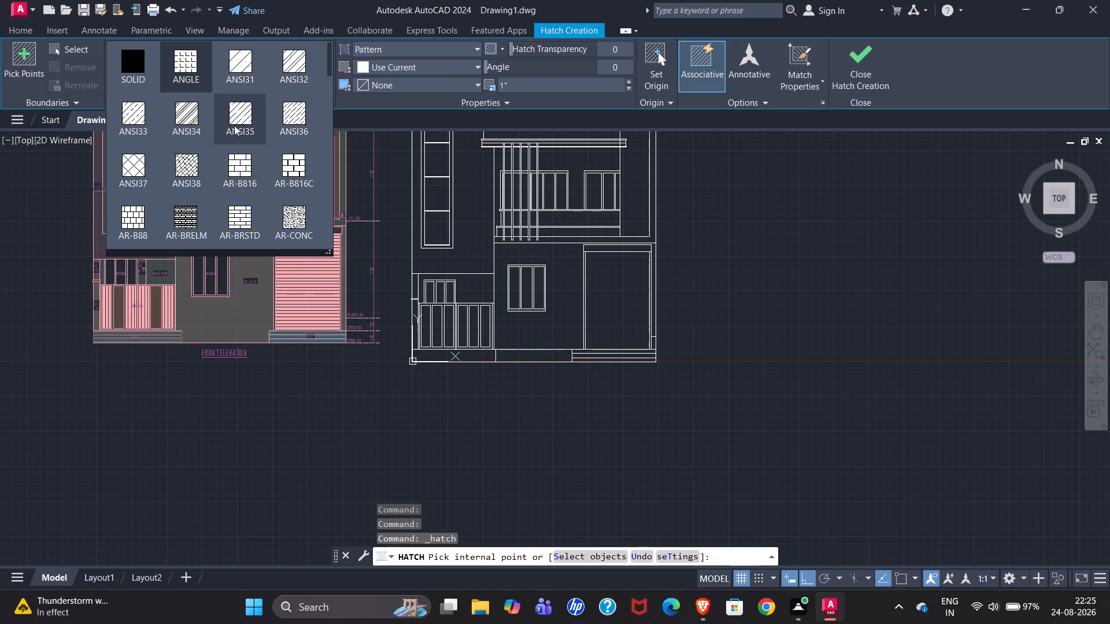
pyautogui.scroll(-1, 234, 125)
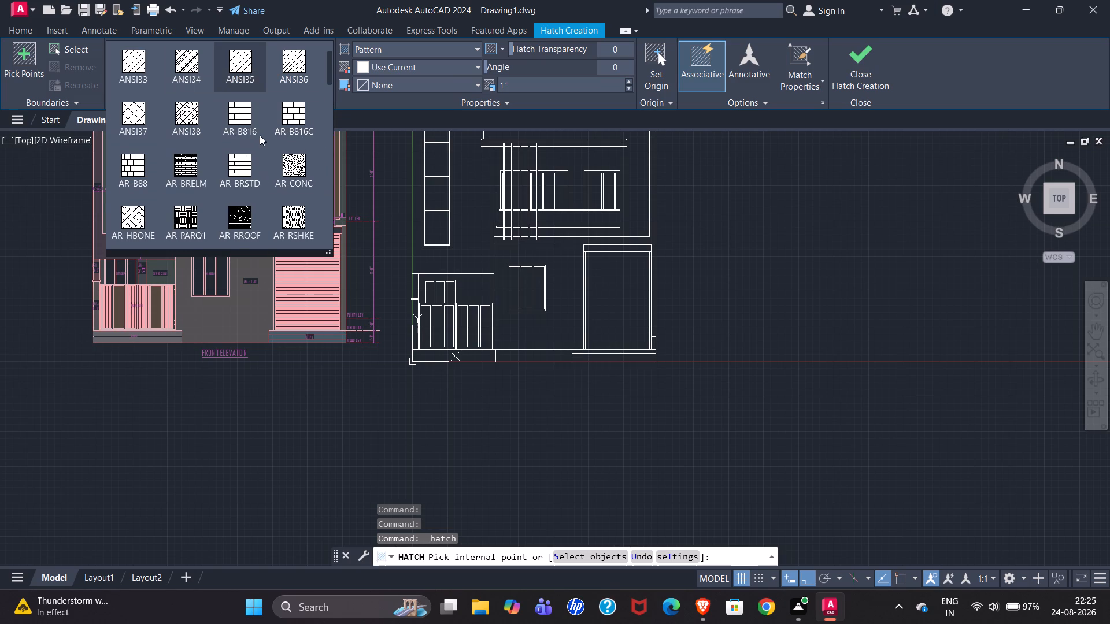
pyautogui.scroll(-2, 240, 153)
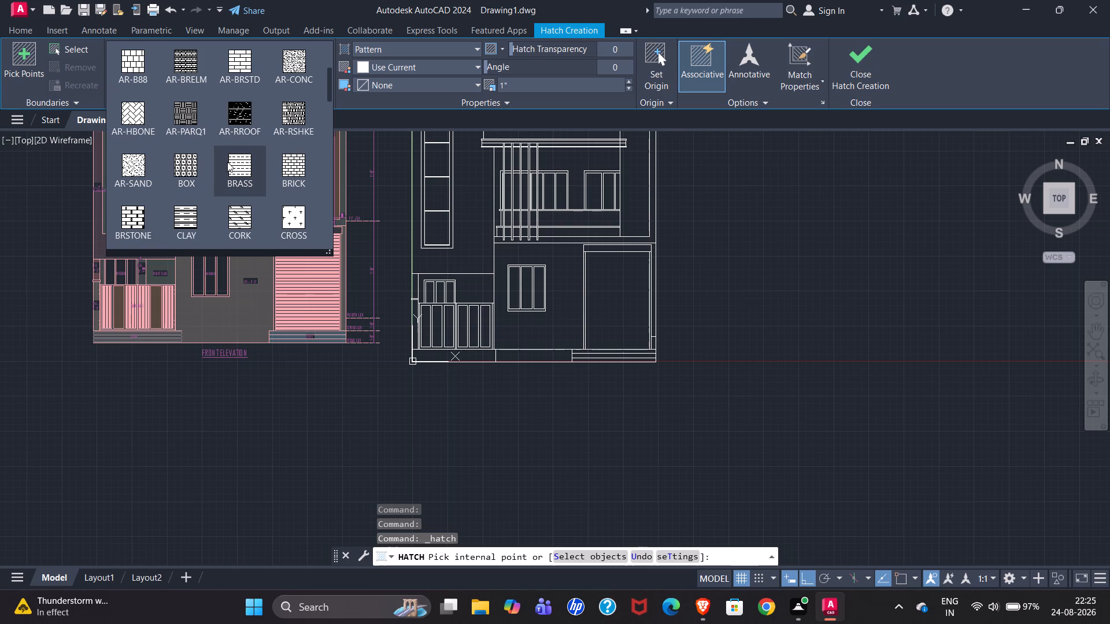
pyautogui.scroll(-1, 228, 163)
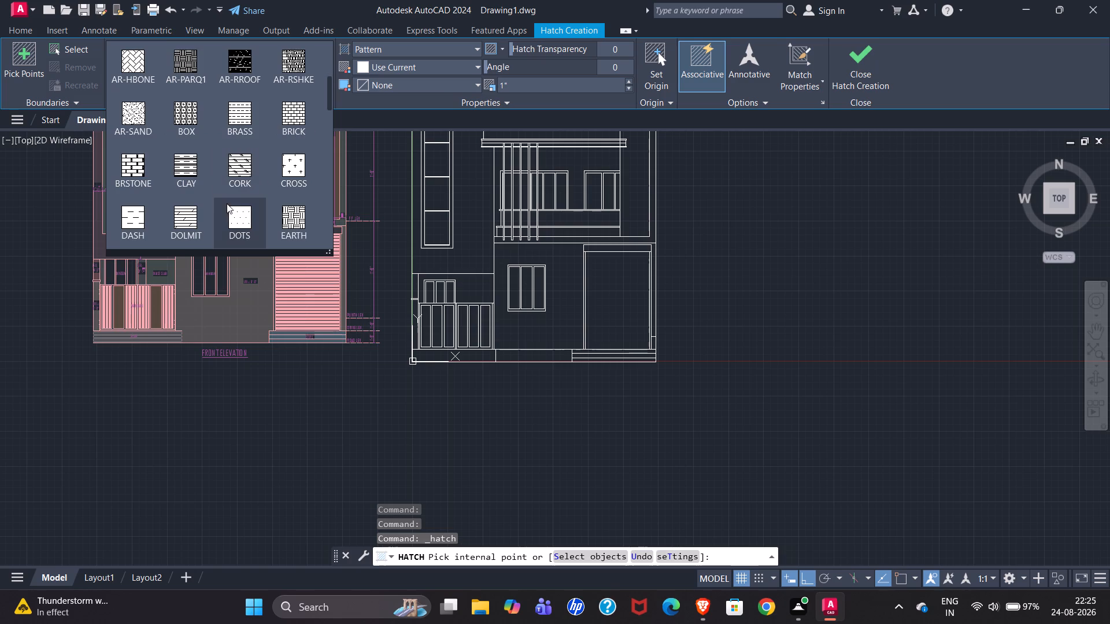
pyautogui.scroll(-1, 225, 164)
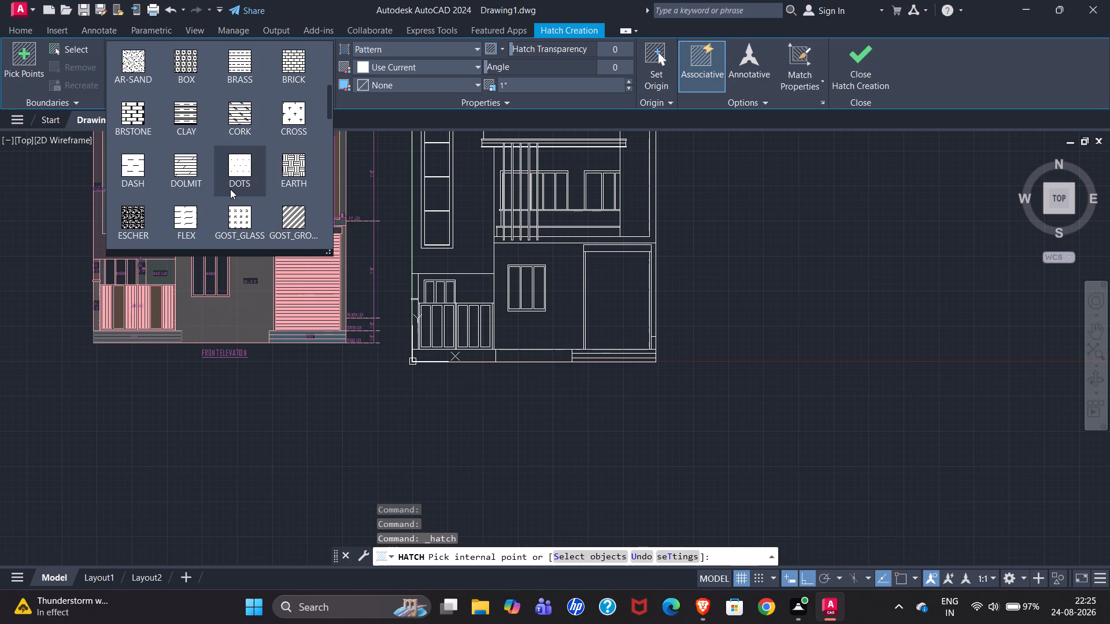
pyautogui.scroll(-4, 230, 189)
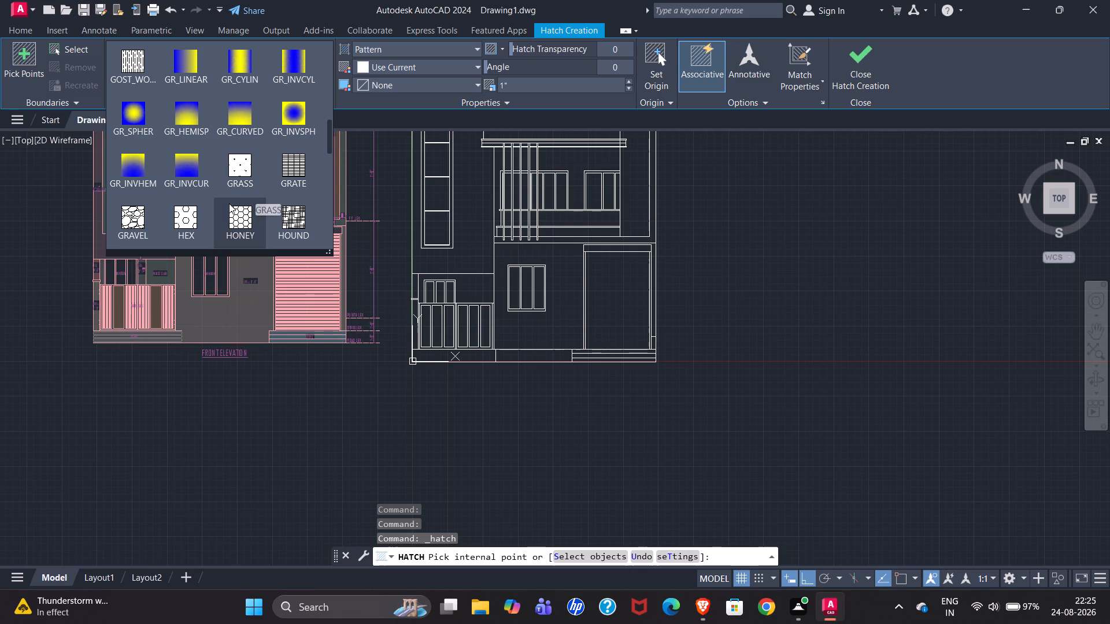
pyautogui.scroll(-1, 236, 179)
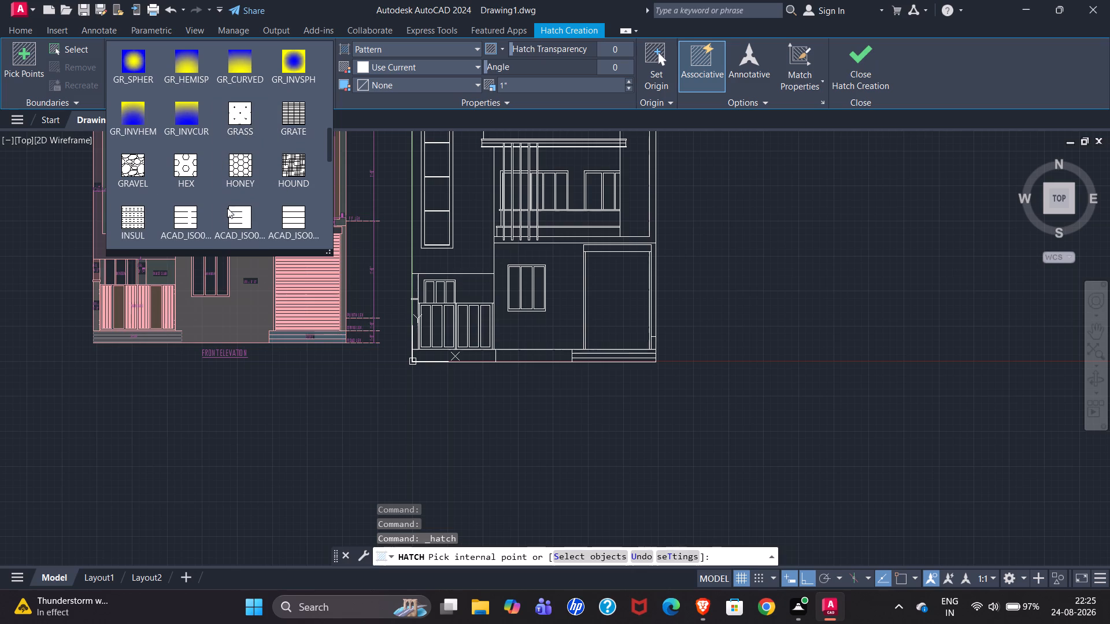
pyautogui.scroll(-1, 208, 162)
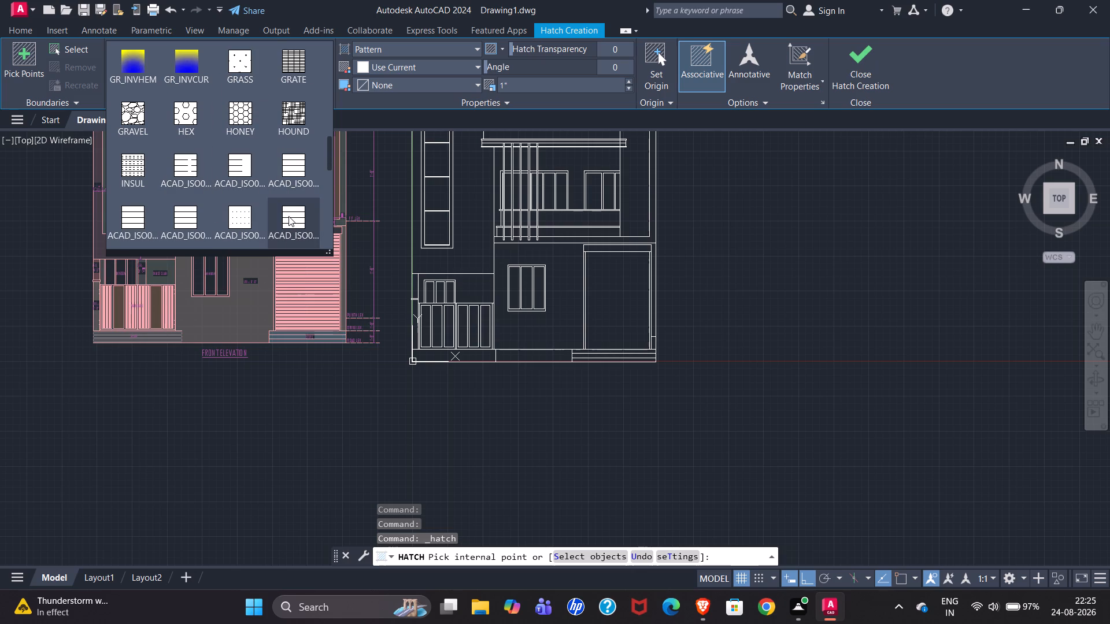
pyautogui.scroll(-1, 276, 200)
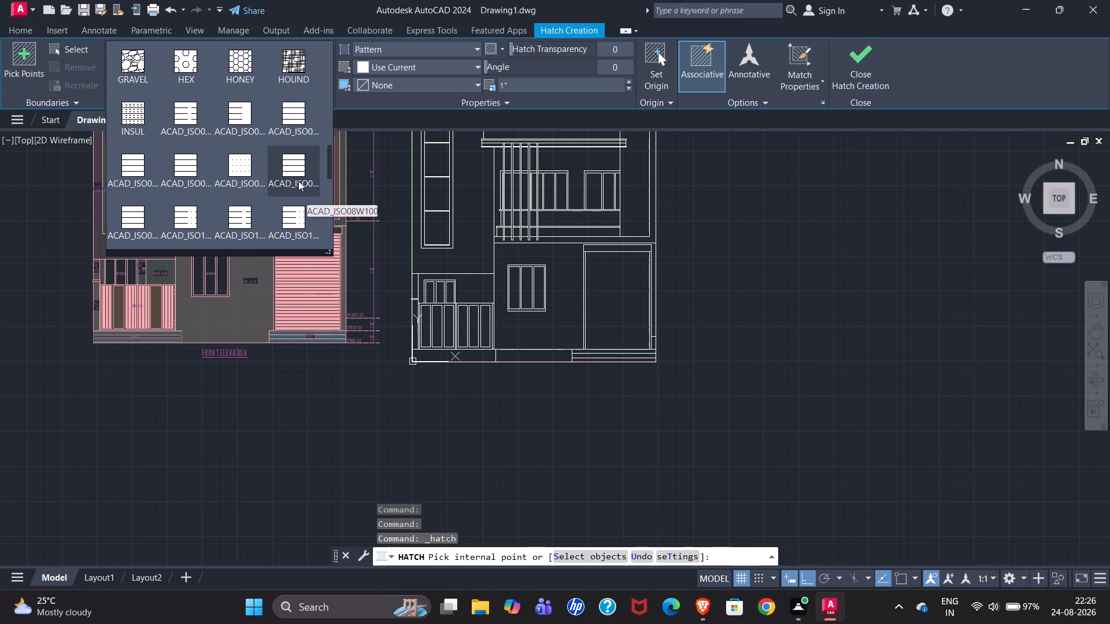
pyautogui.click(298, 181)
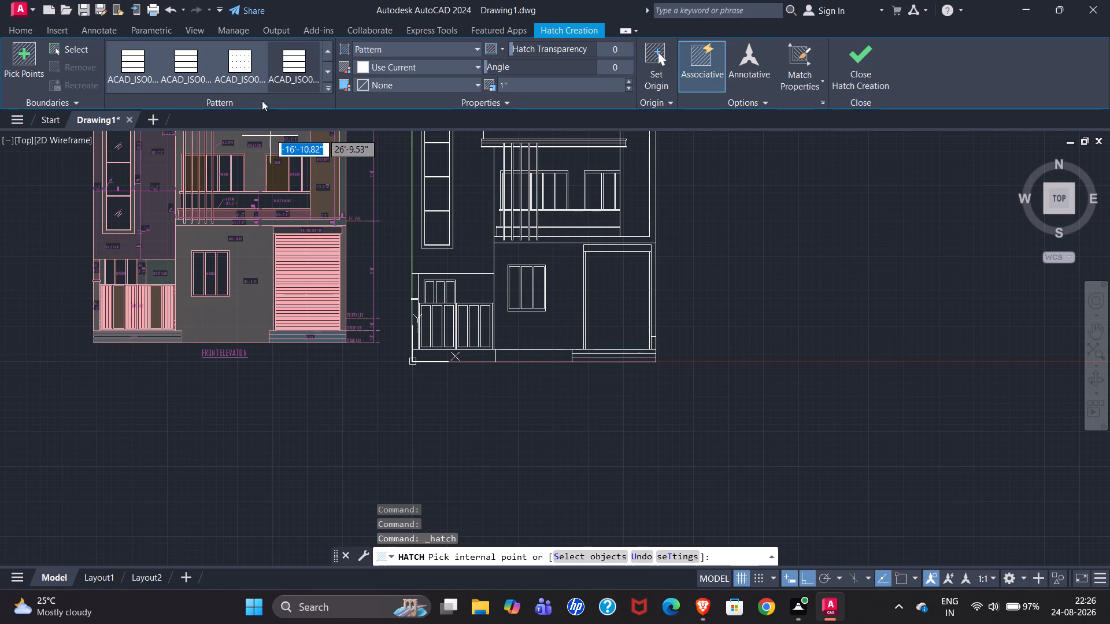
pyautogui.click(324, 86)
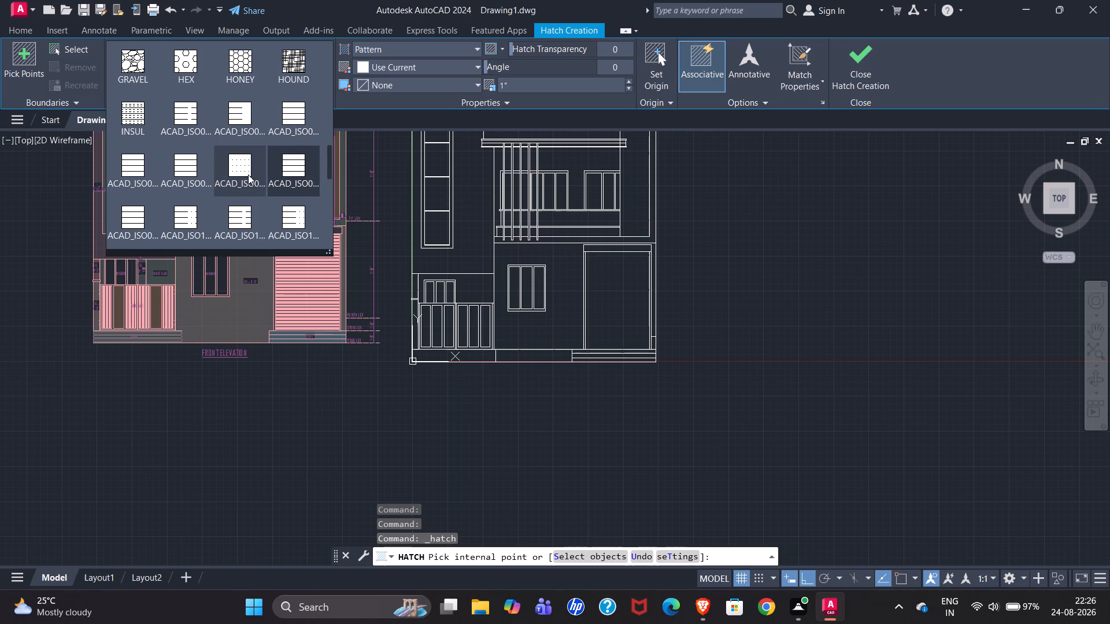
pyautogui.click(197, 173)
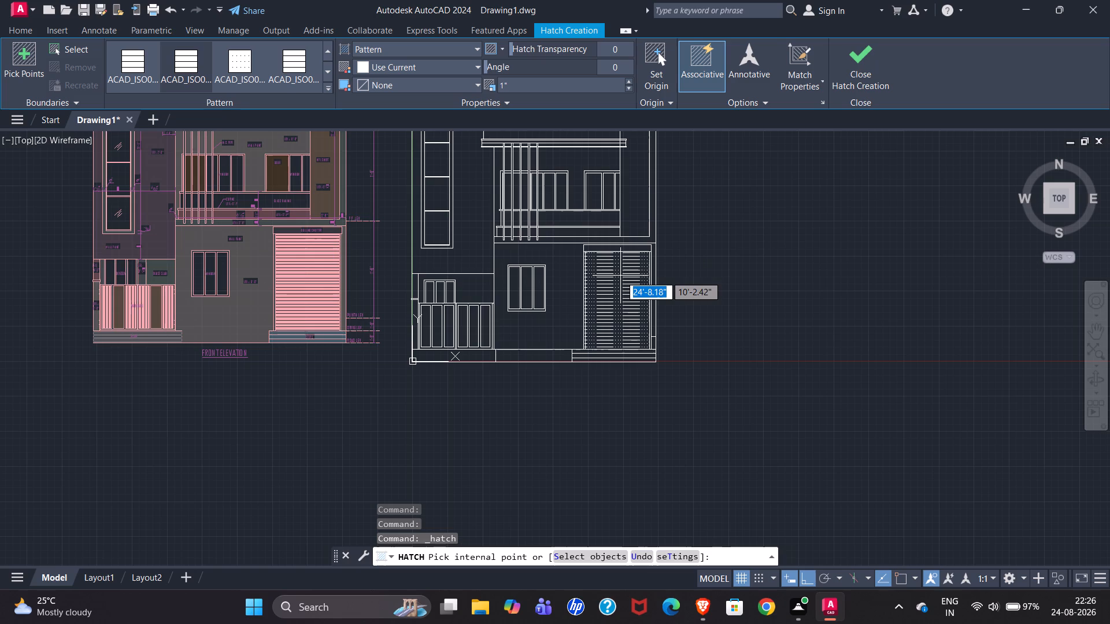
pyautogui.click(325, 86)
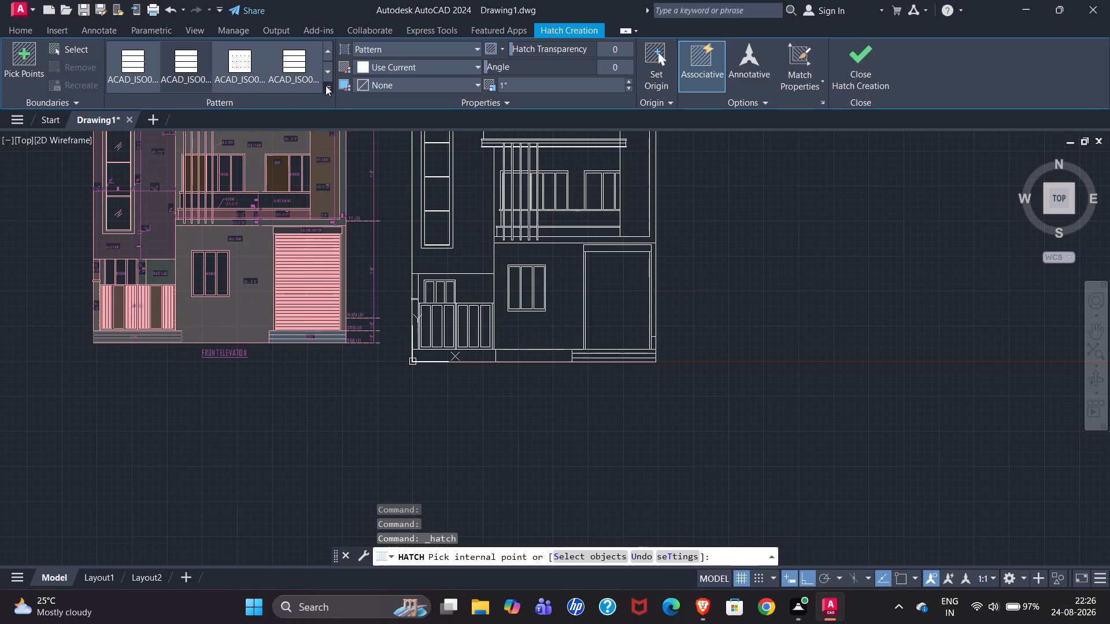
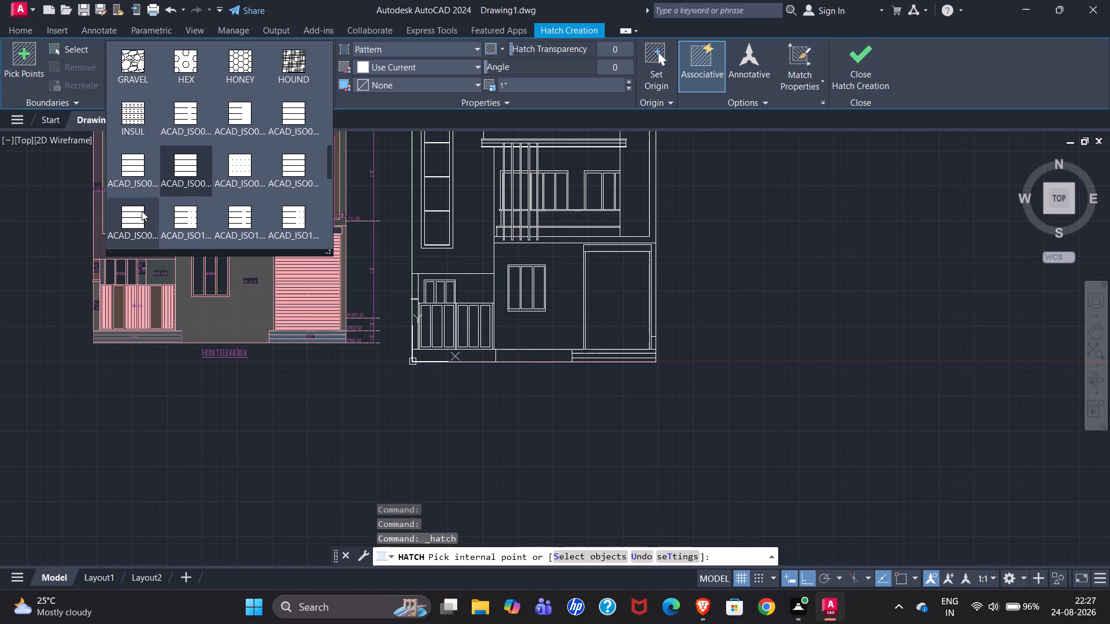
# Hatch the garage shutter opening of the redrawn elevation with the LINE pattern at angle 0 and scale 1.
pyautogui.scroll(-2, 177, 199)
pyautogui.scroll(-2, 225, 194)
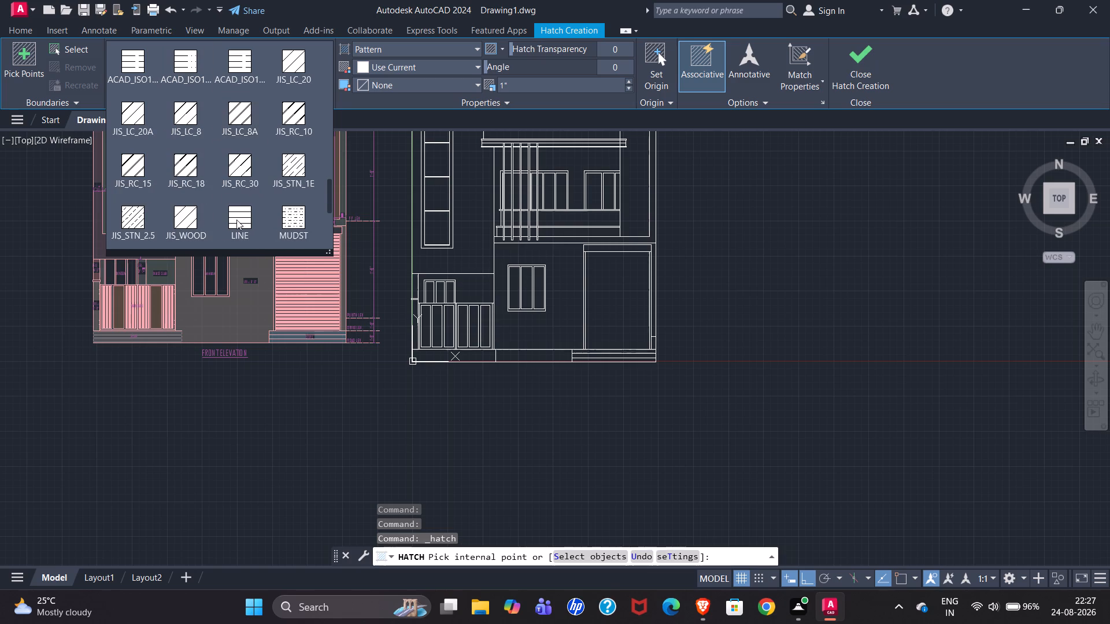
pyautogui.click(236, 220)
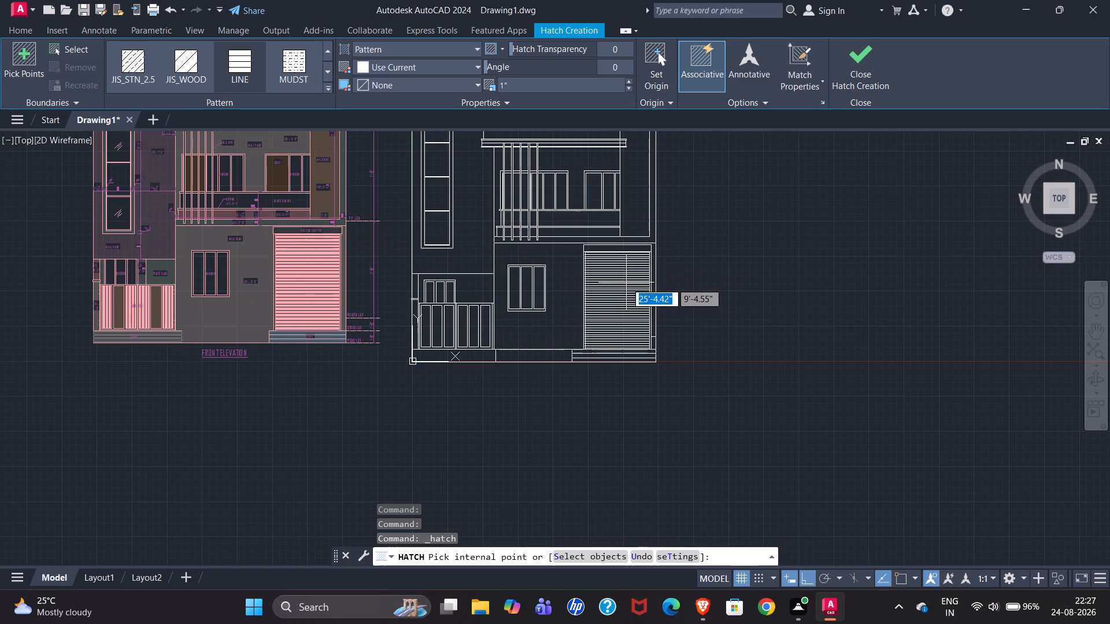
pyautogui.click(626, 283)
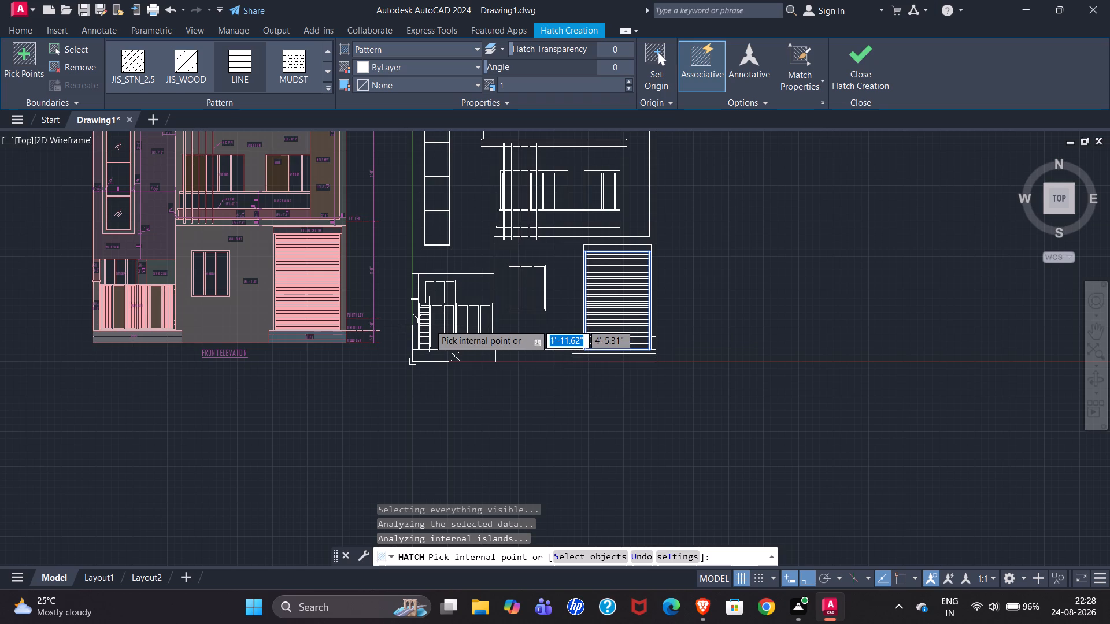
pyautogui.click(867, 70)
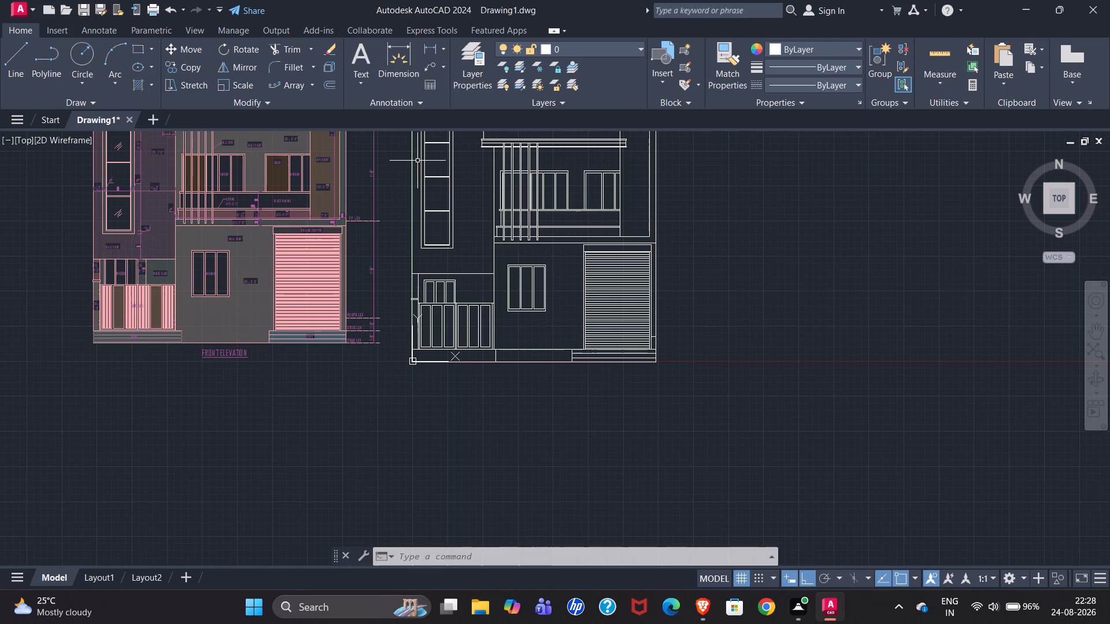
# Hatch the four outer and inner side panels of the redrawn main gate with the LINE pattern at angle 90 and scale 0.5, leaving both middle panels empty.
pyautogui.scroll(2, 98, 330)
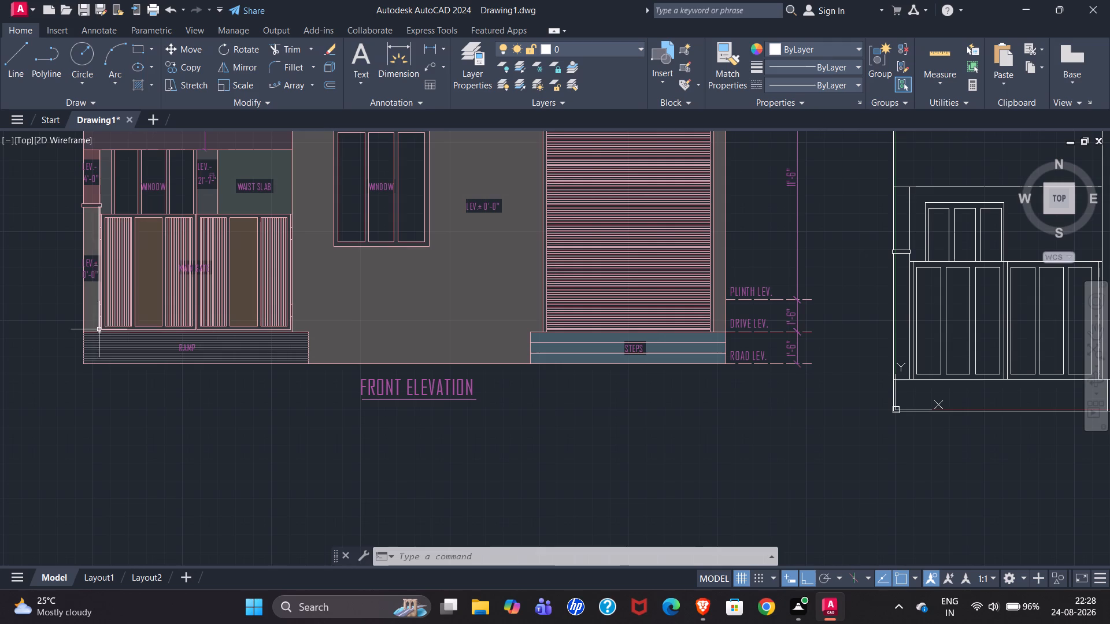
pyautogui.scroll(3, 116, 291)
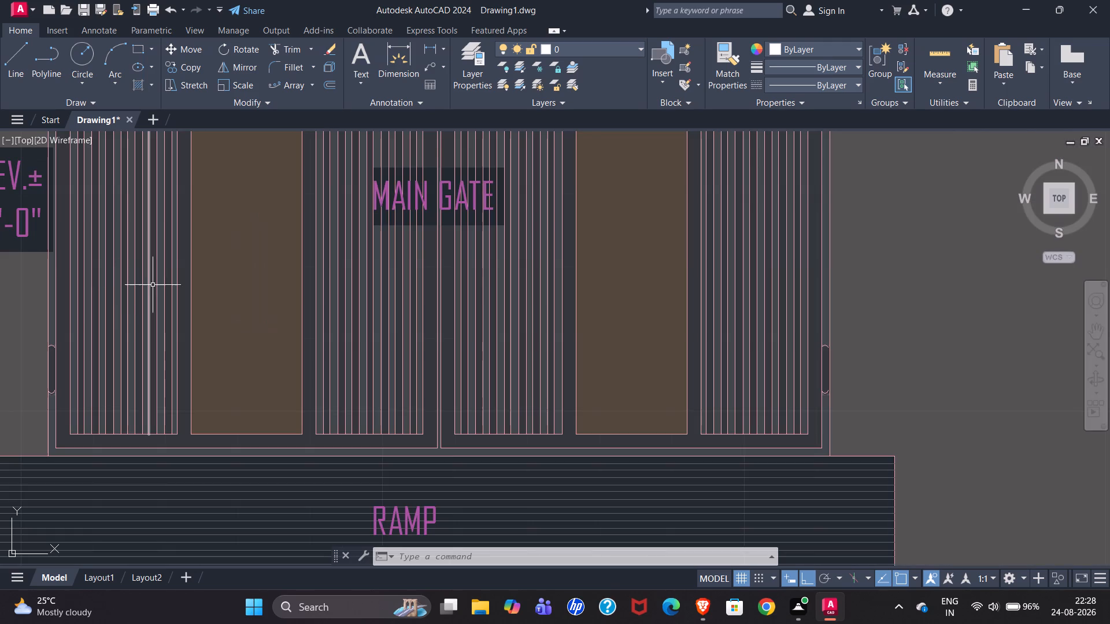
pyautogui.scroll(-2, 0, 304)
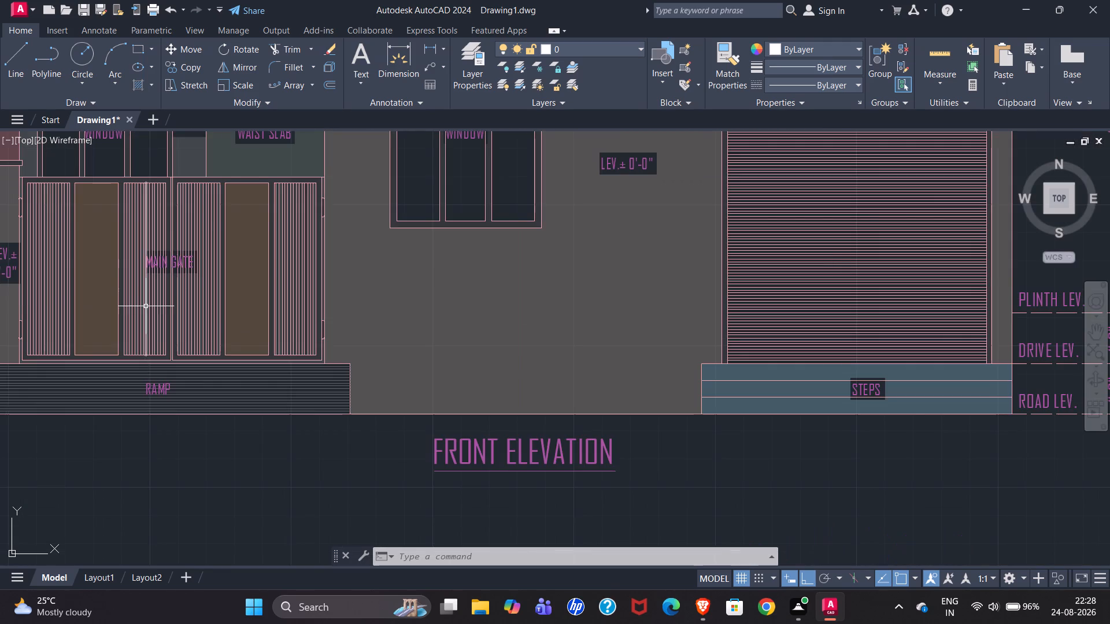
pyautogui.scroll(-2, 113, 304)
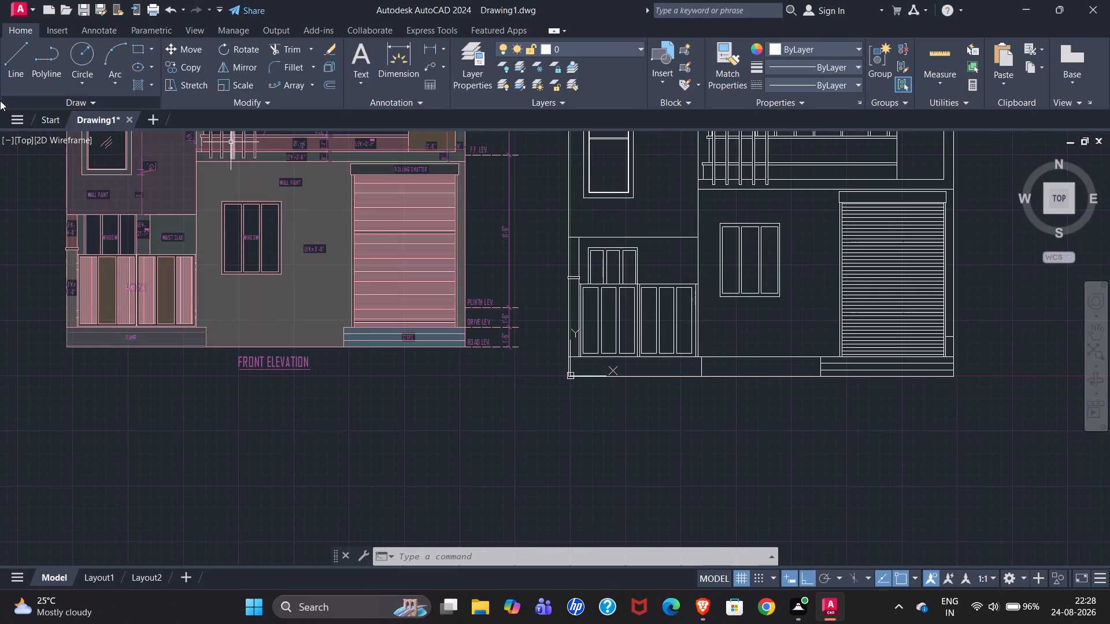
pyautogui.click(139, 86)
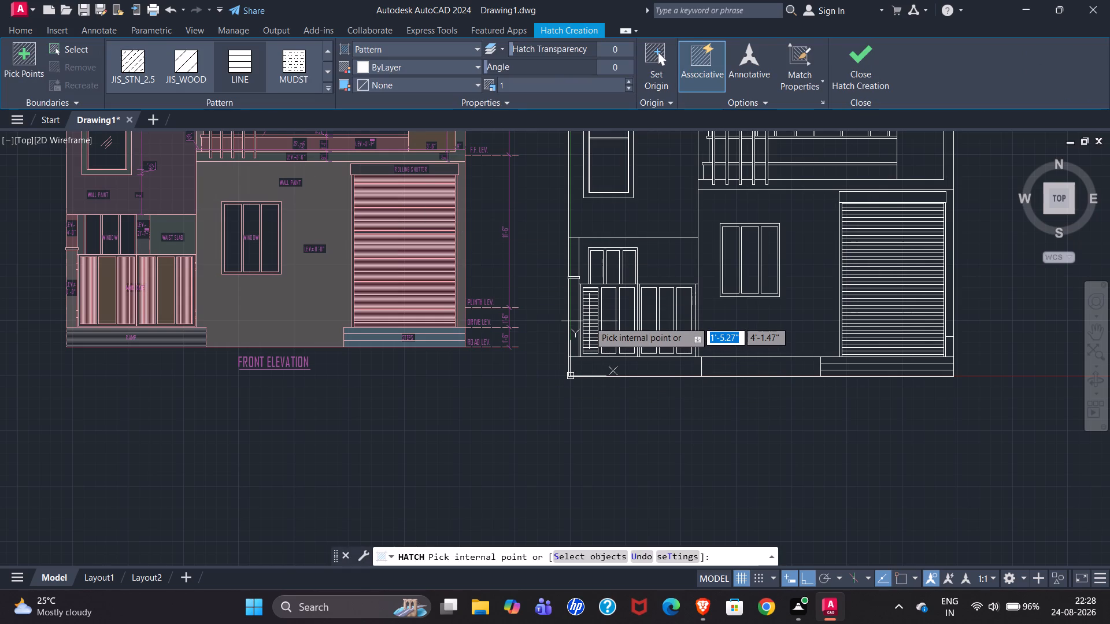
pyautogui.click(616, 68)
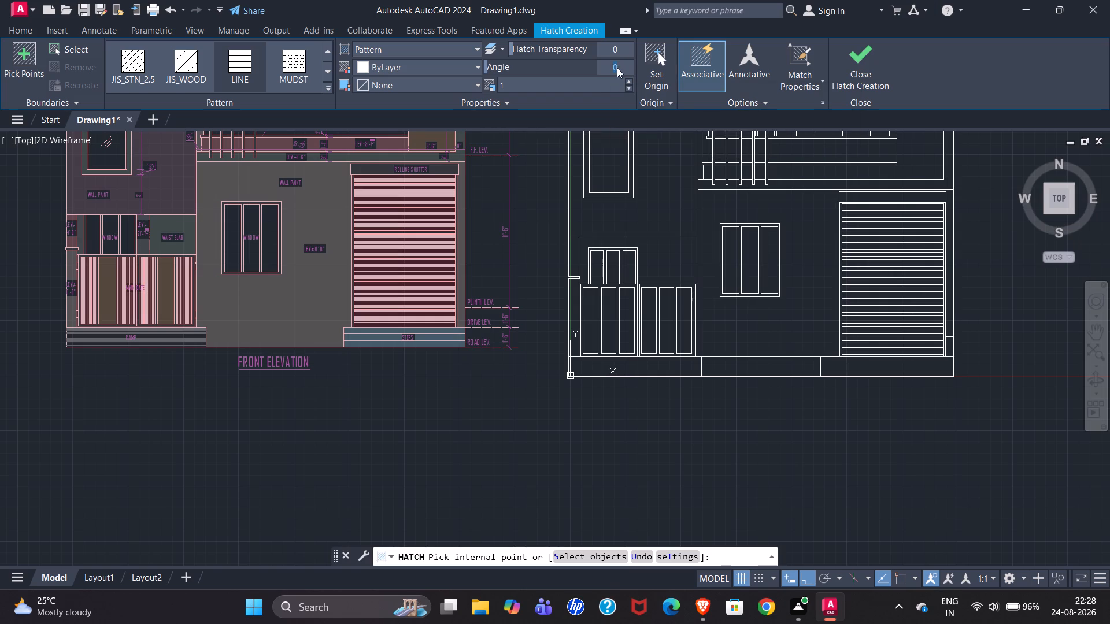
pyautogui.press('9')
pyautogui.press('0')
pyautogui.press('Return')
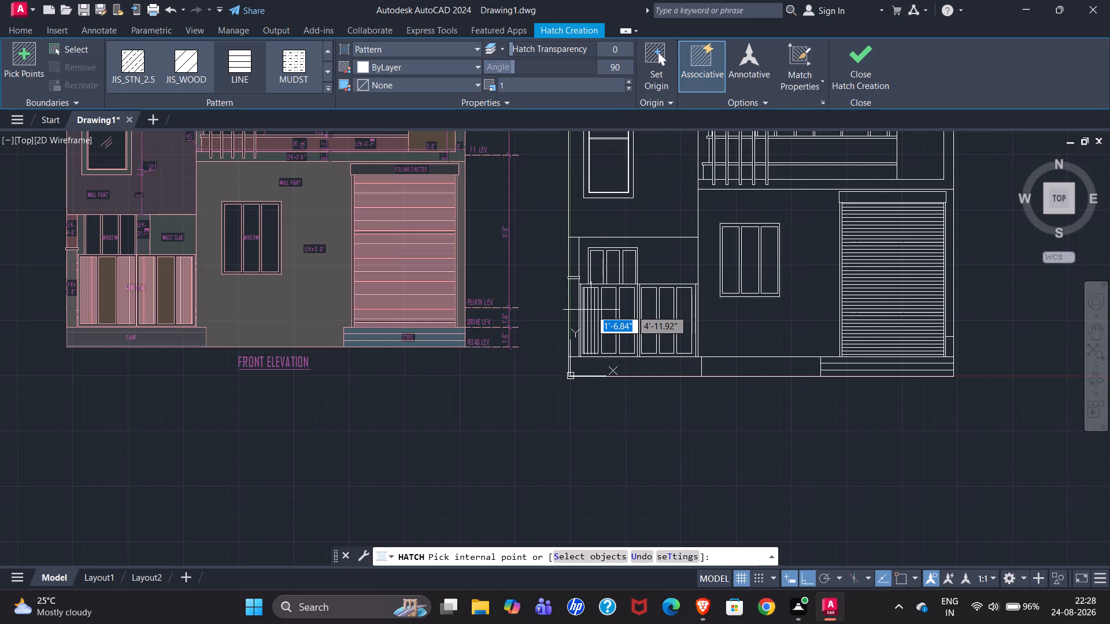
pyautogui.click(516, 88)
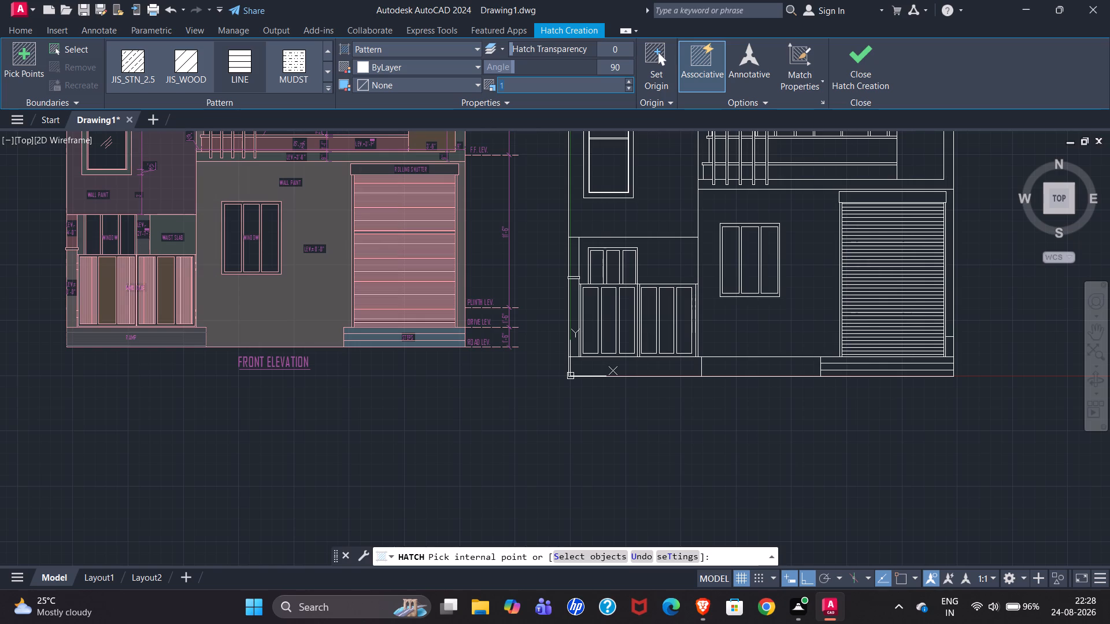
pyautogui.write('0.')
pyautogui.press('5')
pyautogui.press('Return')
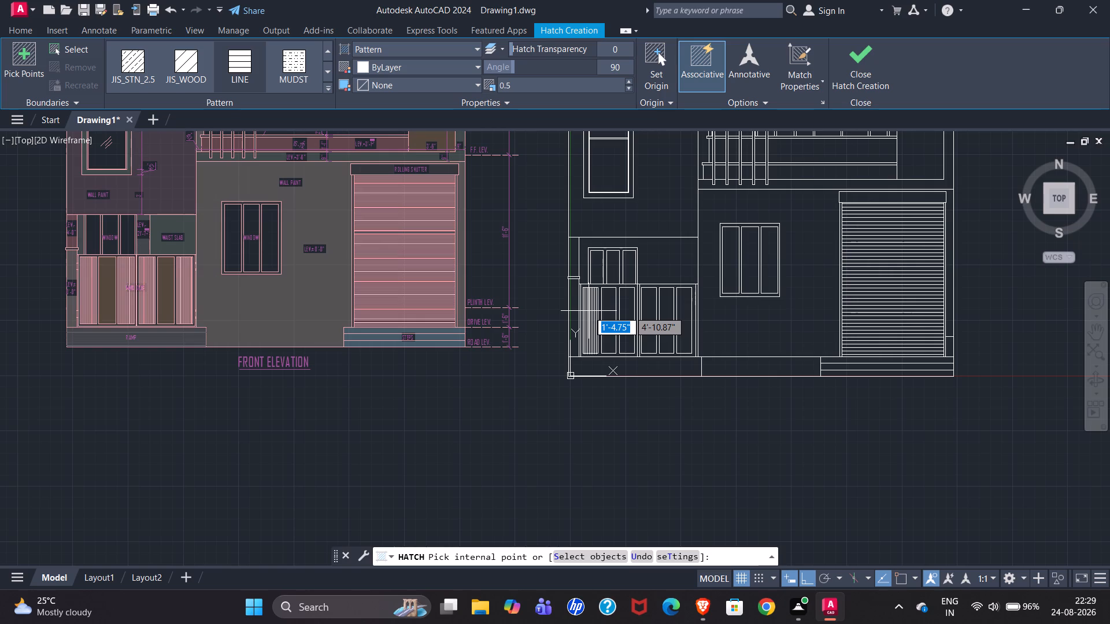
pyautogui.scroll(2, 589, 311)
pyautogui.click(589, 311)
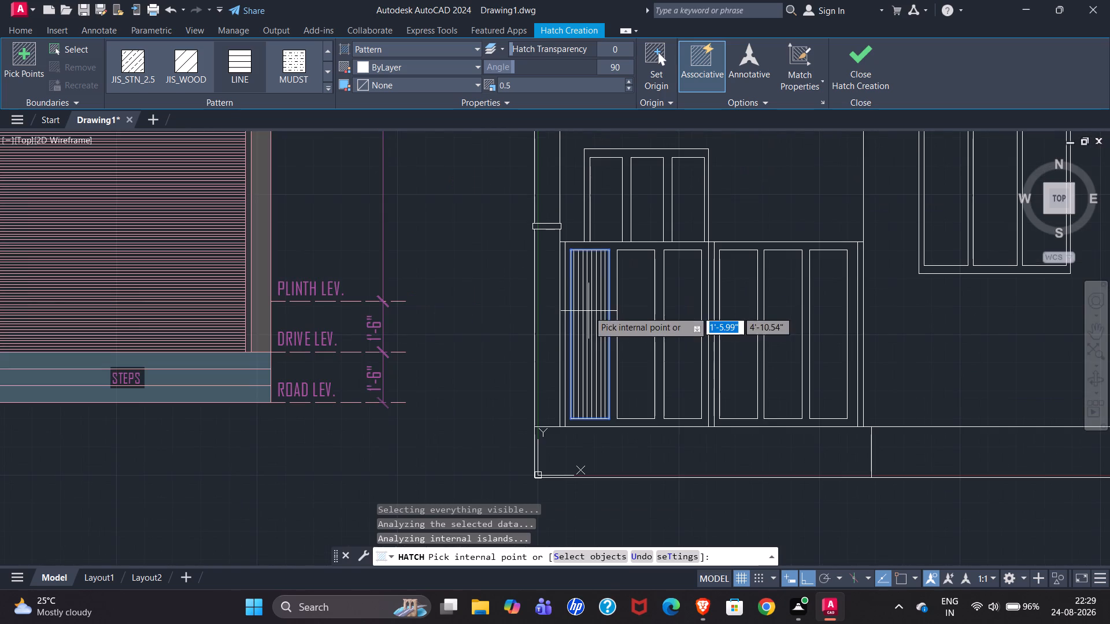
pyautogui.click(675, 296)
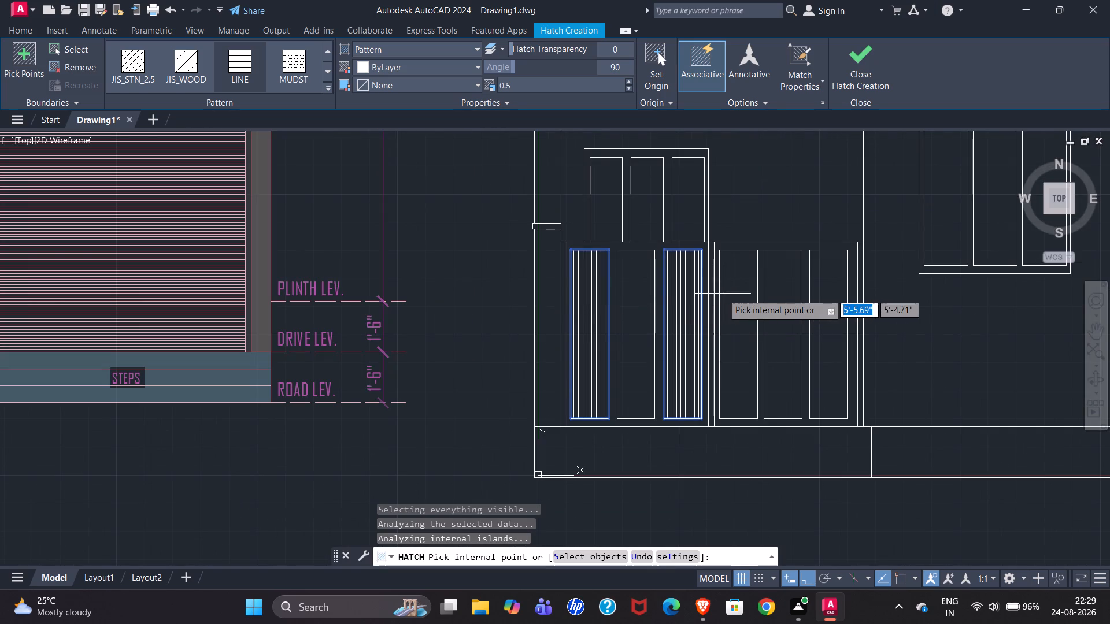
pyautogui.click(731, 294)
pyautogui.click(832, 293)
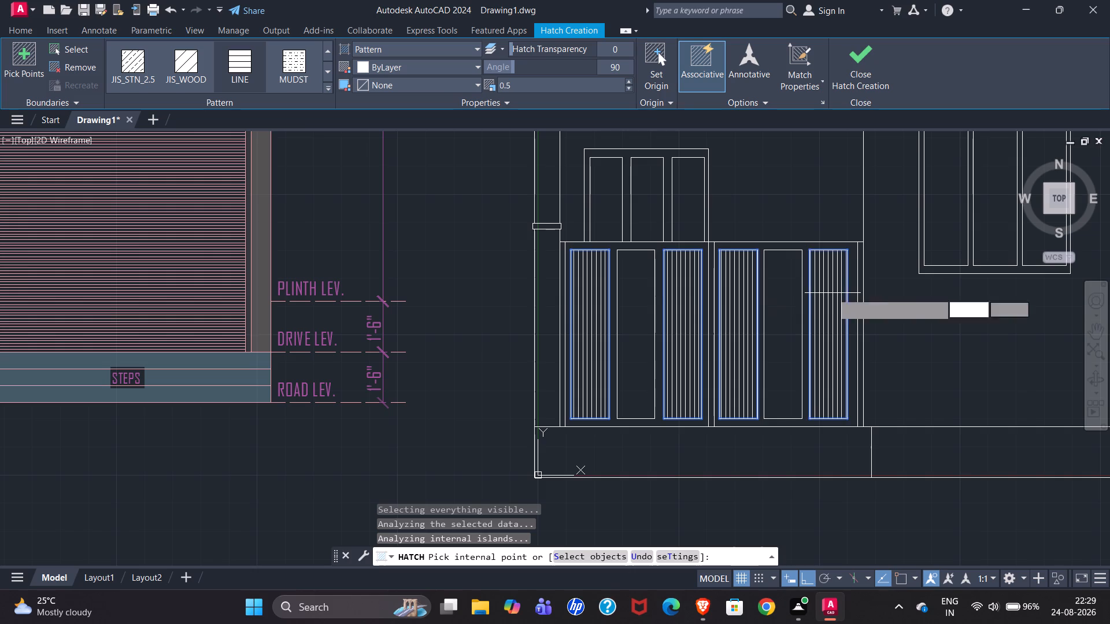
pyautogui.scroll(-2, 593, 224)
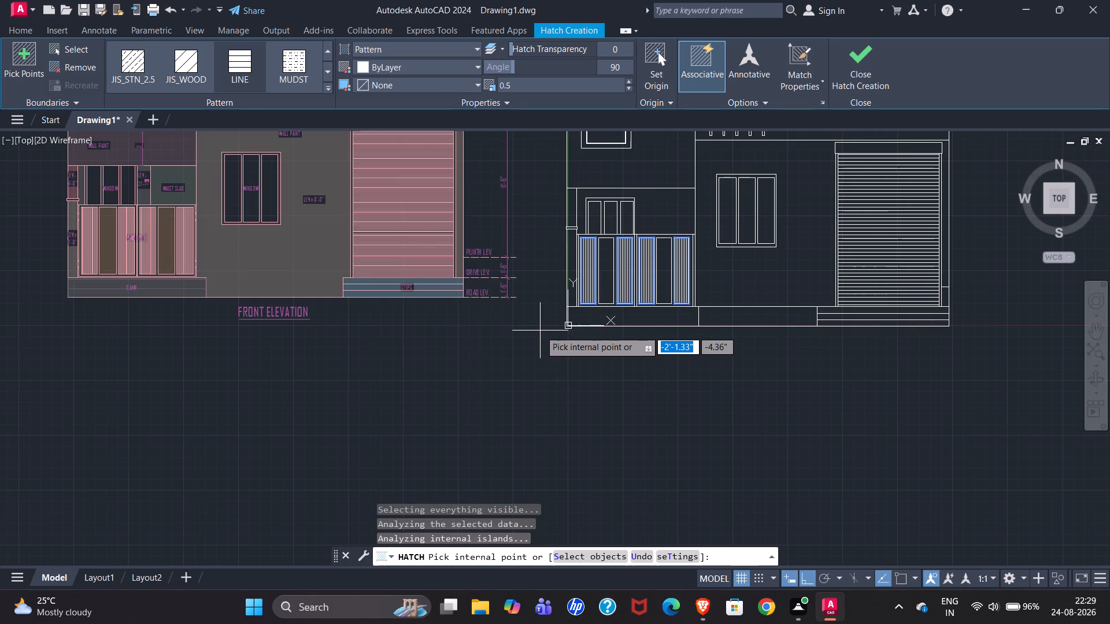
pyautogui.scroll(3, 53, 232)
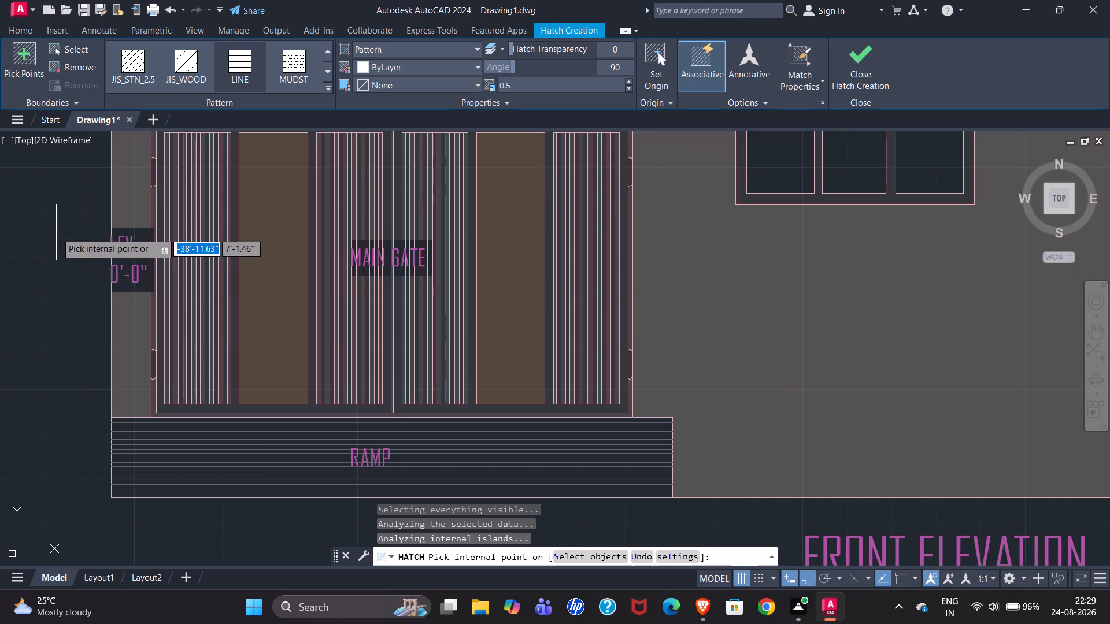
pyautogui.scroll(-1, 45, 255)
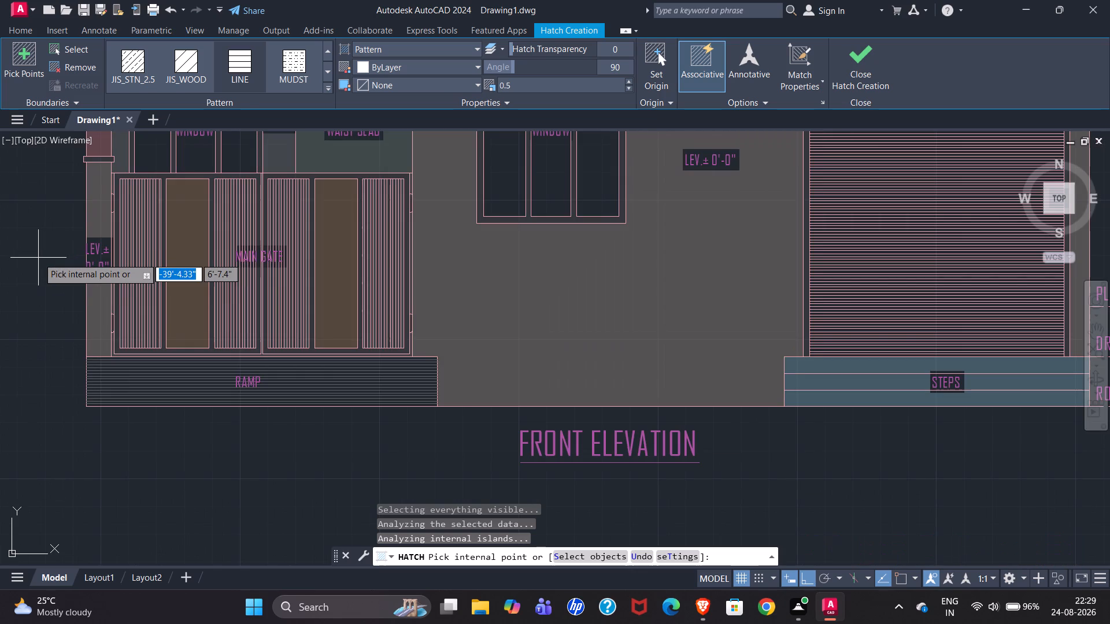
pyautogui.scroll(-2, 24, 258)
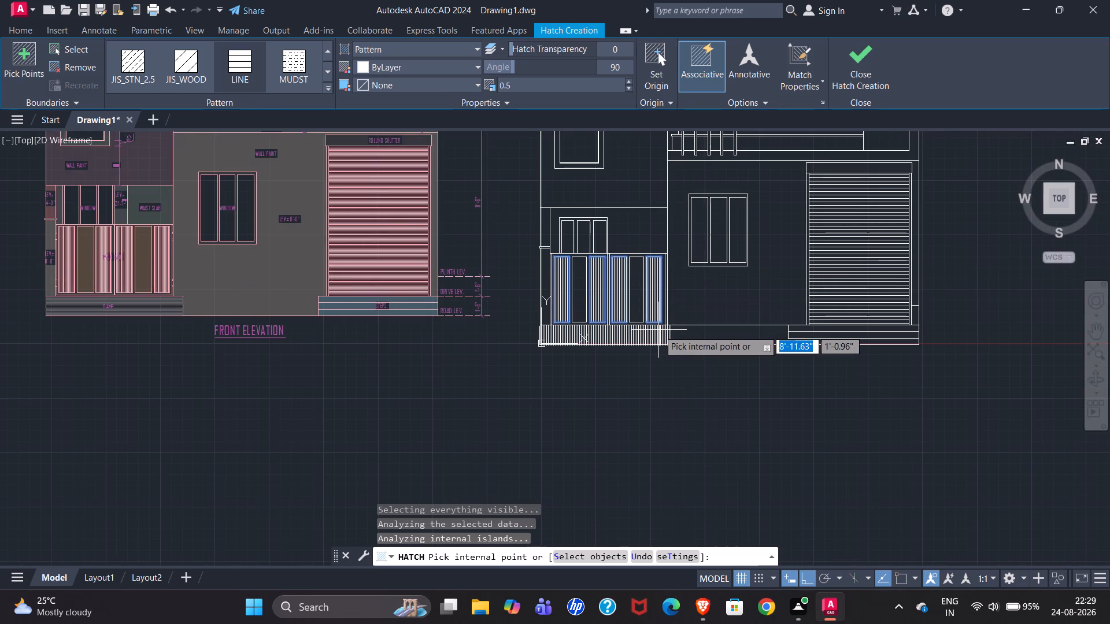
pyautogui.scroll(-1, 532, 386)
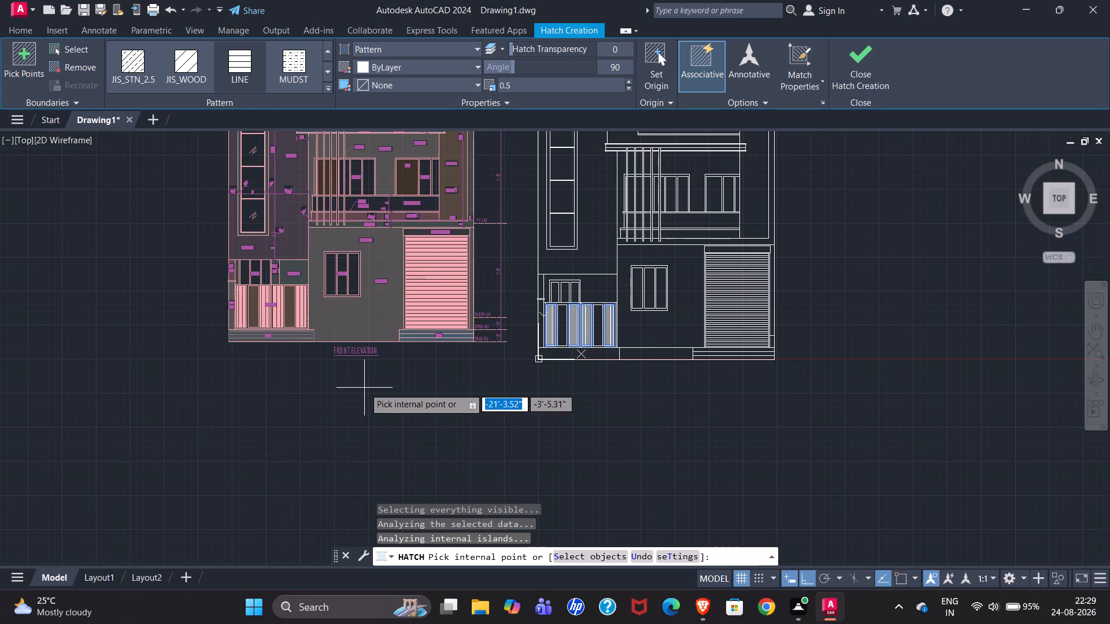
pyautogui.scroll(-2, 408, 392)
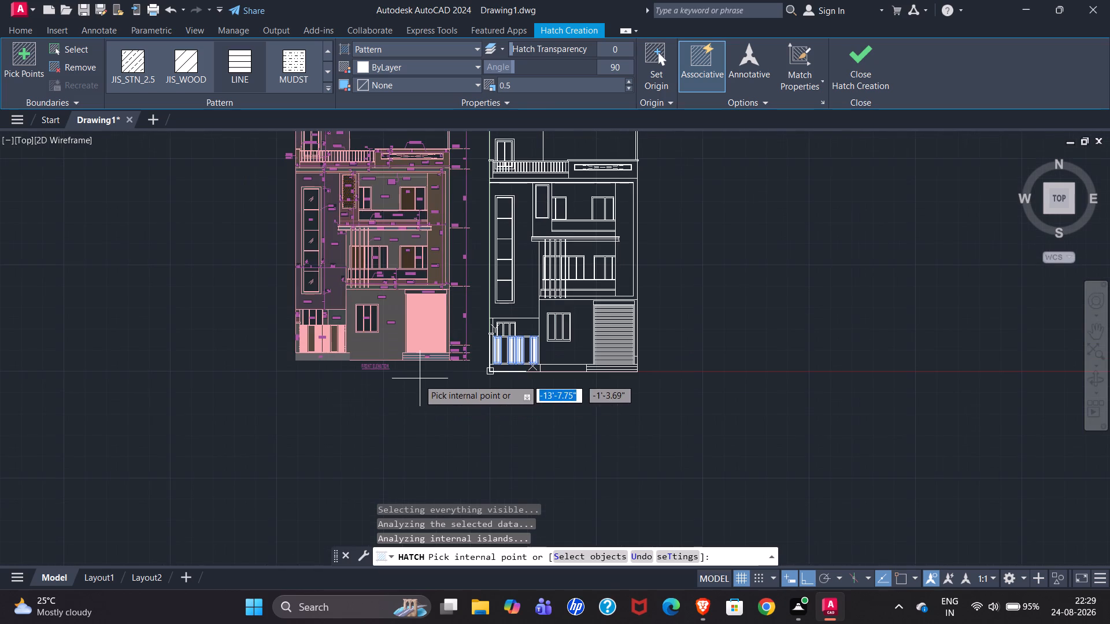
pyautogui.click(870, 78)
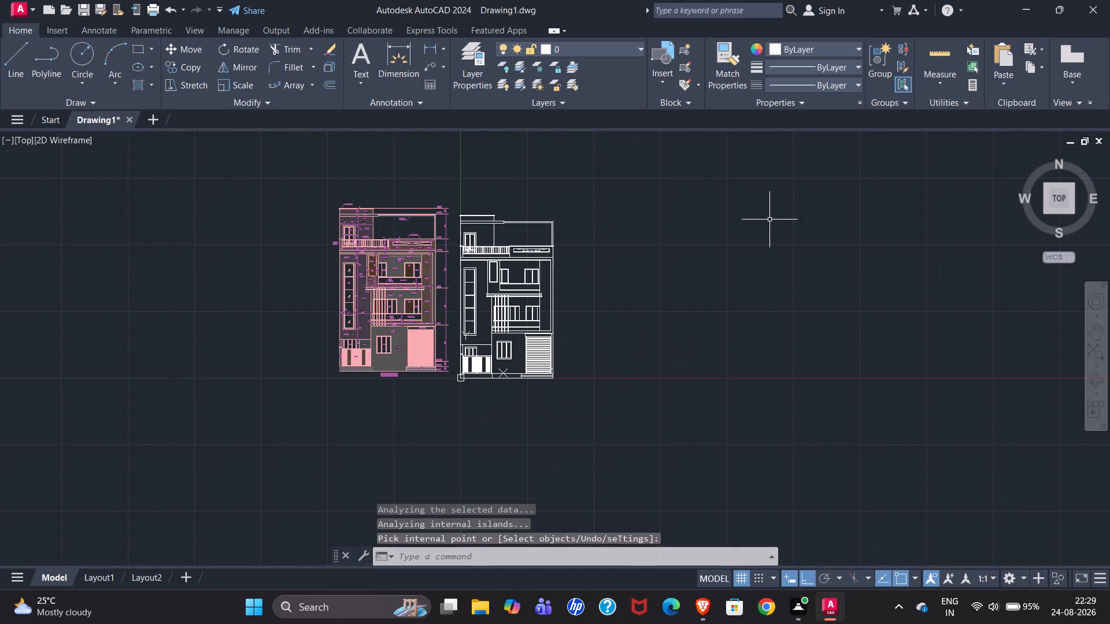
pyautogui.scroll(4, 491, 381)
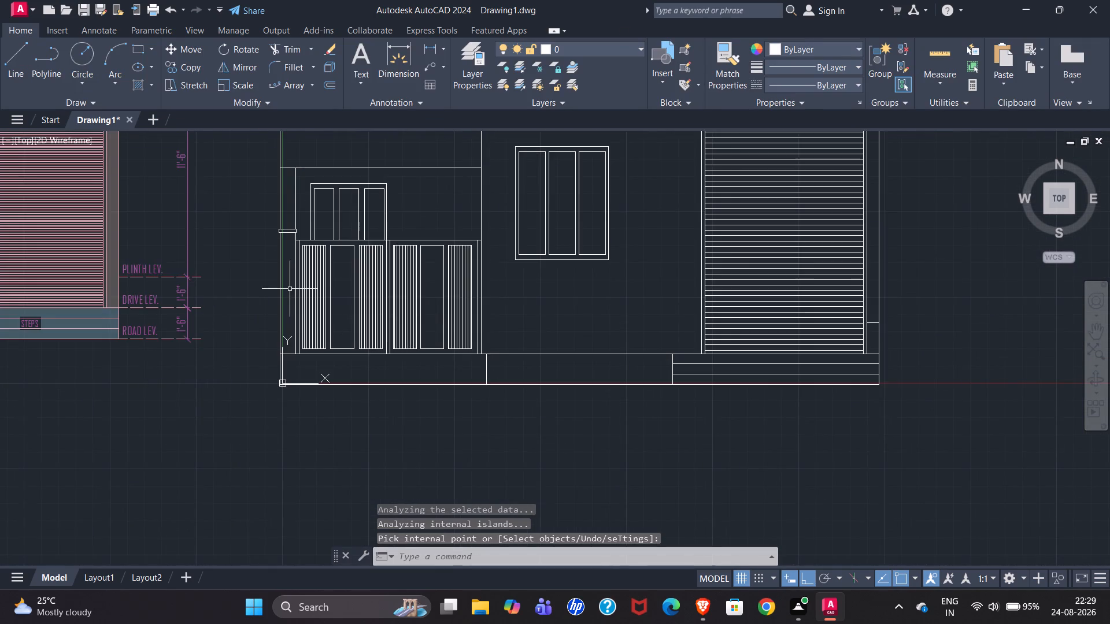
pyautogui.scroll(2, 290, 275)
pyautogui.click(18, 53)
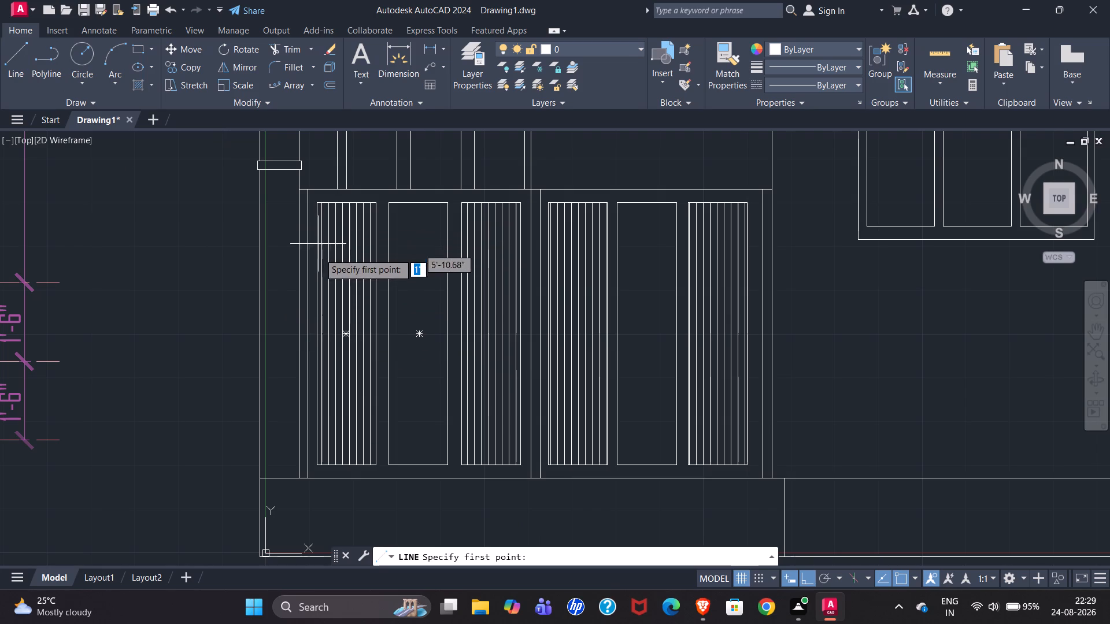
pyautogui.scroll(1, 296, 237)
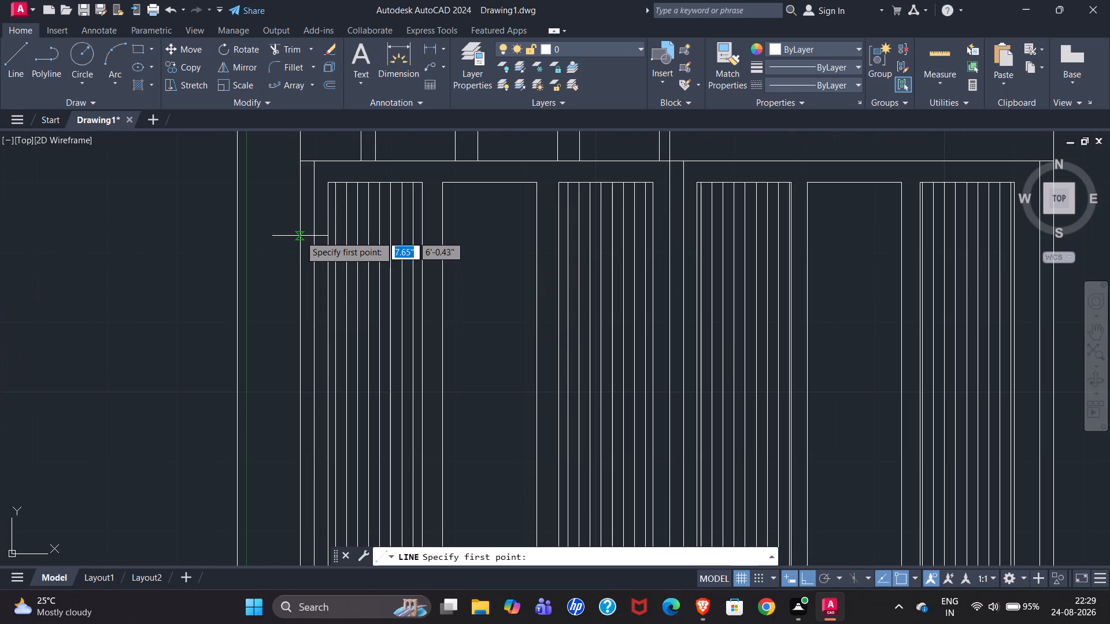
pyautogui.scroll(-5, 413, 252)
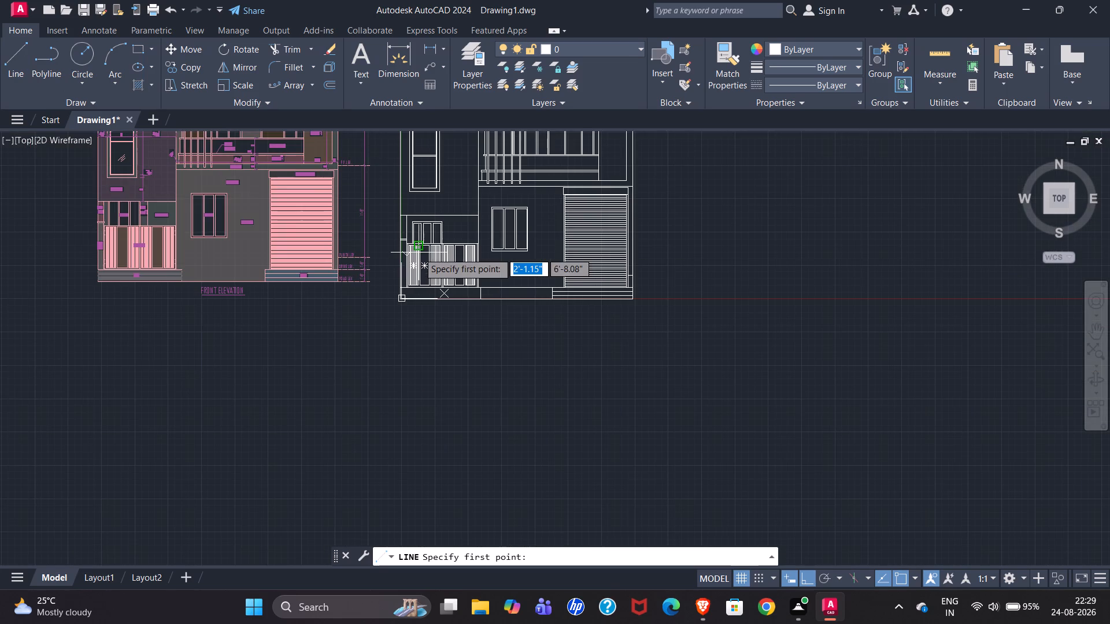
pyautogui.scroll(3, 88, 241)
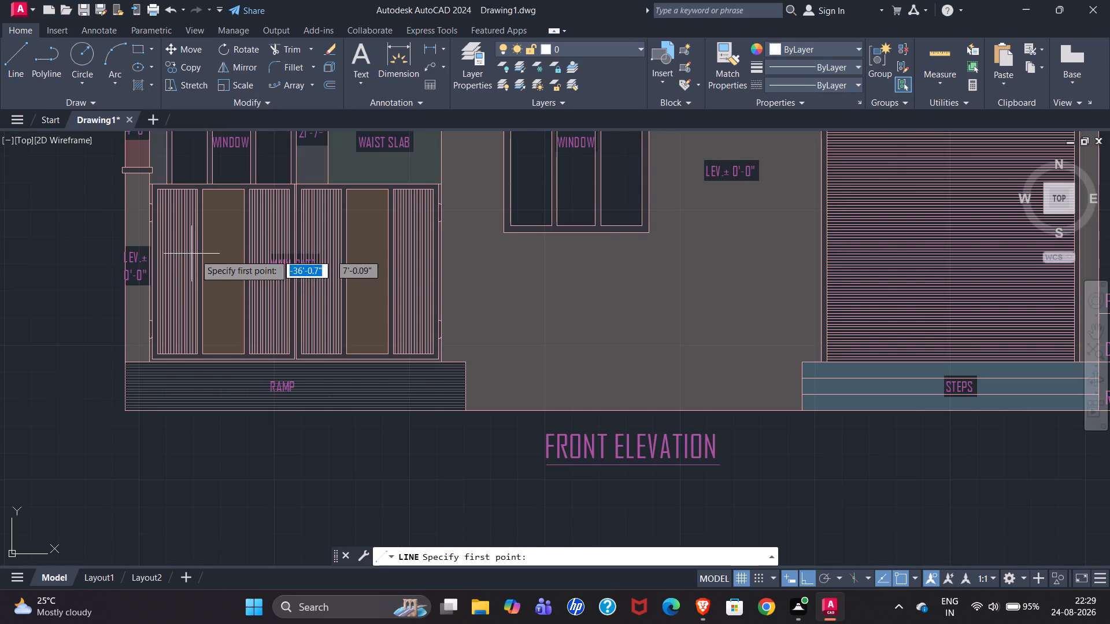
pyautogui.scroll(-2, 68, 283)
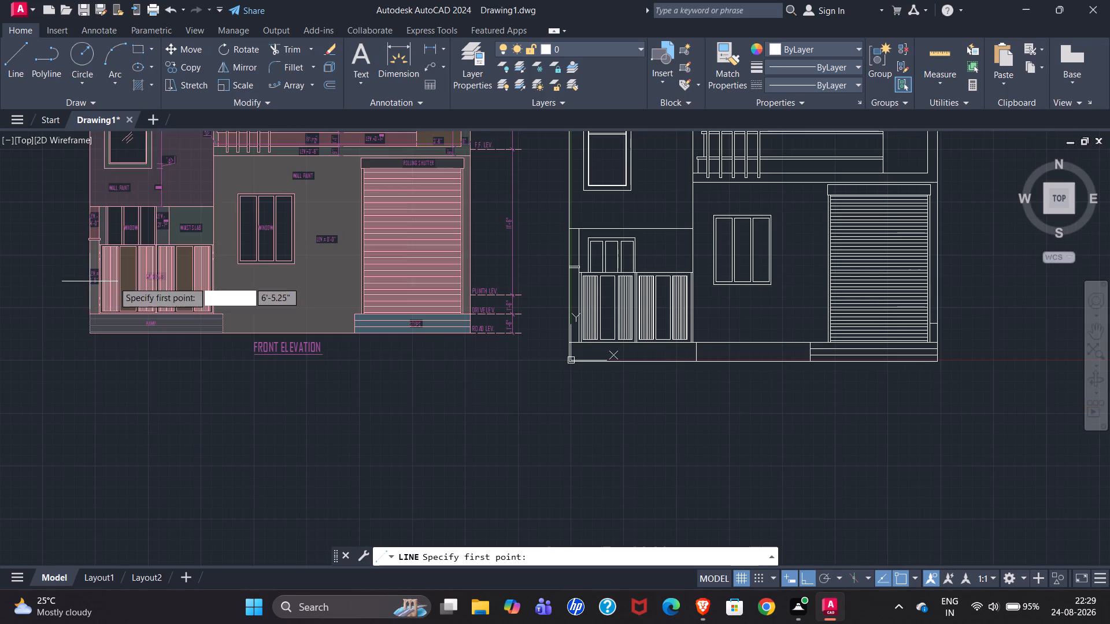
# Draw a rectangle about 2.15" wide and 8.2" high across the main gate's left outer frame strip, near its upper end.
pyautogui.scroll(4, 586, 288)
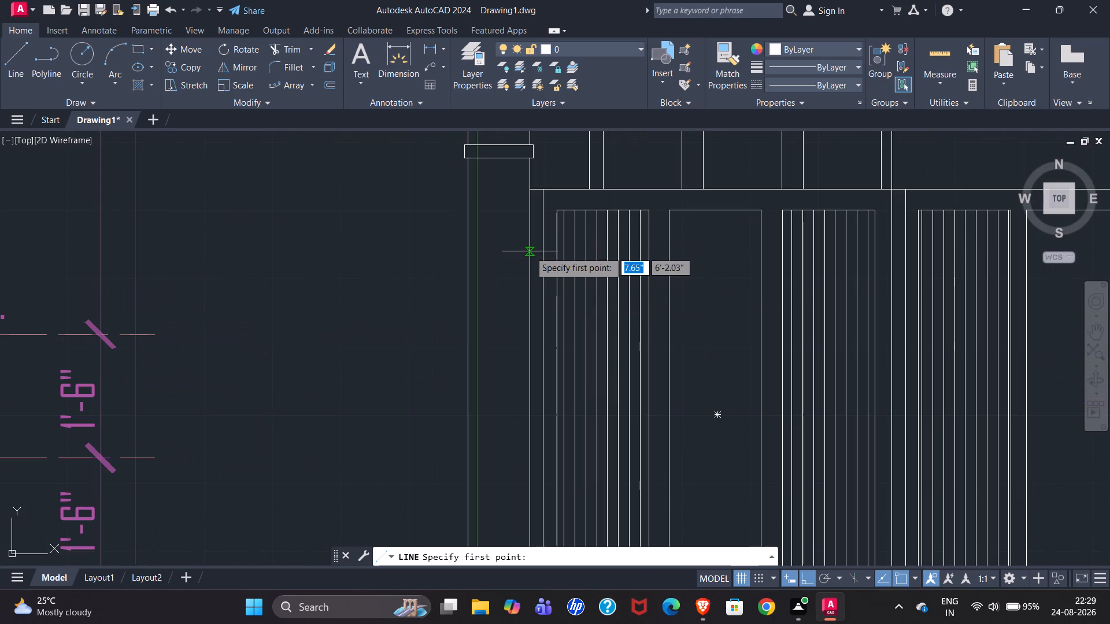
pyautogui.click(134, 46)
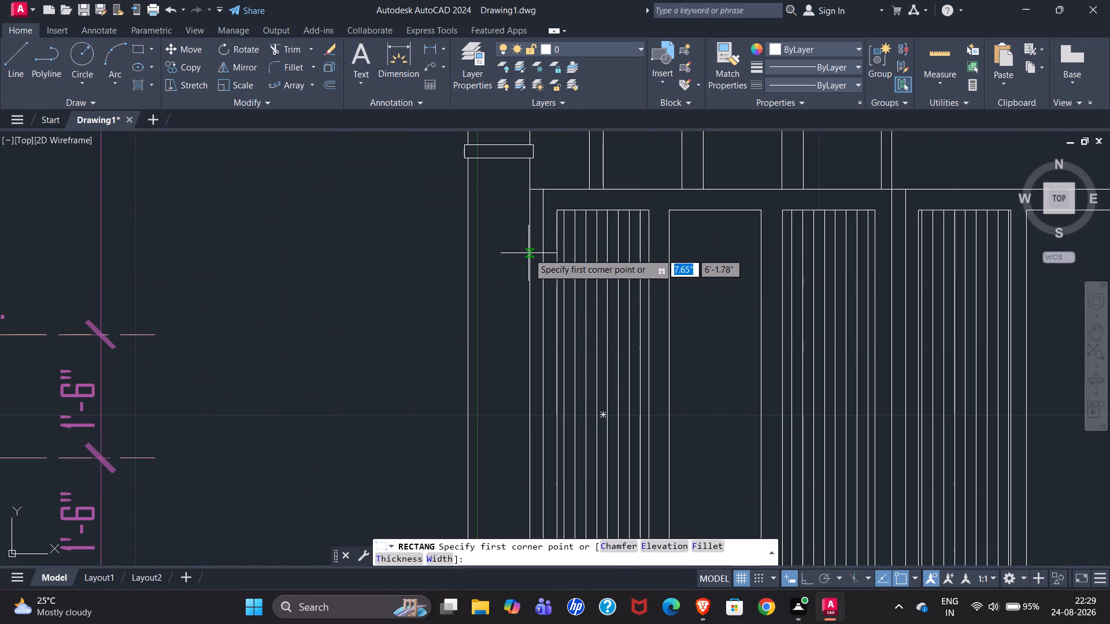
pyautogui.click(528, 253)
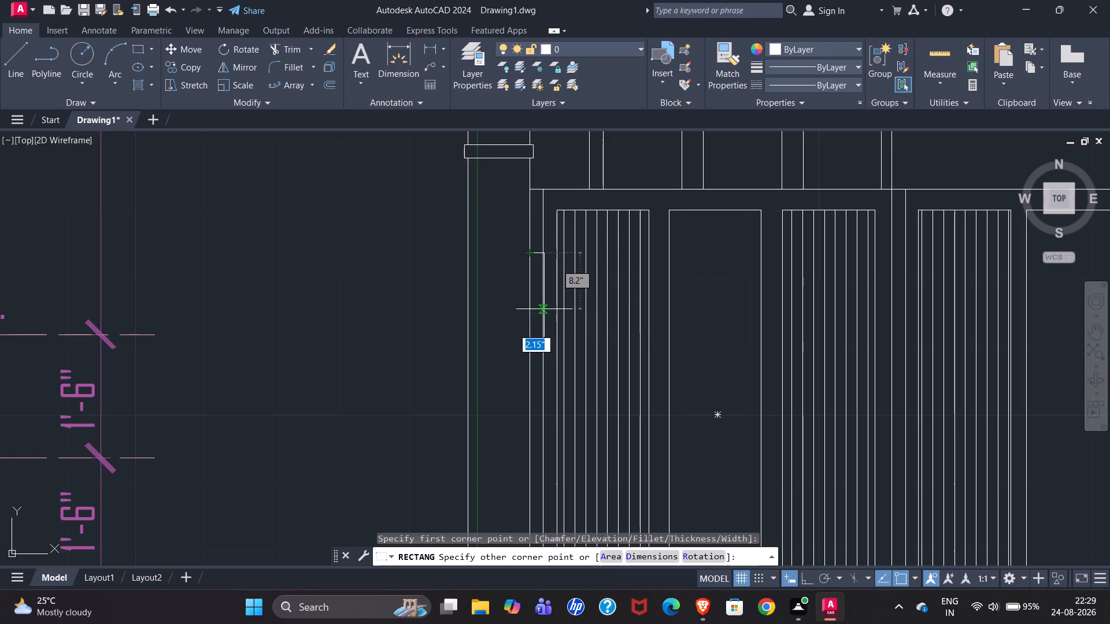
pyautogui.click(543, 309)
pyautogui.scroll(-1, 494, 199)
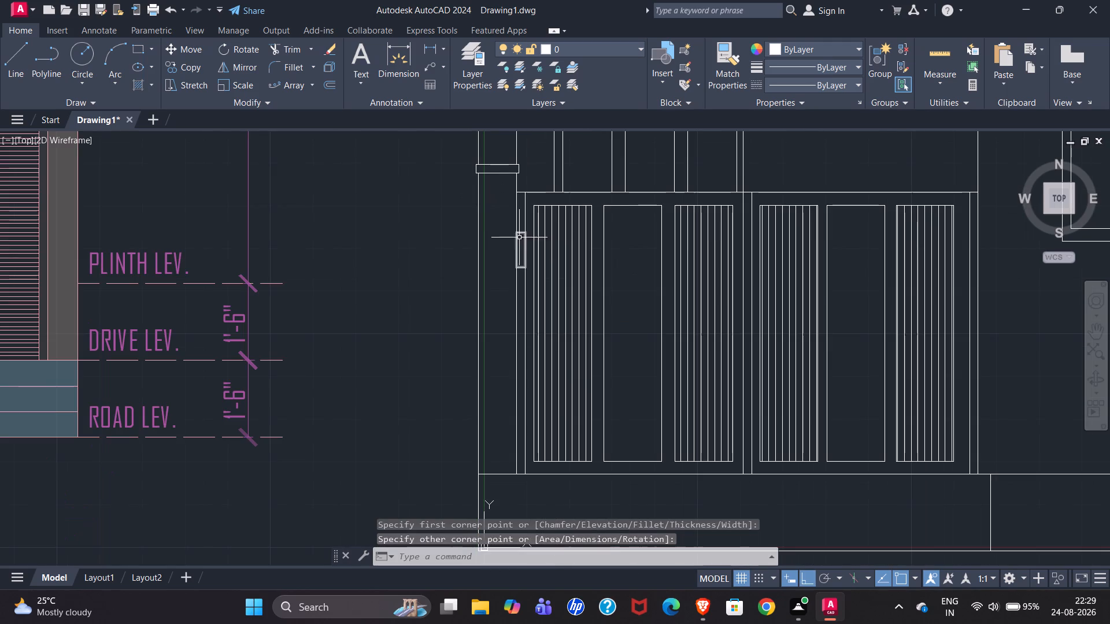
# Copy the small rectangle on the main gate's left outer frame strip straight down by about 3'-1.7".
pyautogui.click(521, 268)
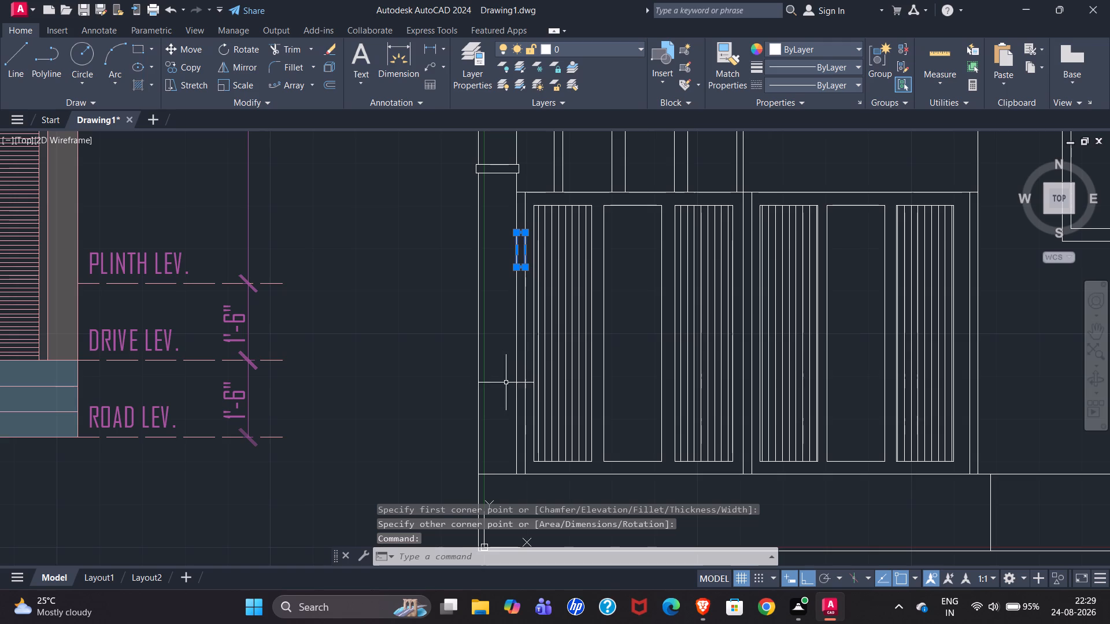
pyautogui.press('c')
pyautogui.press('o')
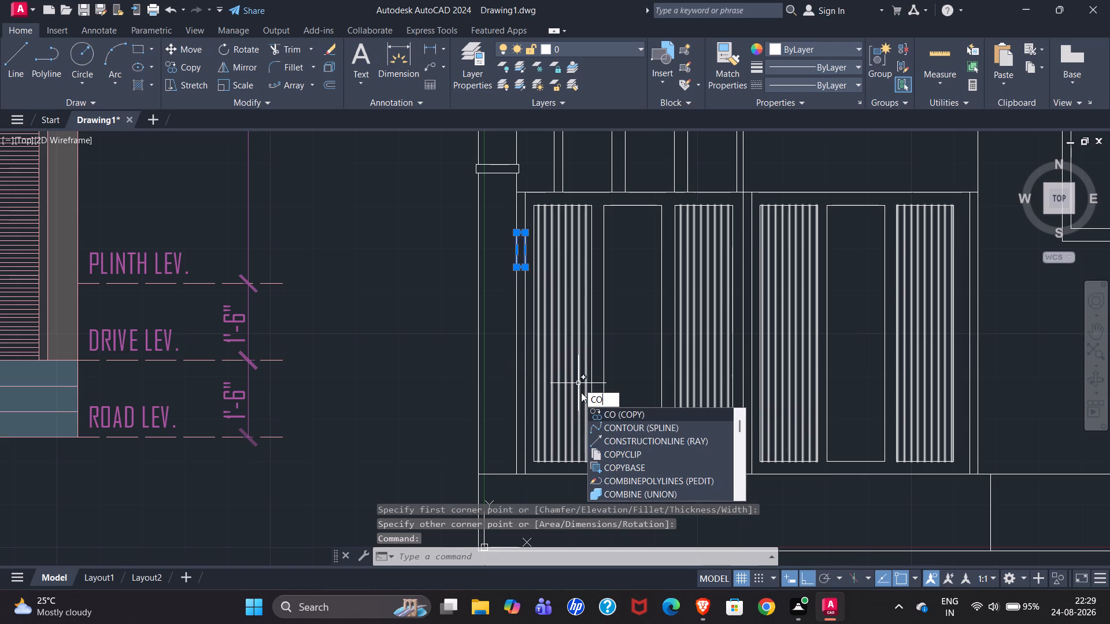
pyautogui.press('Return')
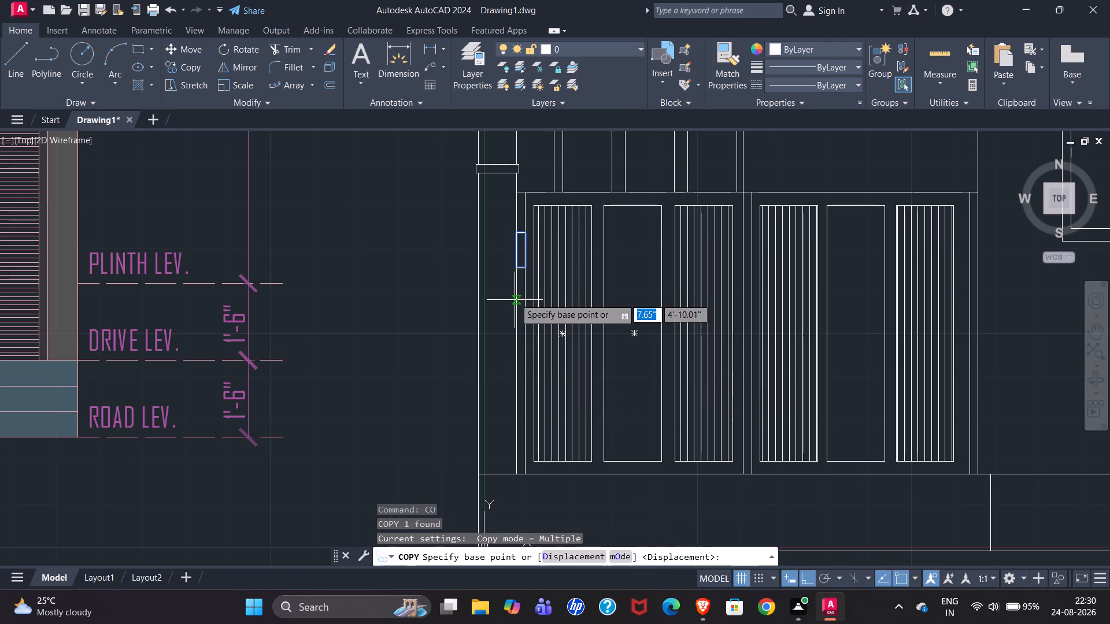
pyautogui.click(521, 269)
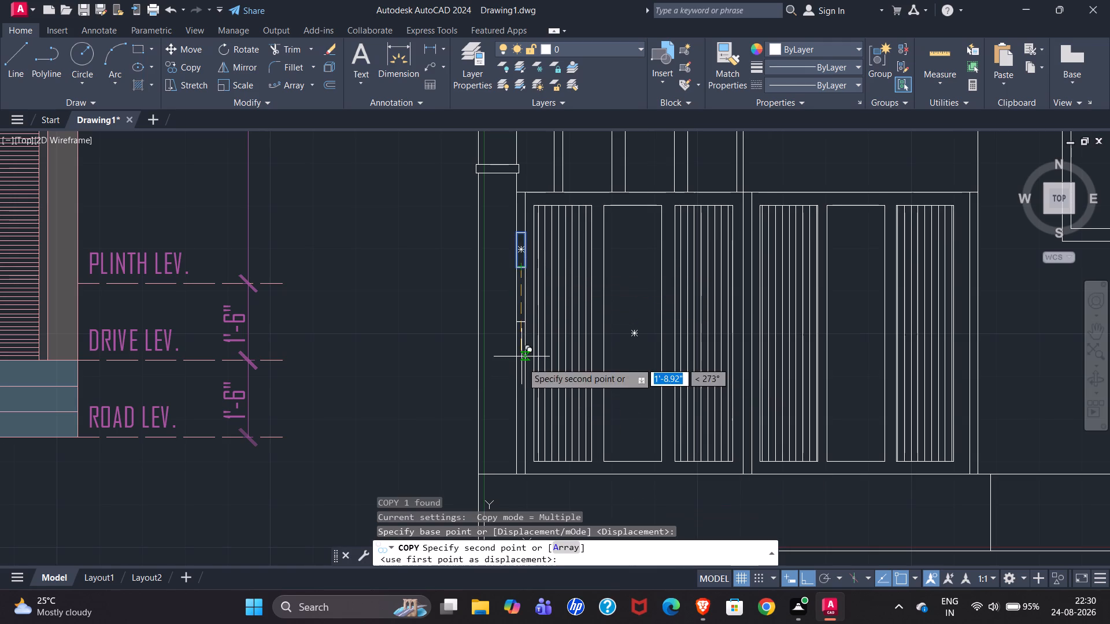
pyautogui.scroll(2, 527, 432)
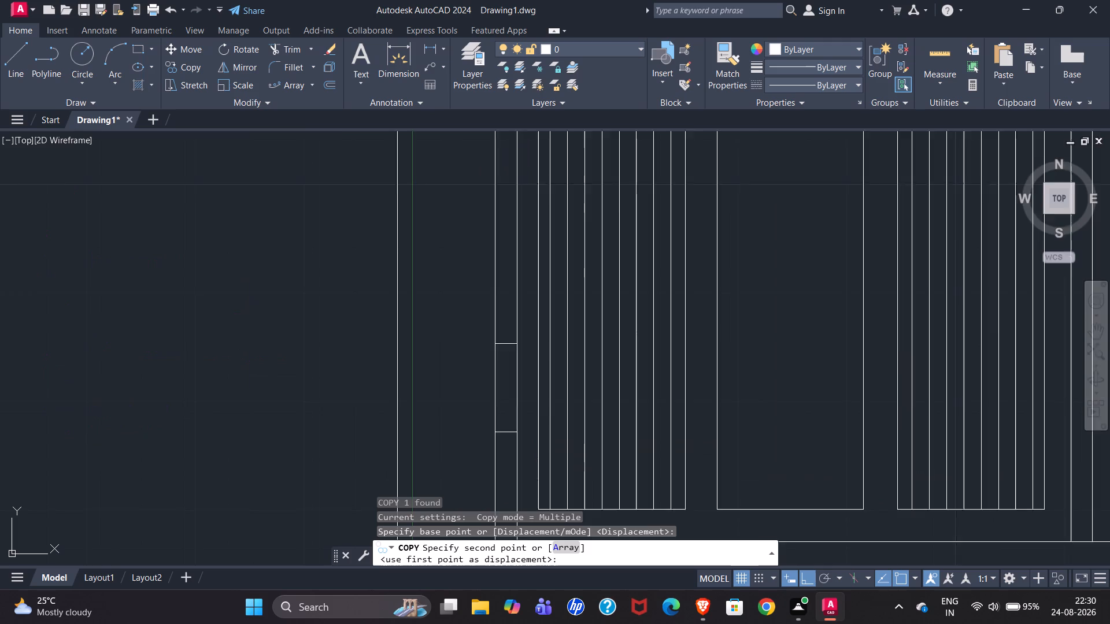
pyautogui.scroll(1, 527, 432)
pyautogui.scroll(-1, 491, 421)
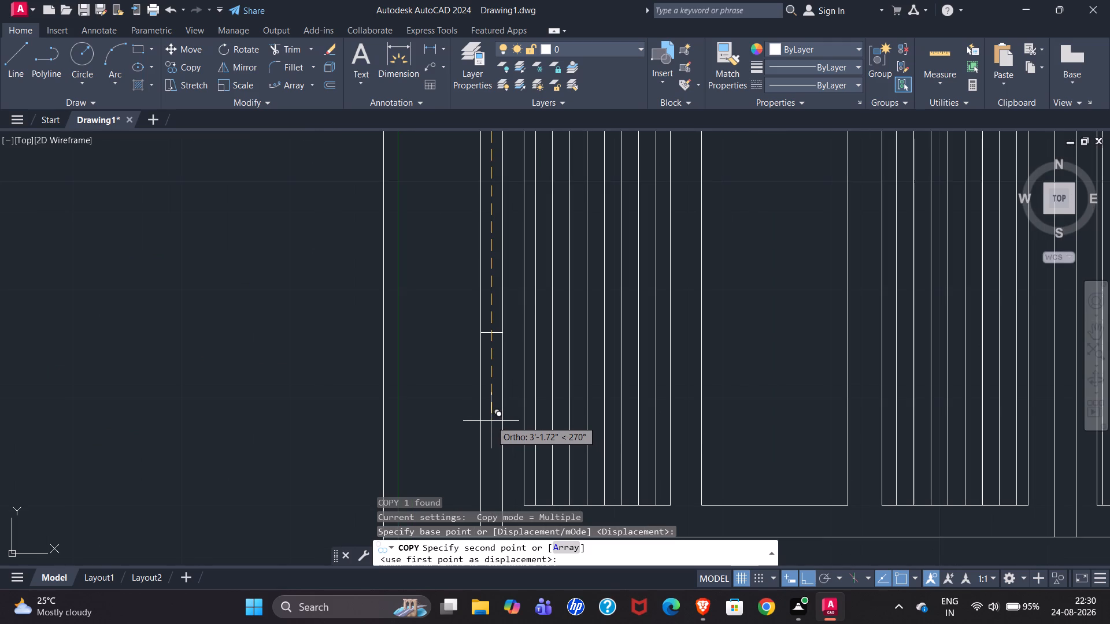
pyautogui.click(491, 421)
pyautogui.scroll(-2, 392, 321)
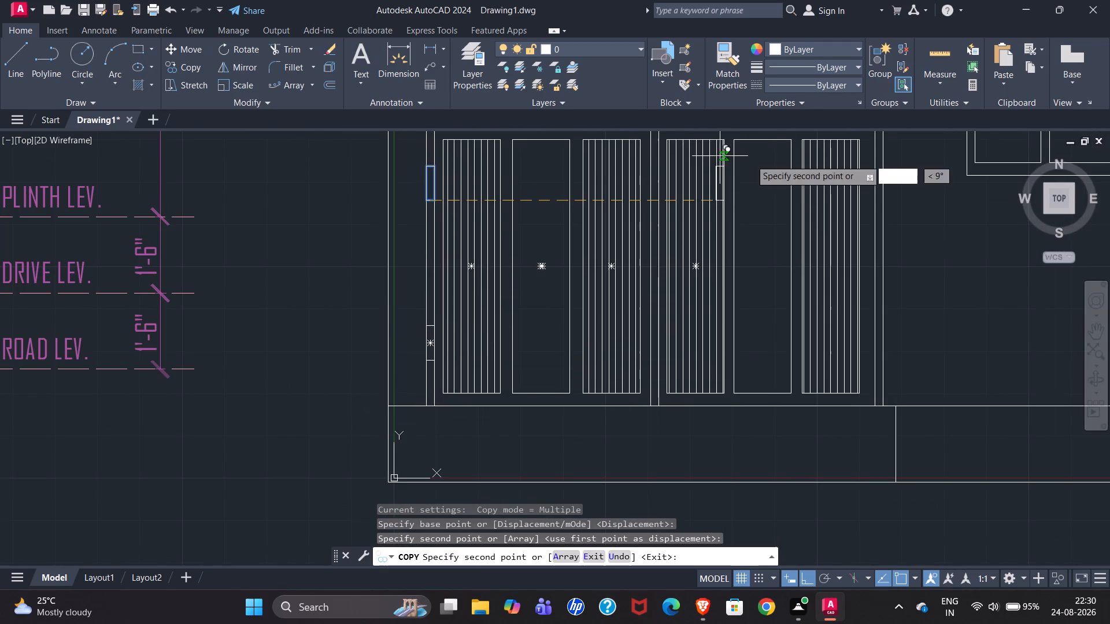
pyautogui.scroll(2, 882, 197)
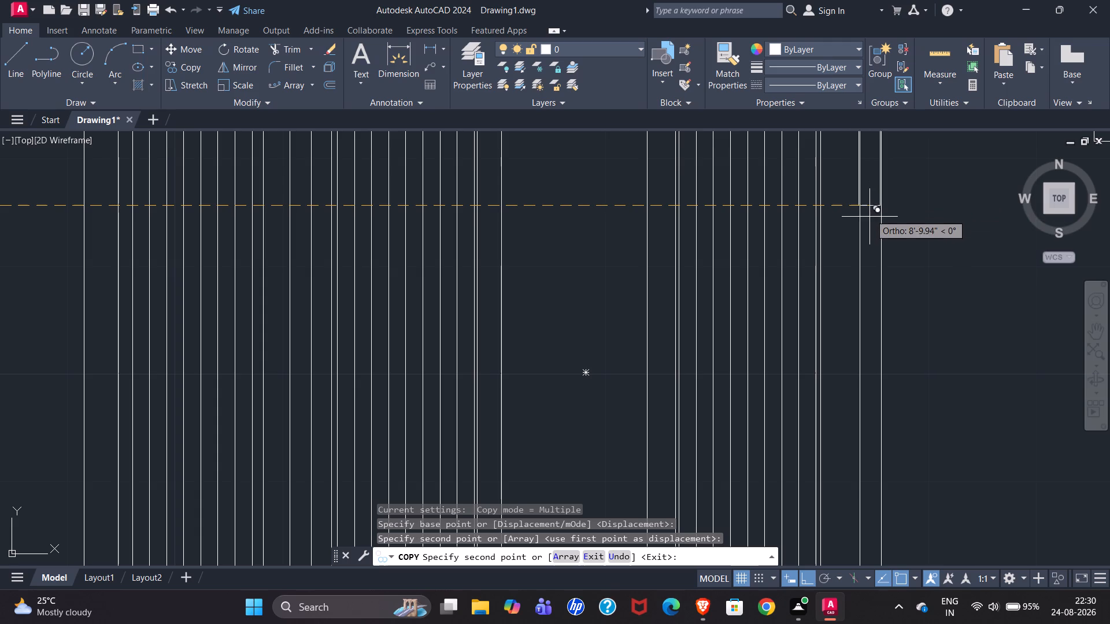
pyautogui.press('Escape')
# Copy the upper small rectangle from the gate's left outer frame strip horizontally 8'-10" onto the right outer frame strip.
pyautogui.scroll(-2, 778, 266)
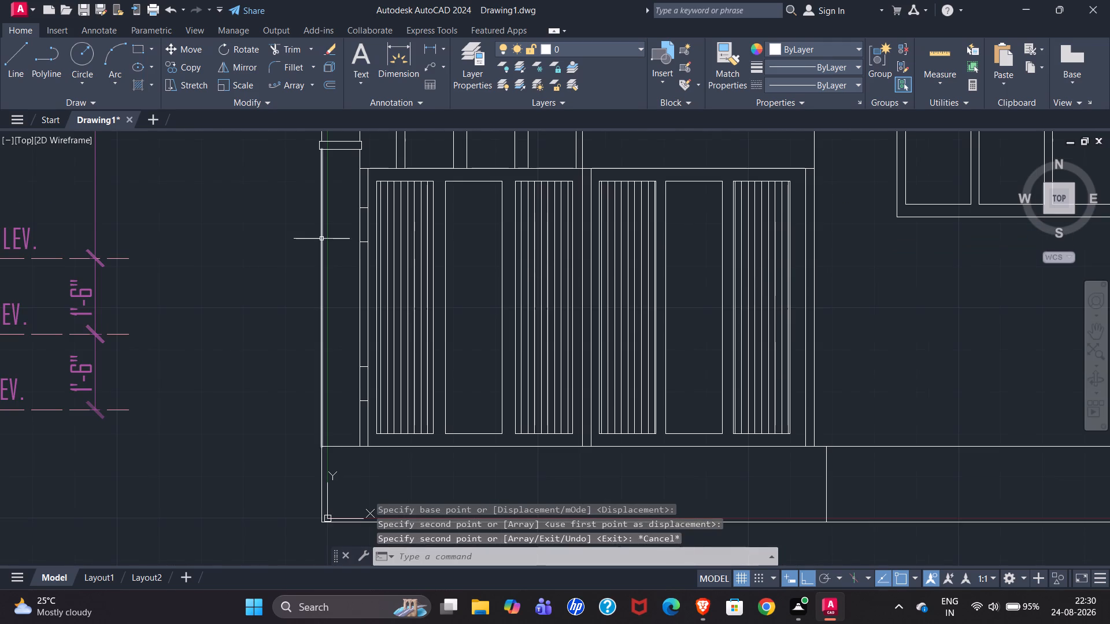
pyautogui.click(364, 242)
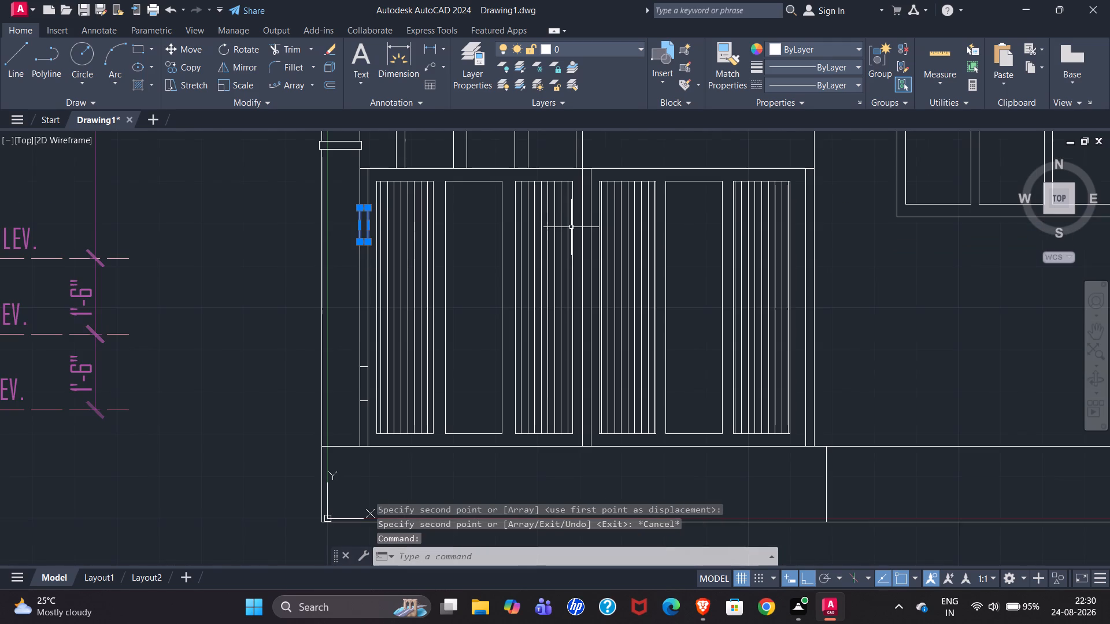
pyautogui.press('m')
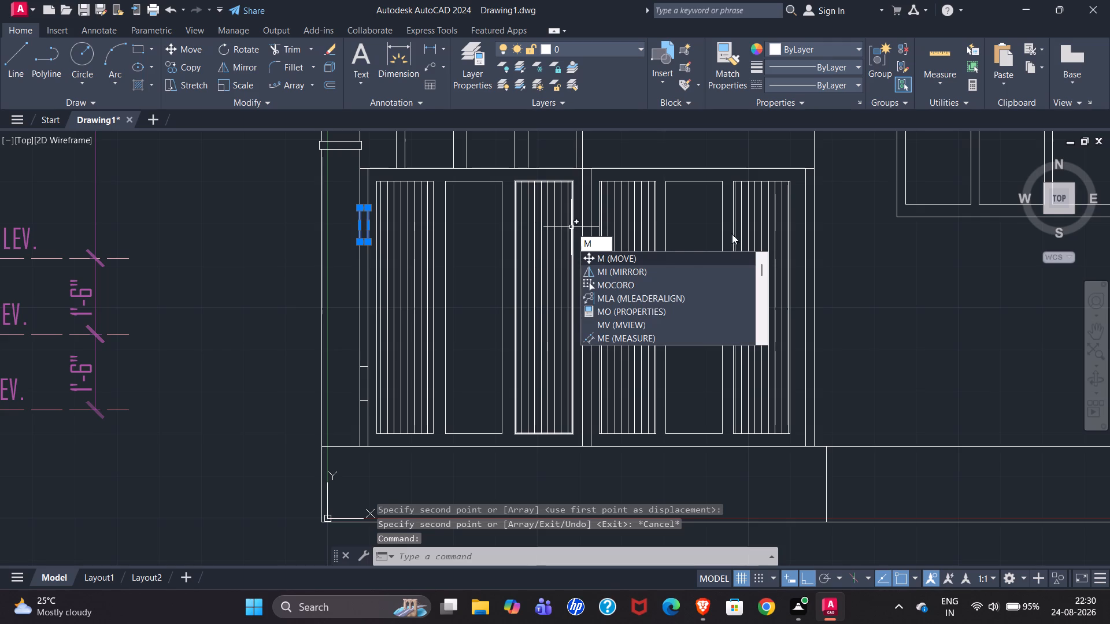
pyautogui.press('BackSpace')
pyautogui.press('c')
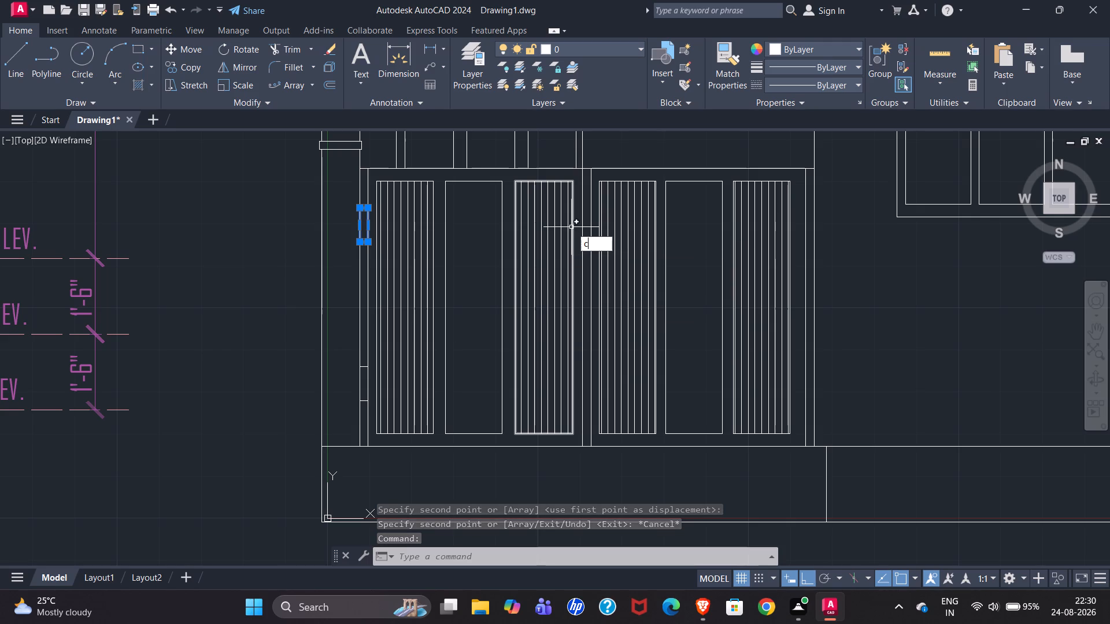
pyautogui.press('o')
pyautogui.press('Return')
pyautogui.scroll(2, 355, 242)
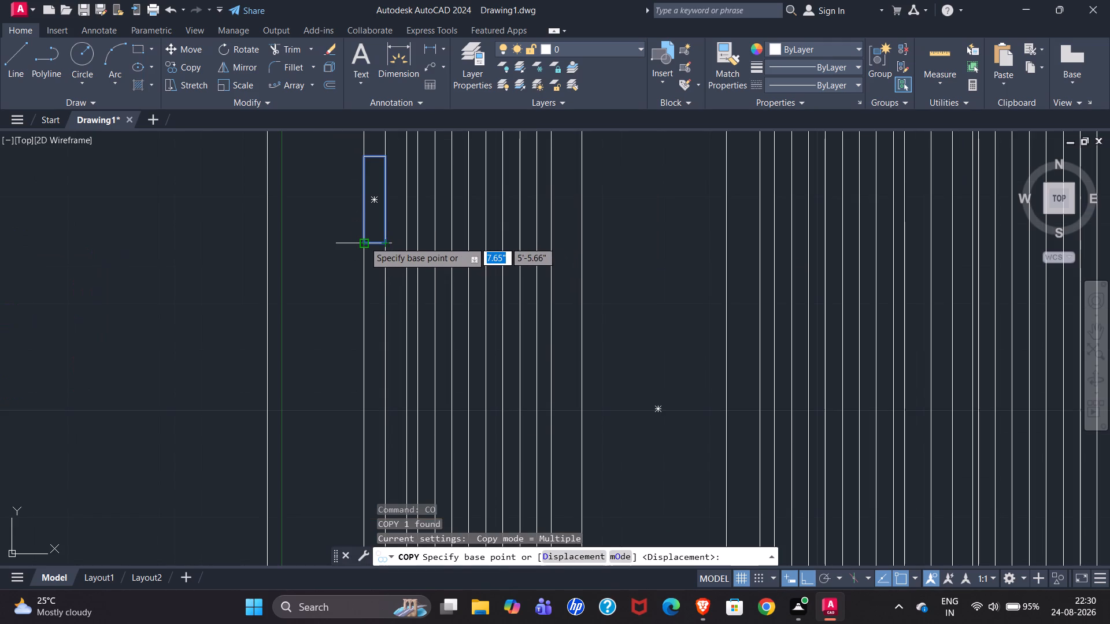
pyautogui.click(364, 242)
pyautogui.scroll(-2, 257, 248)
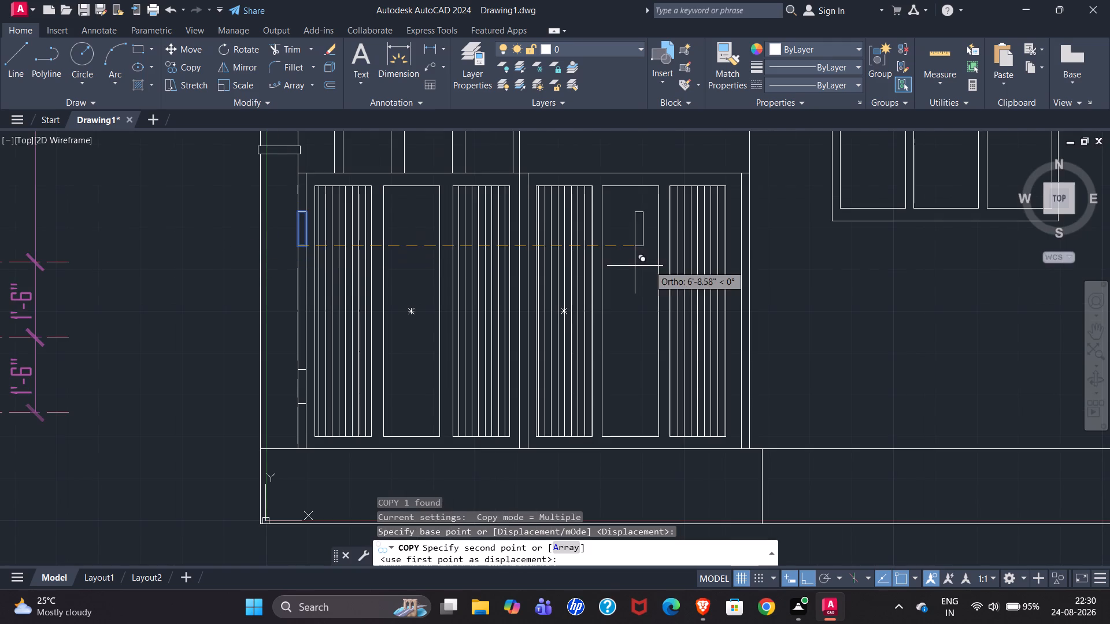
pyautogui.scroll(3, 737, 253)
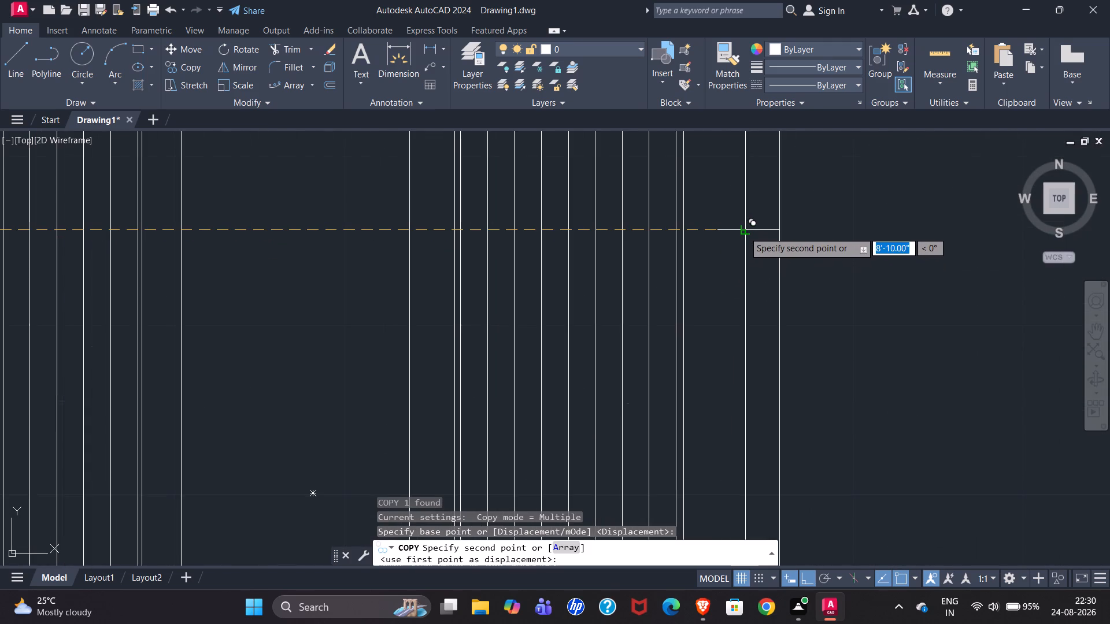
pyautogui.click(744, 232)
pyautogui.scroll(-2, 741, 201)
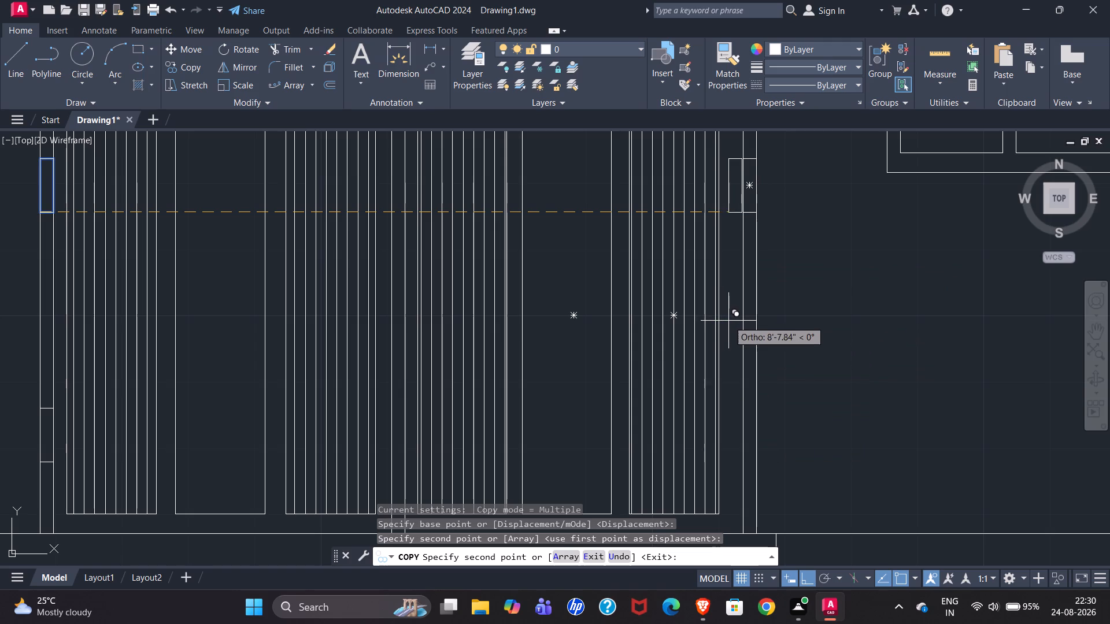
pyautogui.press('Escape')
# Copy the small rectangle on the gate's right outer frame strip straight down by about 3'-2.4".
pyautogui.click(750, 211)
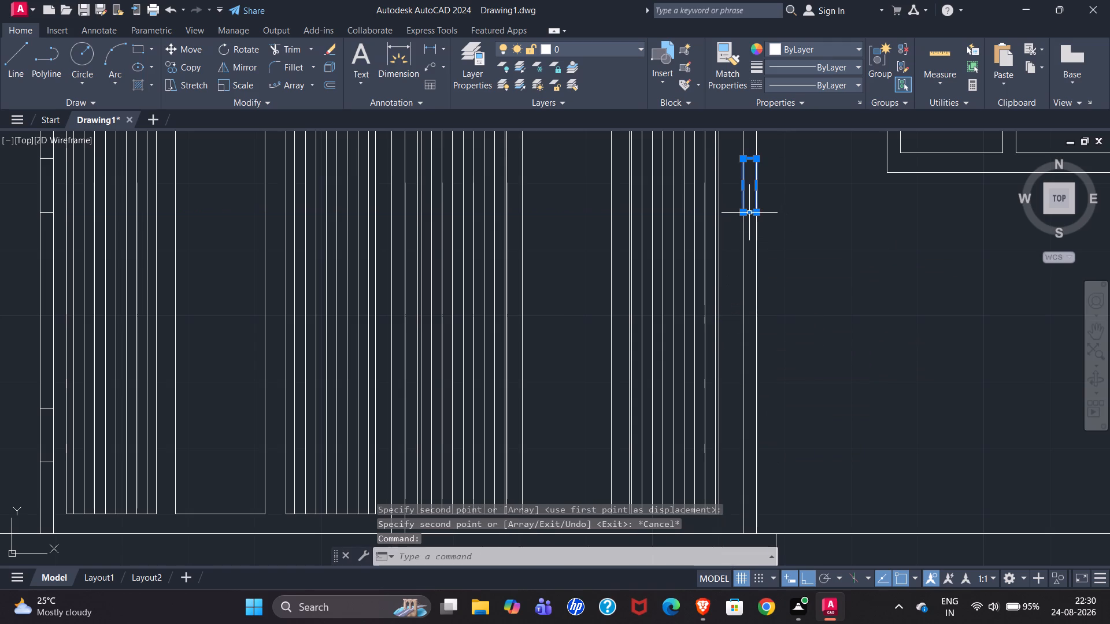
pyautogui.write('co')
pyautogui.press('Return')
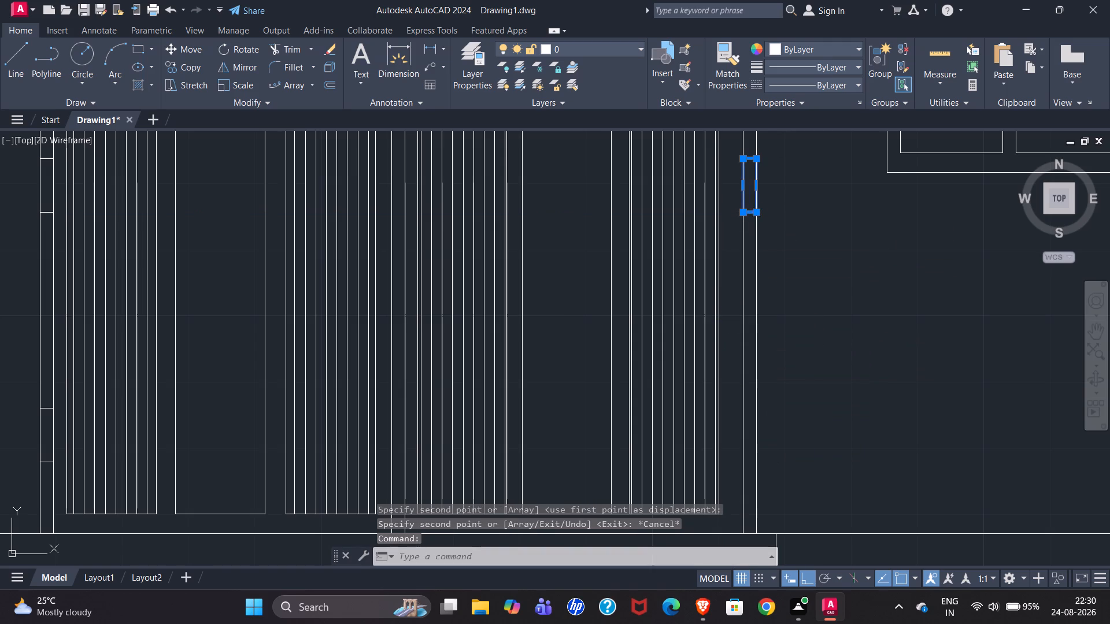
pyautogui.scroll(1, 750, 216)
pyautogui.click(735, 210)
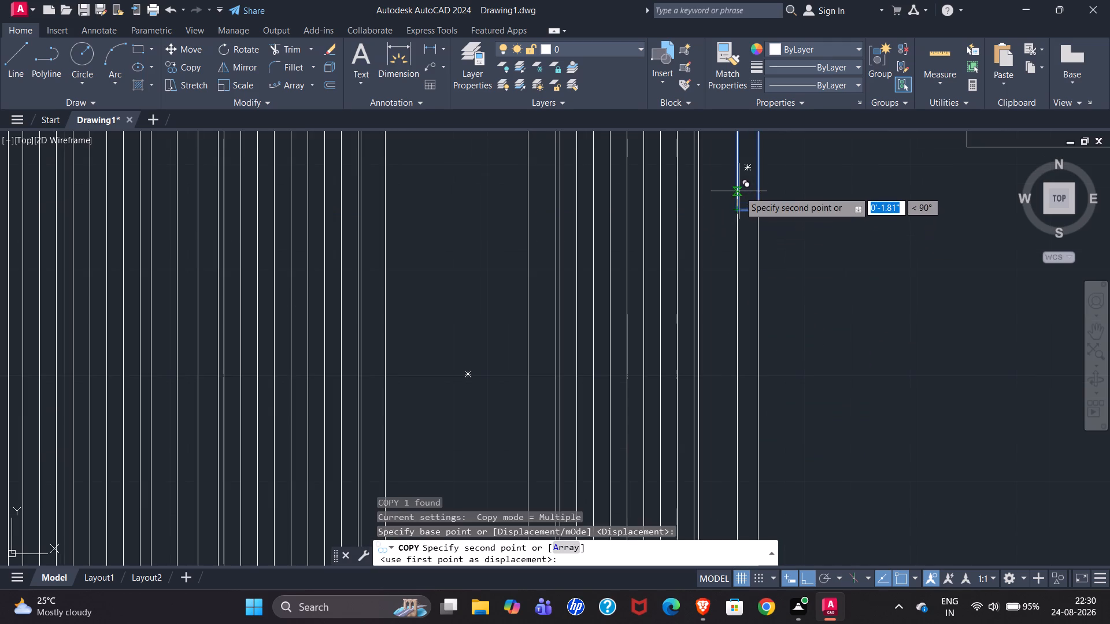
pyautogui.scroll(-3, 739, 191)
pyautogui.scroll(1, 738, 297)
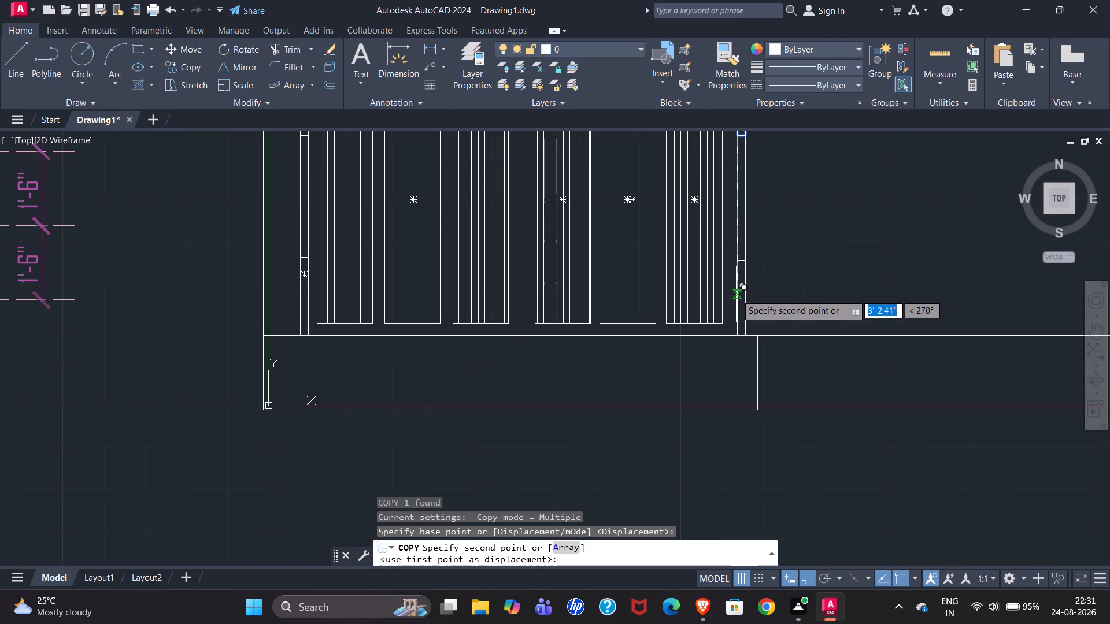
pyautogui.click(736, 294)
pyautogui.press('Escape')
# Hatch the ramp strip below the redrawn main gate with the LINE pattern at angle 0 and scale 0.5.
pyautogui.scroll(-1, 531, 329)
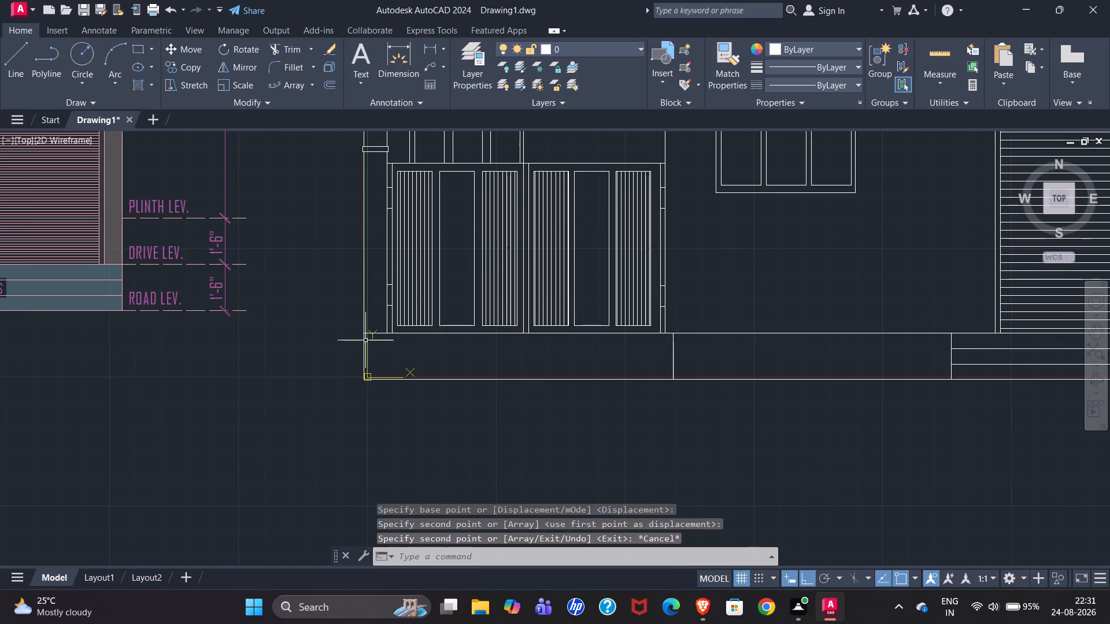
pyautogui.scroll(-1, 327, 329)
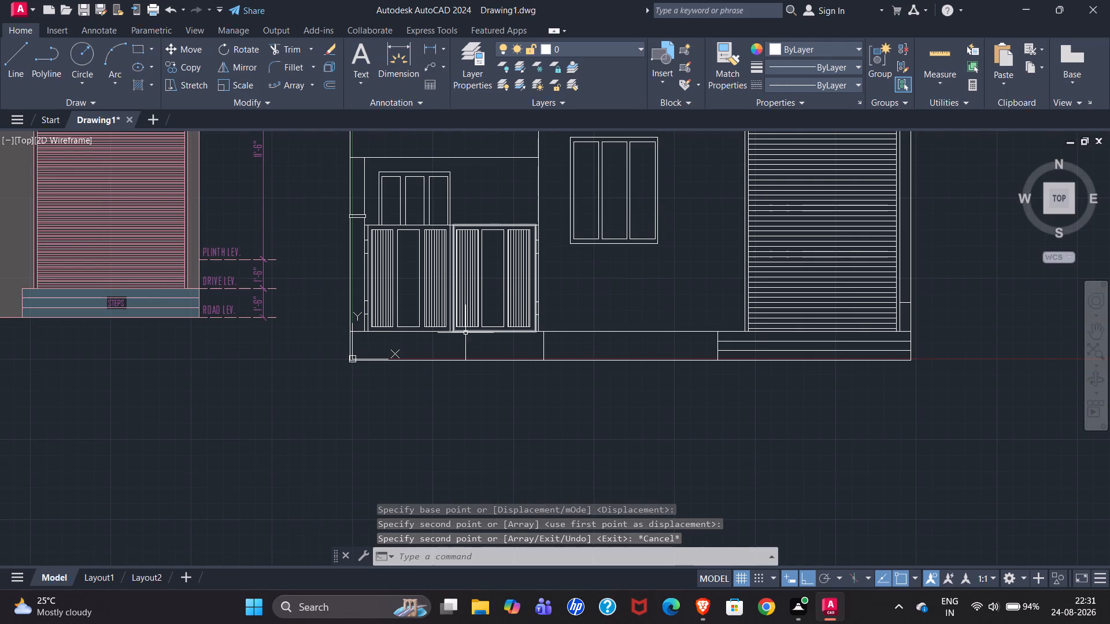
pyautogui.scroll(-1, 416, 377)
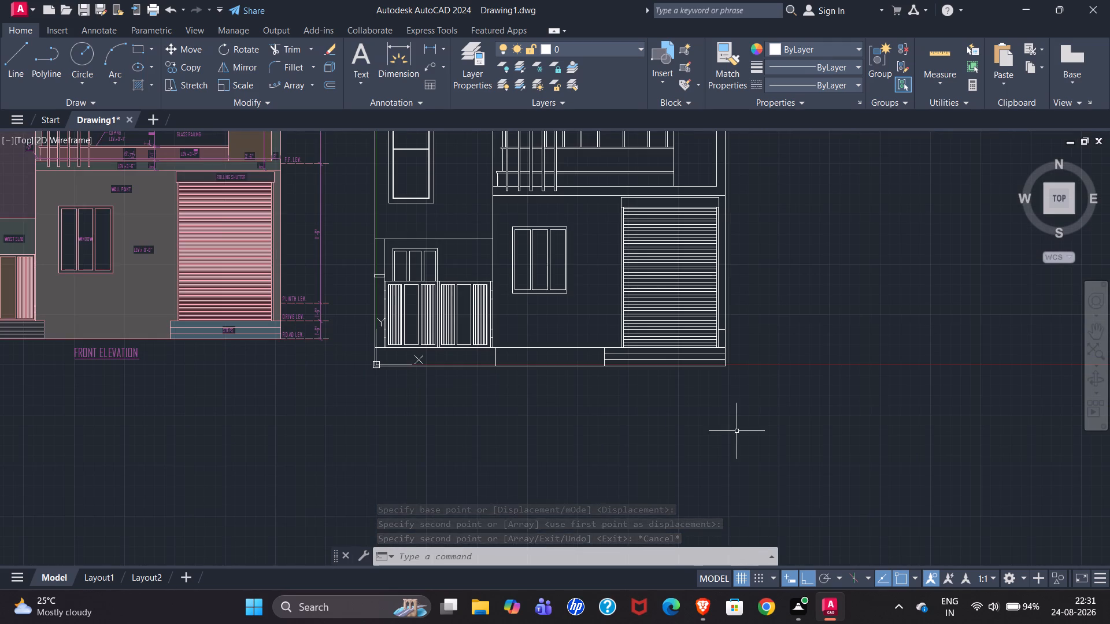
pyautogui.scroll(-1, 757, 324)
pyautogui.scroll(3, 276, 343)
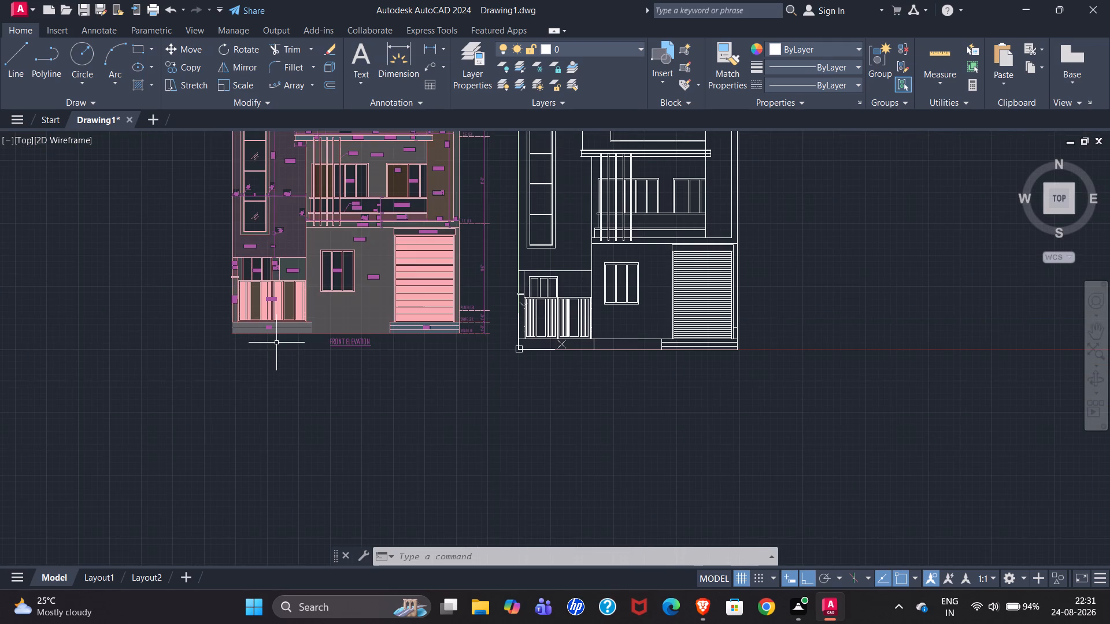
pyautogui.scroll(-1, 105, 299)
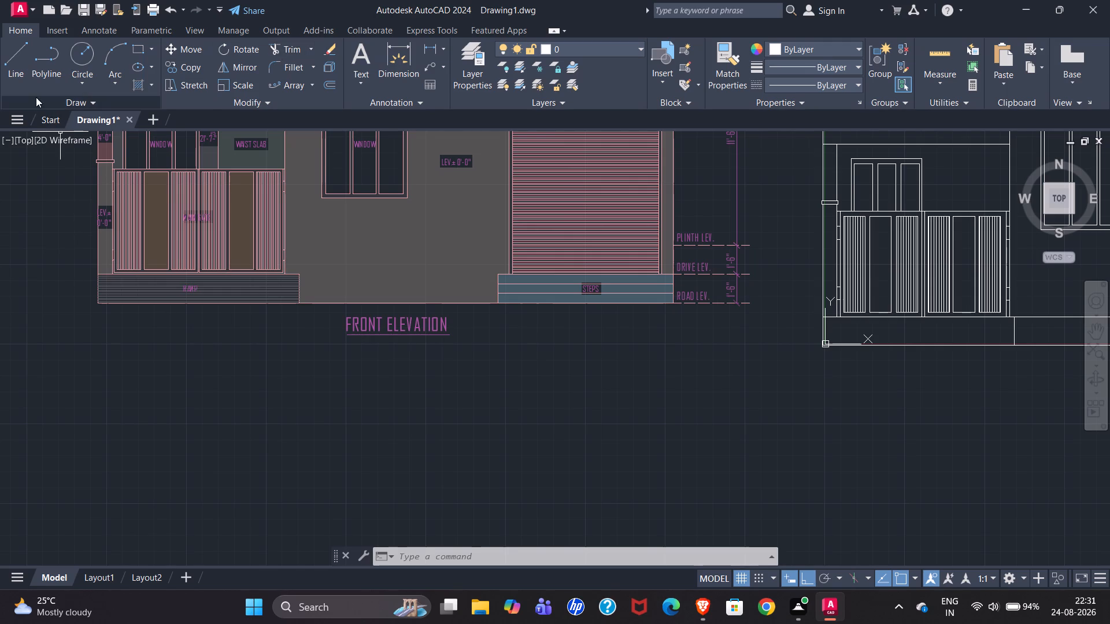
pyautogui.click(138, 87)
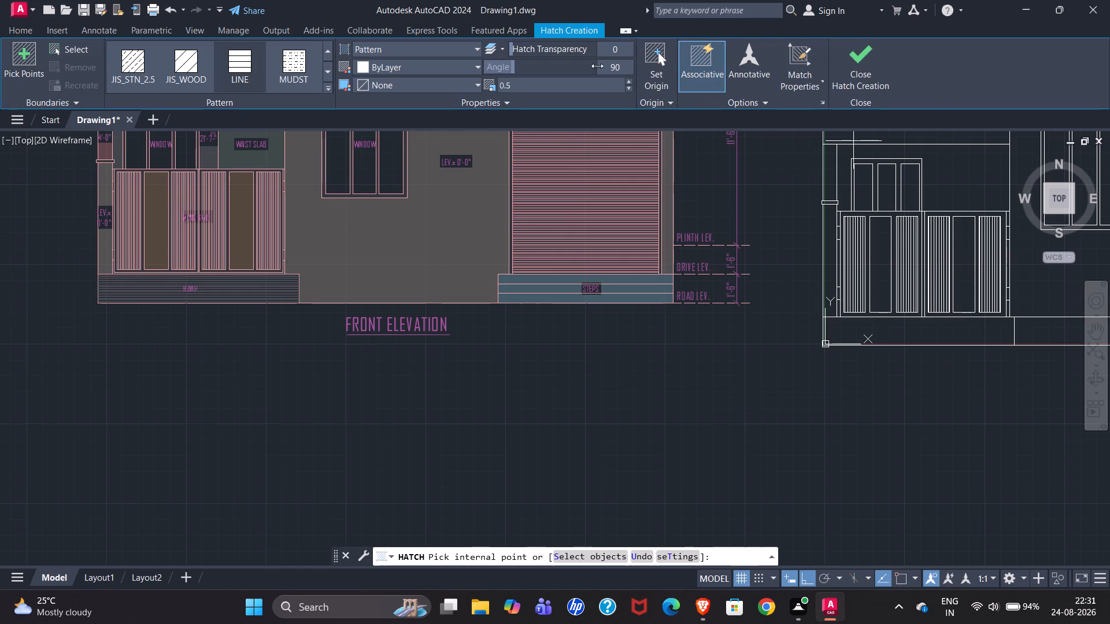
pyautogui.click(620, 66)
pyautogui.press('0')
pyautogui.press('Return')
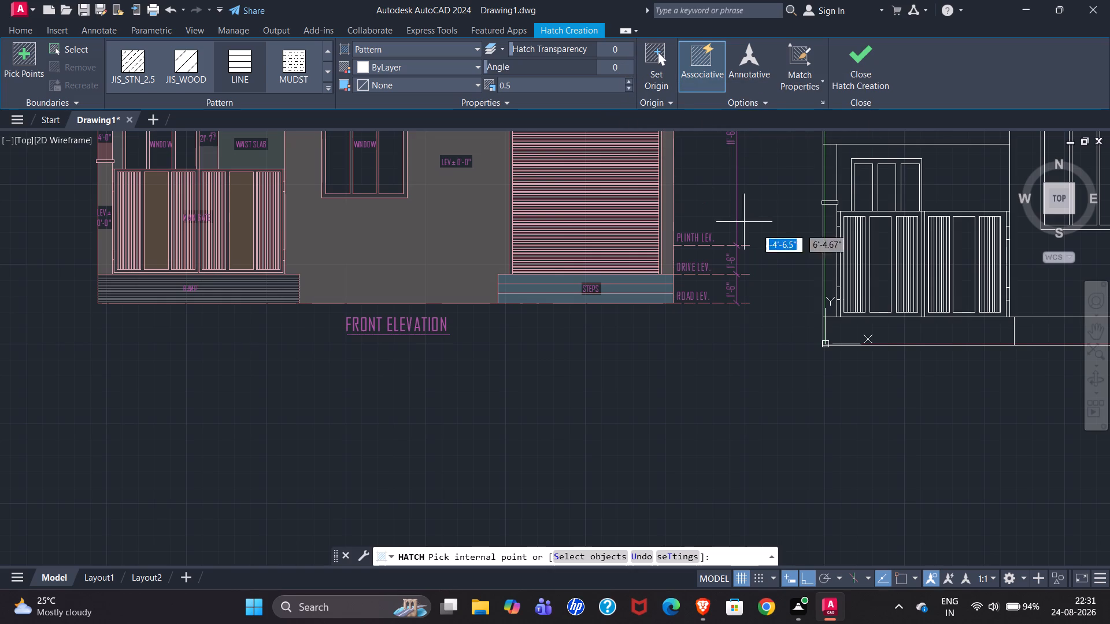
pyautogui.click(924, 328)
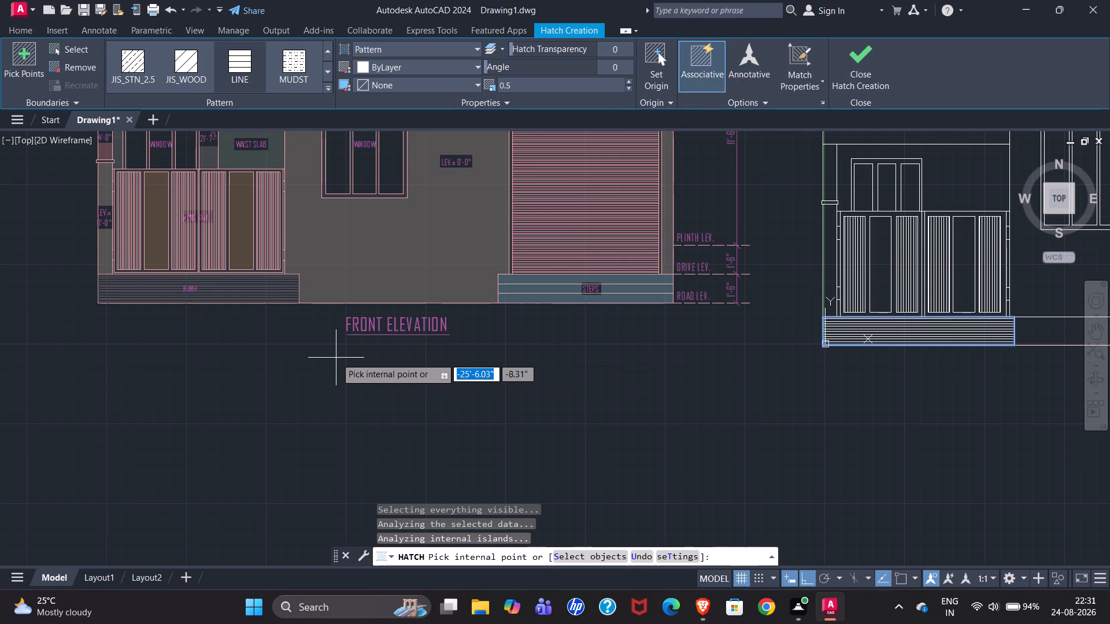
pyautogui.scroll(-1, 336, 358)
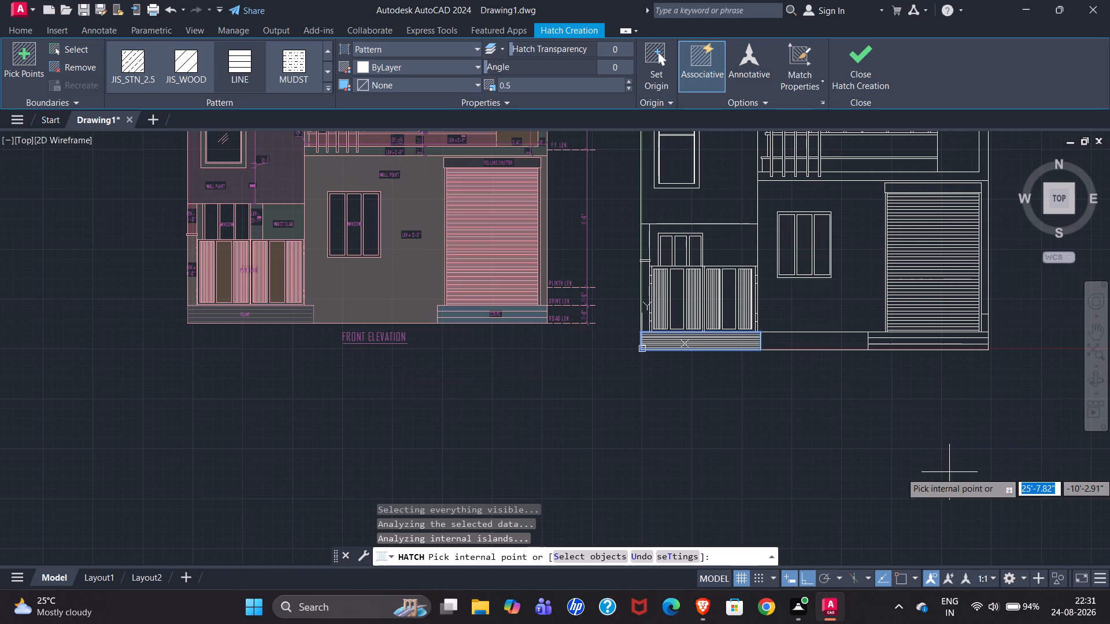
pyautogui.click(863, 71)
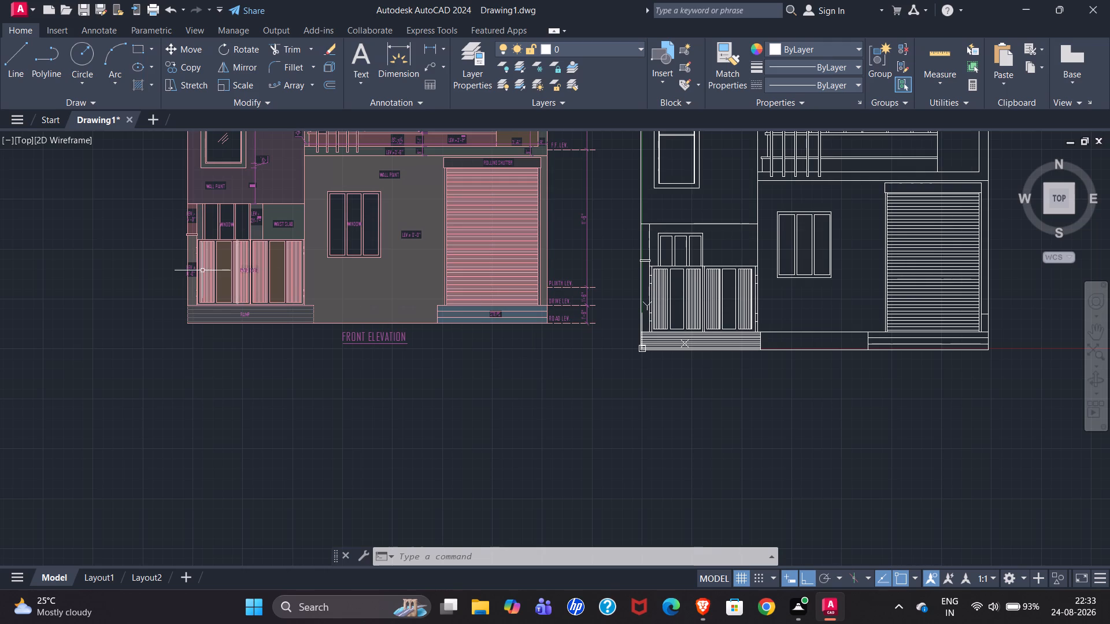
# Compare the annotated front elevation with the redrawn one, checking for details still to add.
pyautogui.scroll(-2, 187, 339)
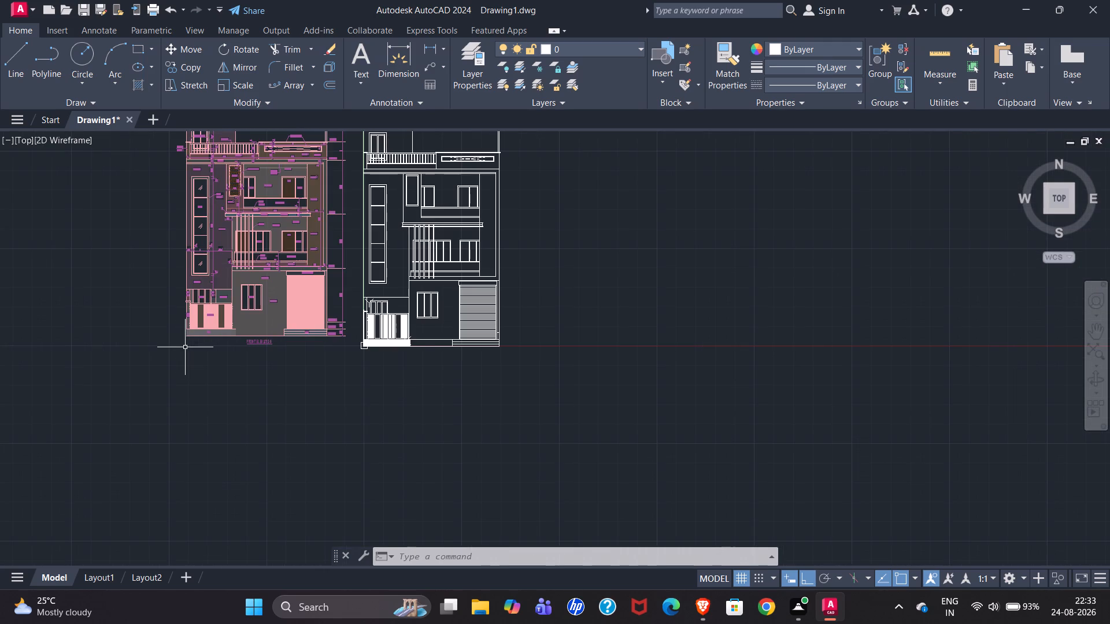
pyautogui.scroll(2, 268, 220)
pyautogui.scroll(-1, 155, 299)
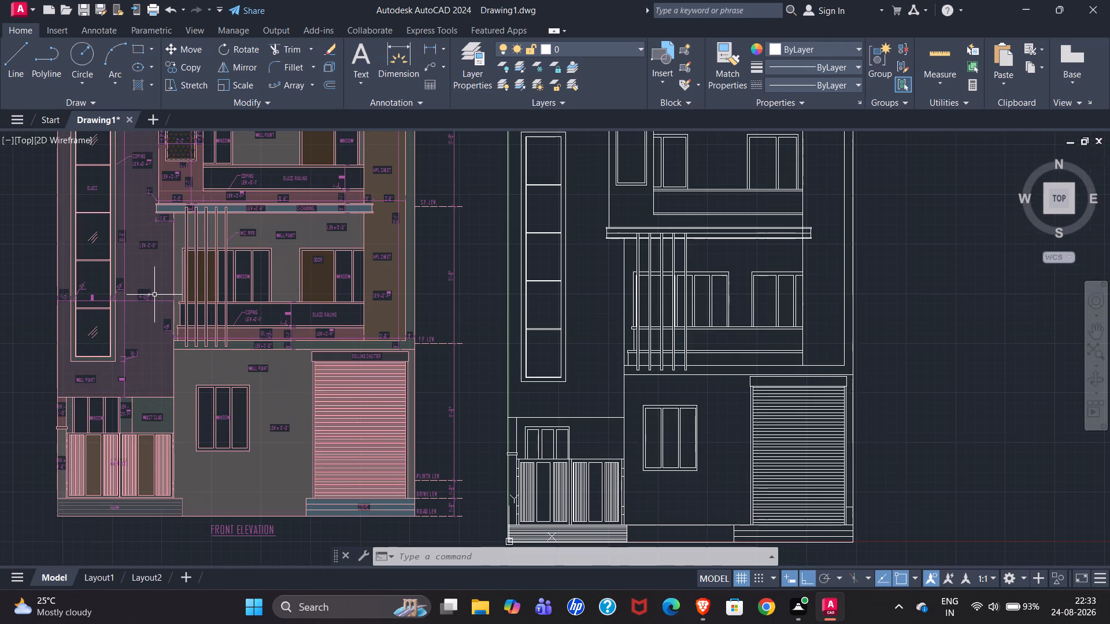
pyautogui.scroll(-1, 198, 258)
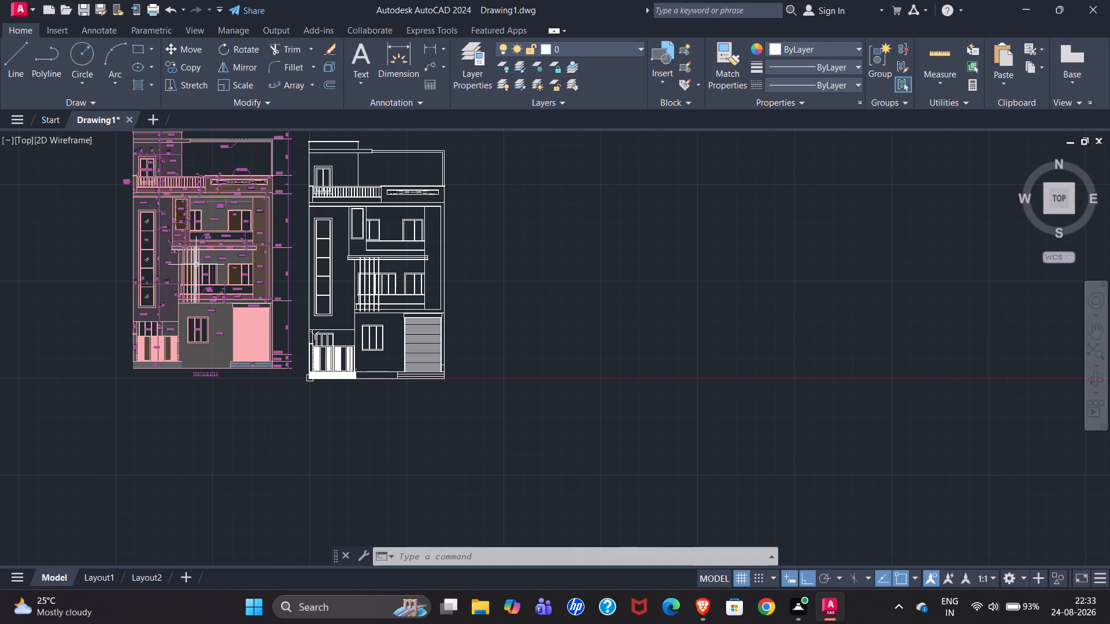
pyautogui.scroll(1, 135, 167)
pyautogui.scroll(-1, 149, 210)
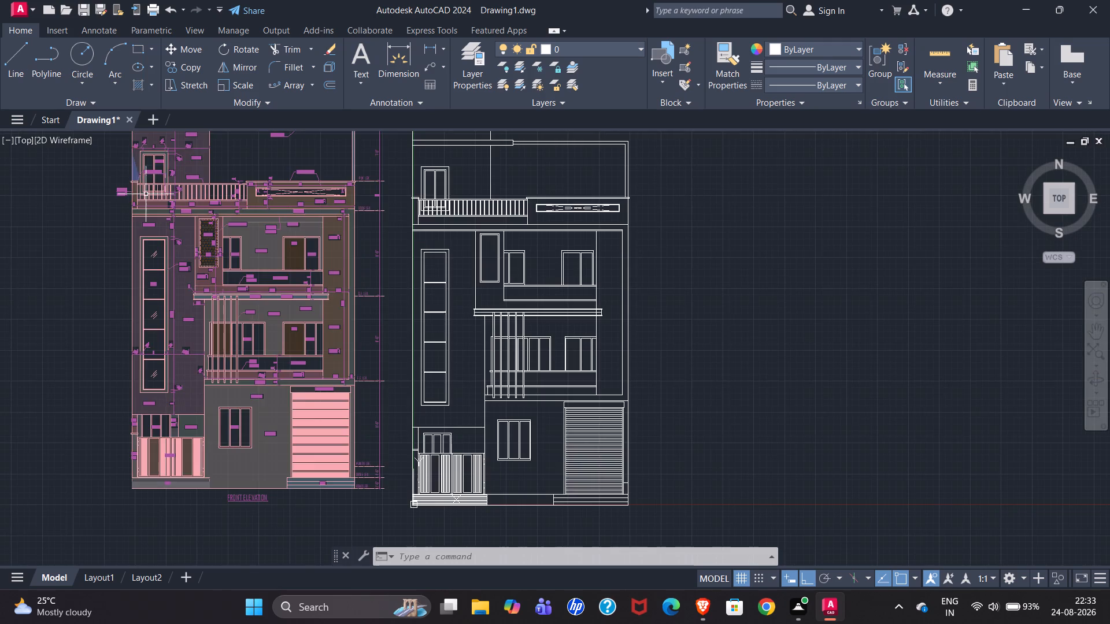
# Hatch the three step strips below the redrawn rolling shutter with a SOLID fill in light blue 122,175,223.
pyautogui.scroll(2, 160, 149)
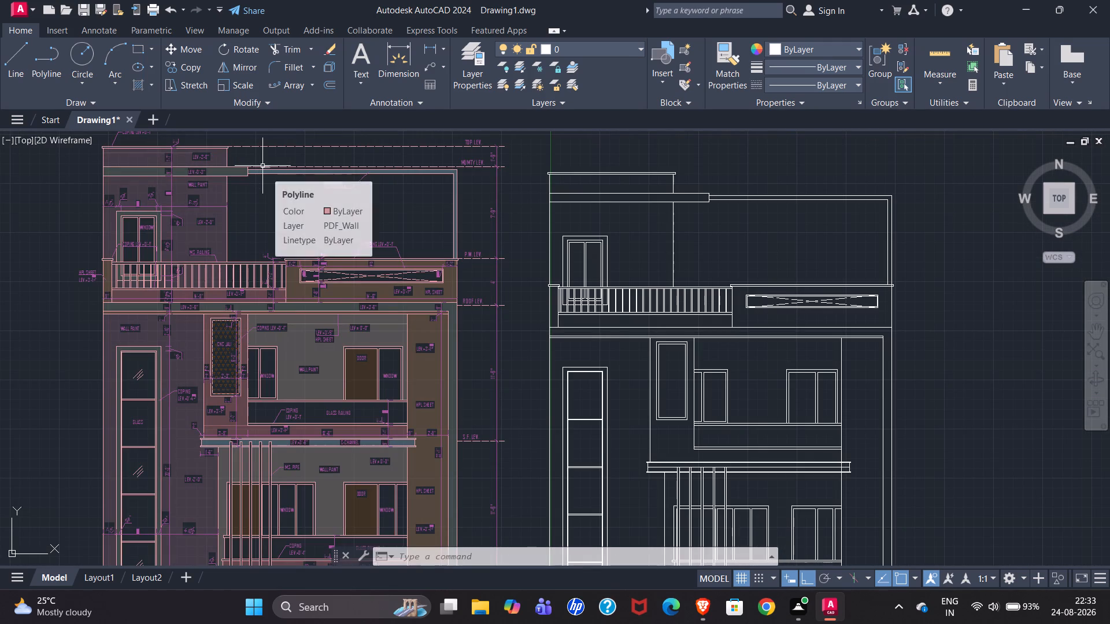
pyautogui.scroll(-2, 384, 102)
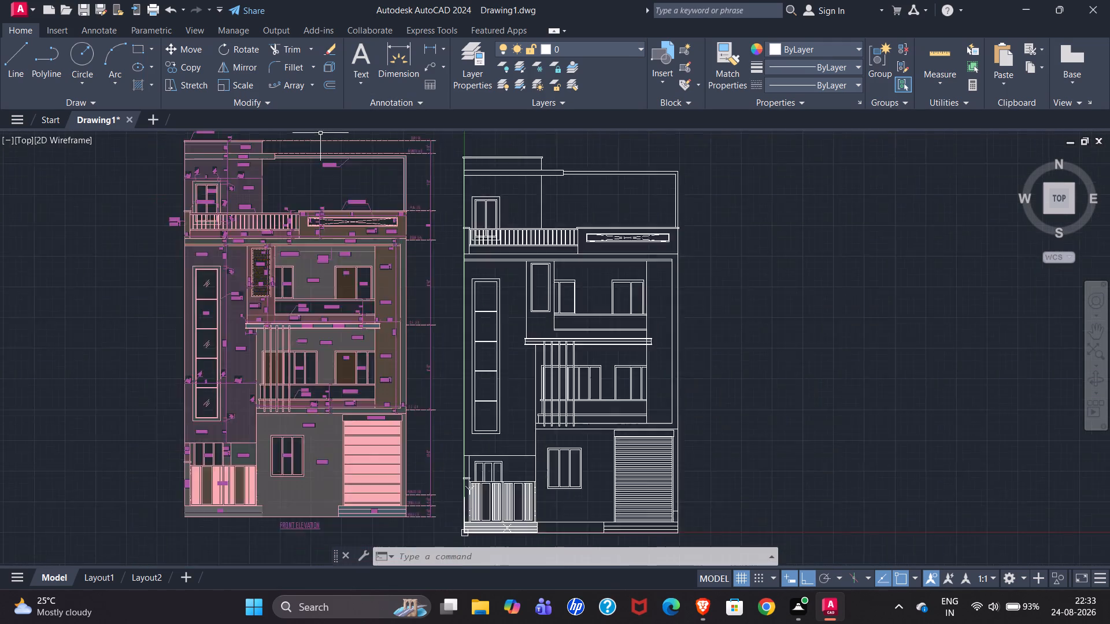
pyautogui.scroll(-1, 320, 133)
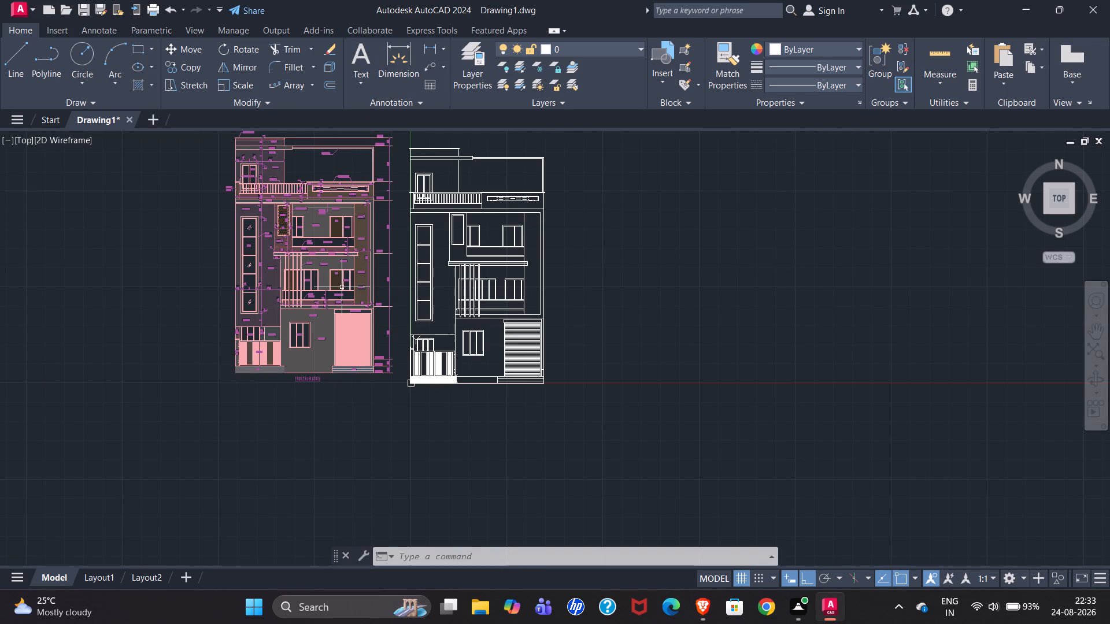
pyautogui.scroll(1, 334, 381)
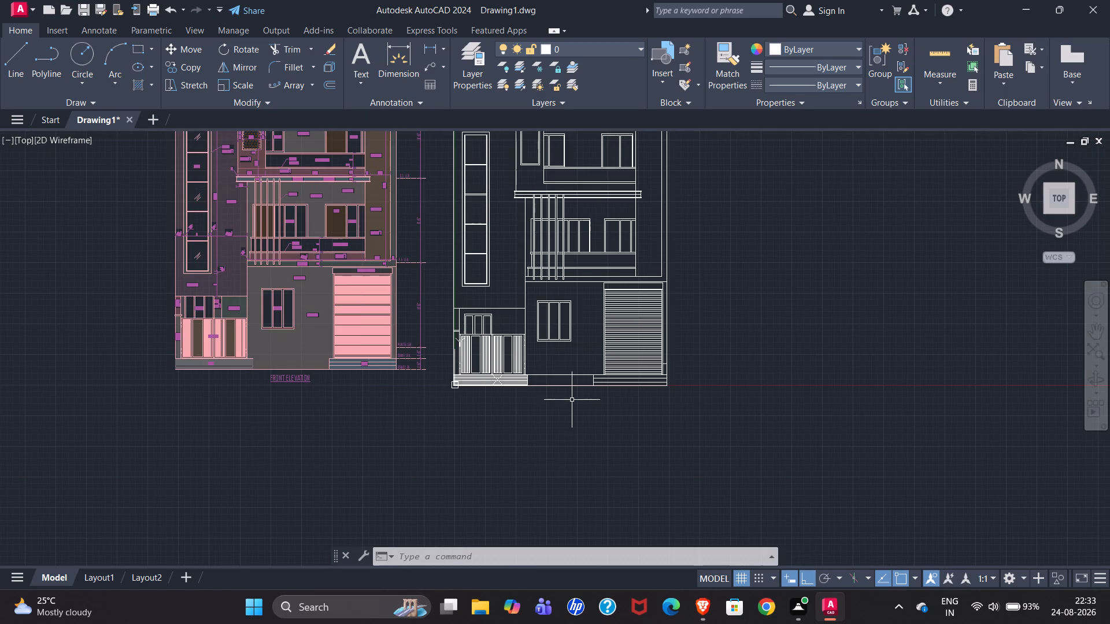
pyautogui.click(132, 86)
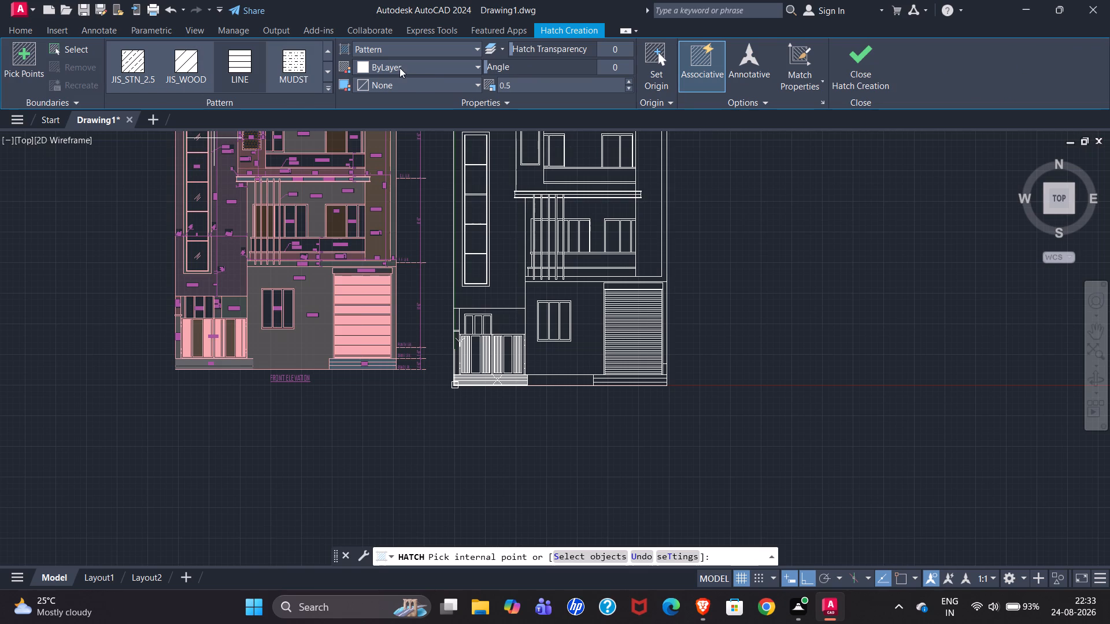
pyautogui.scroll(10, 243, 67)
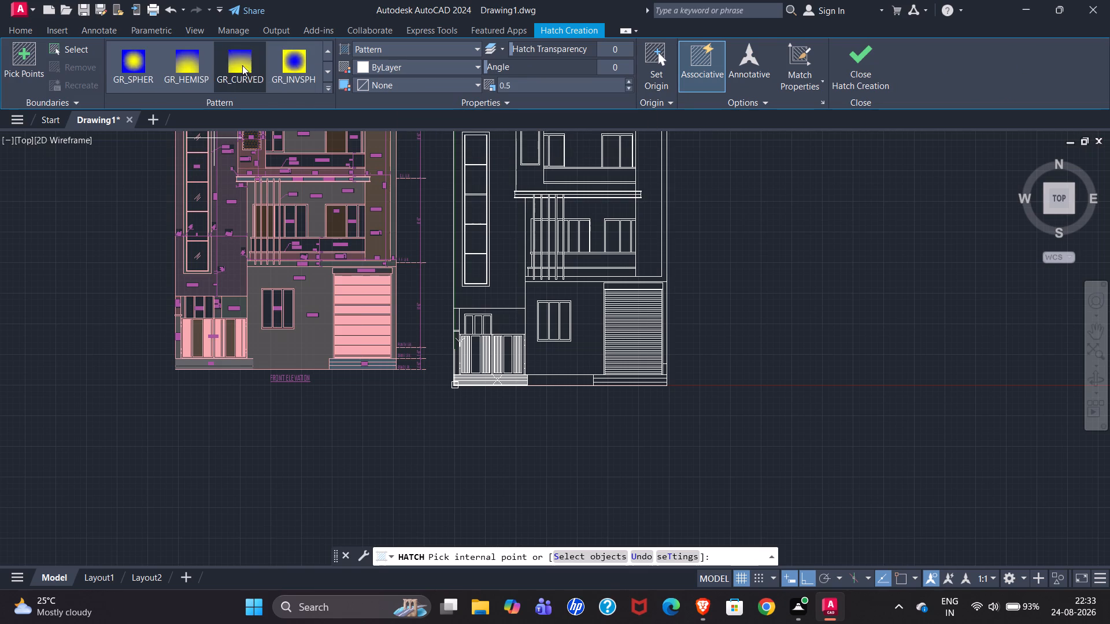
pyautogui.scroll(18, 142, 69)
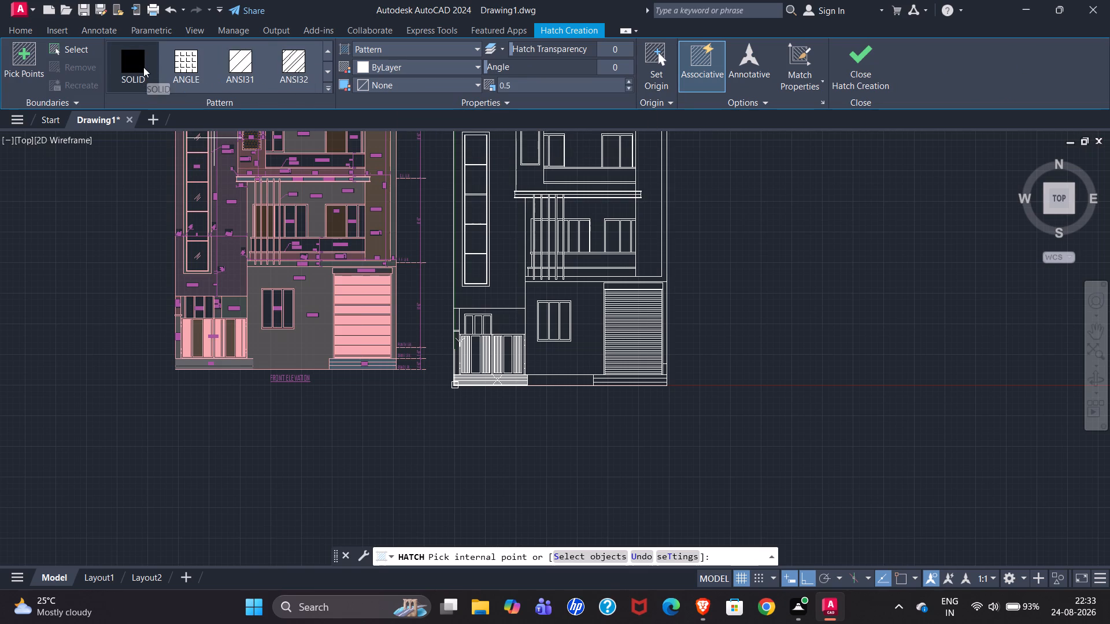
pyautogui.click(143, 67)
pyautogui.click(392, 66)
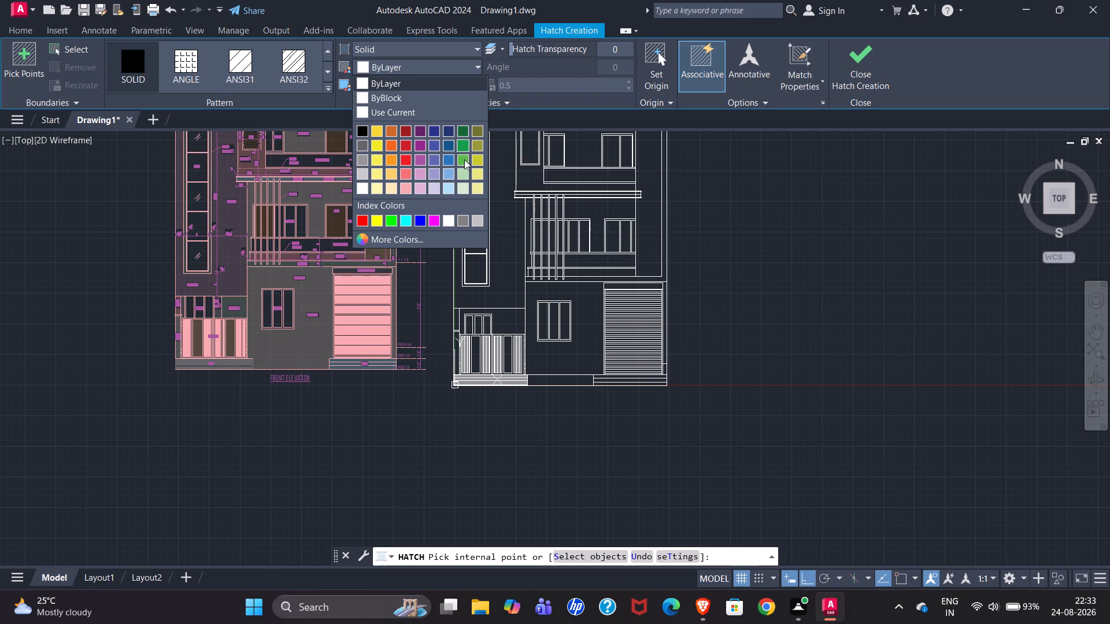
pyautogui.click(449, 175)
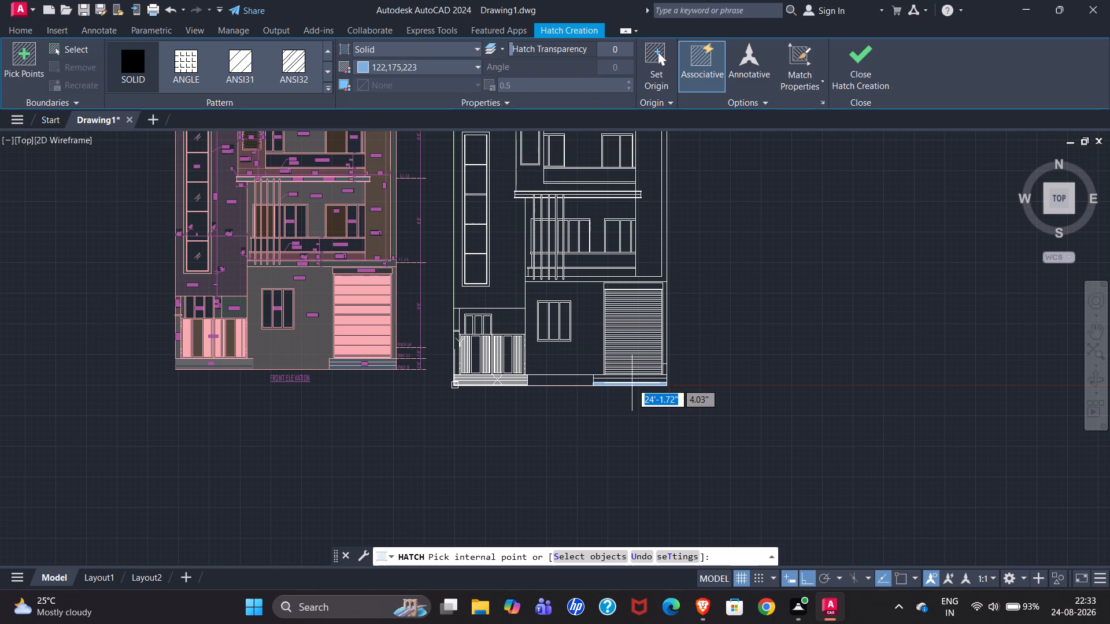
pyautogui.scroll(4, 632, 383)
pyautogui.click(630, 391)
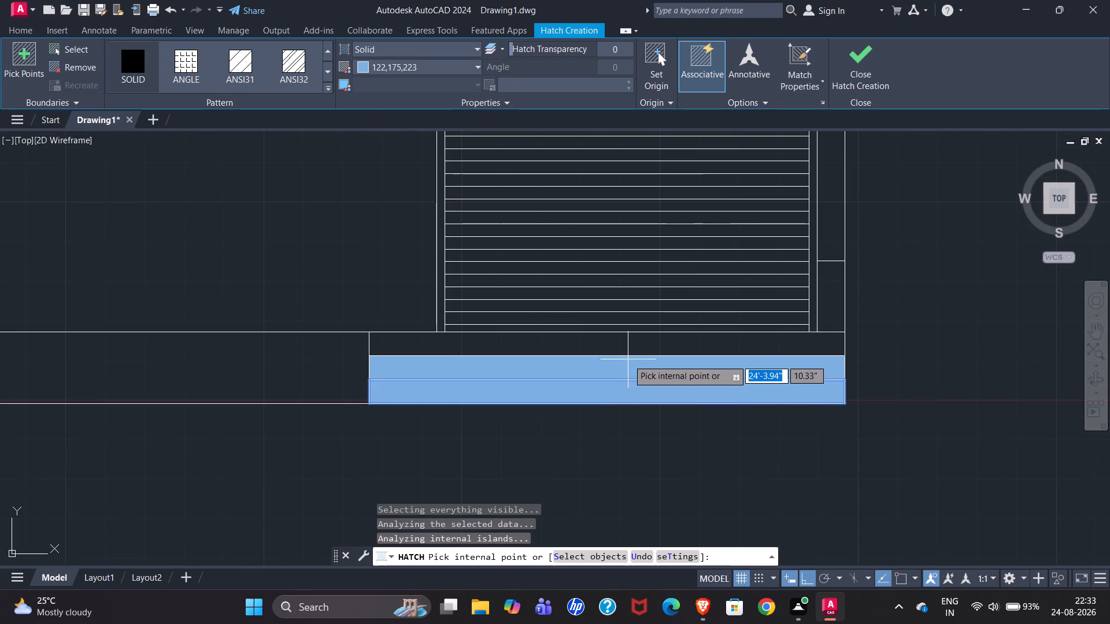
pyautogui.click(628, 362)
pyautogui.click(628, 343)
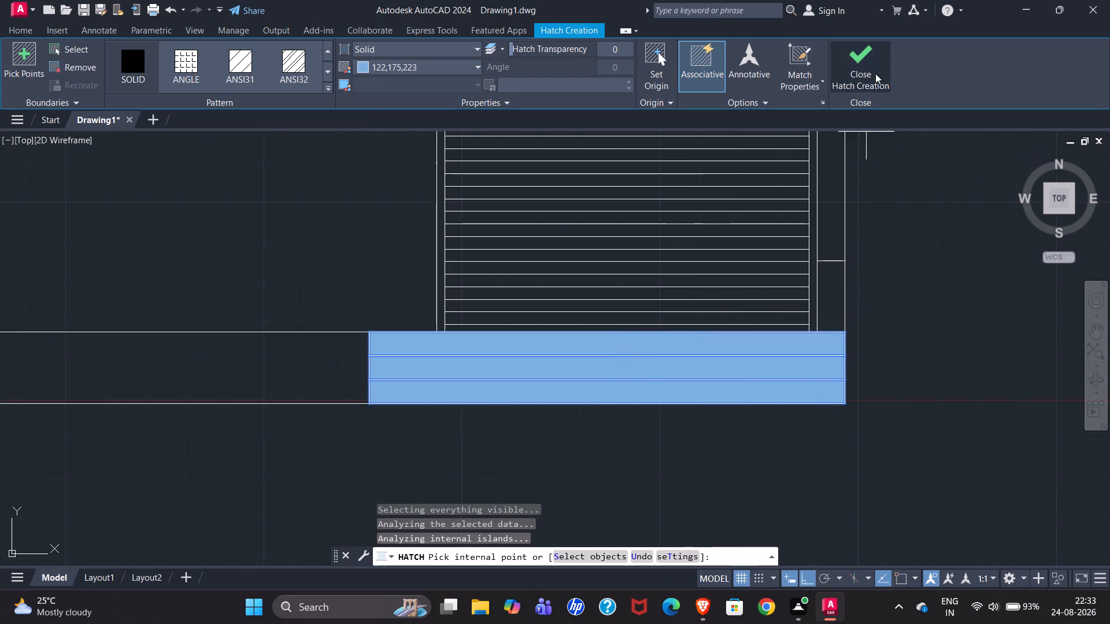
pyautogui.click(876, 67)
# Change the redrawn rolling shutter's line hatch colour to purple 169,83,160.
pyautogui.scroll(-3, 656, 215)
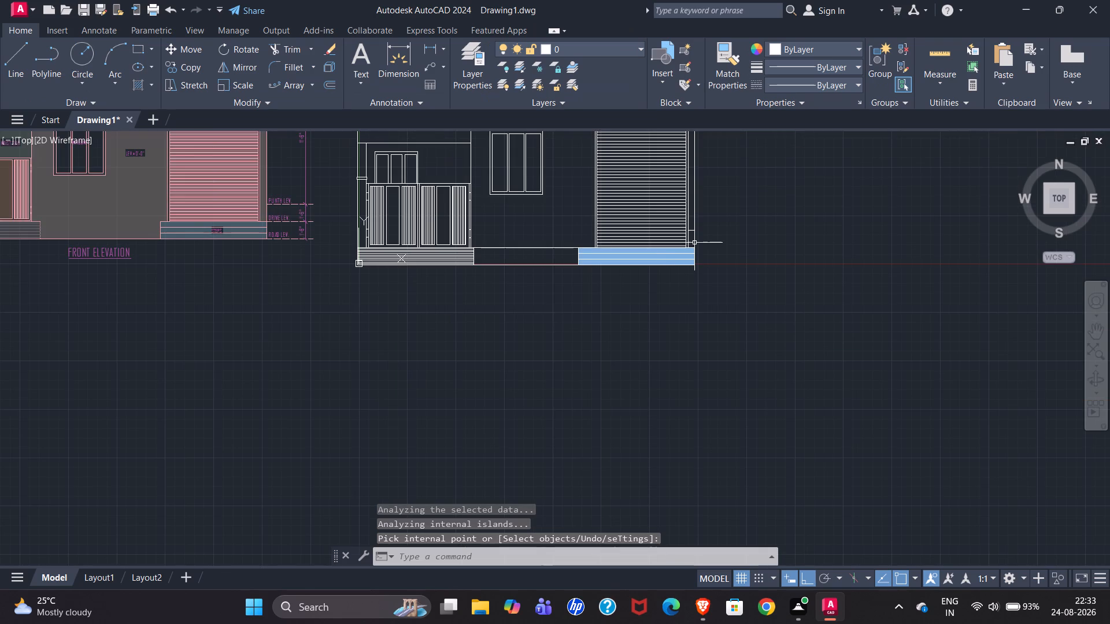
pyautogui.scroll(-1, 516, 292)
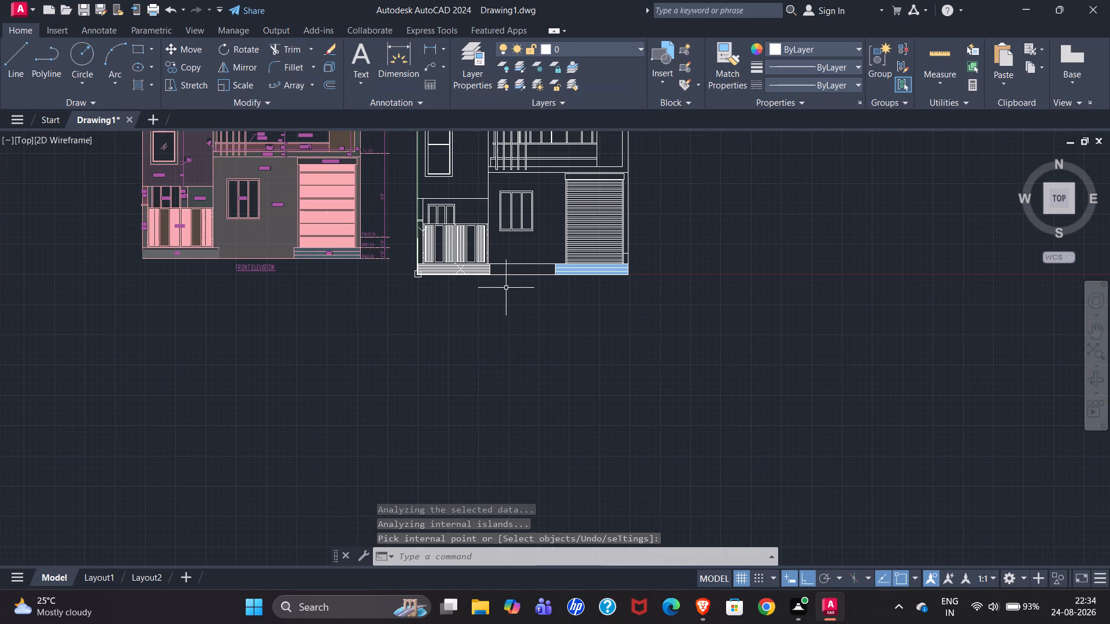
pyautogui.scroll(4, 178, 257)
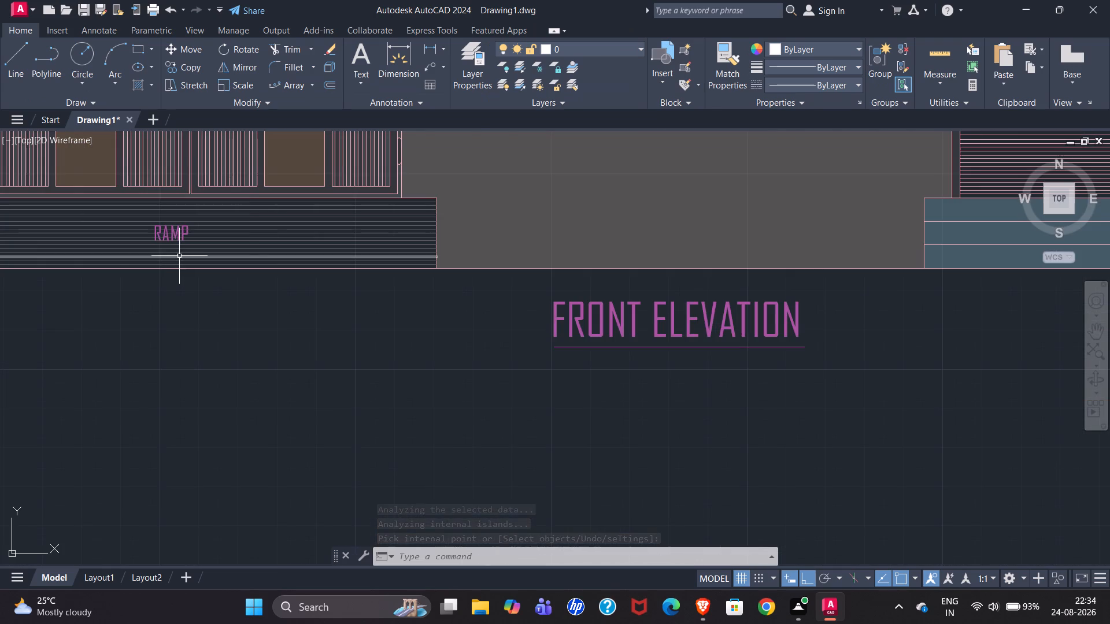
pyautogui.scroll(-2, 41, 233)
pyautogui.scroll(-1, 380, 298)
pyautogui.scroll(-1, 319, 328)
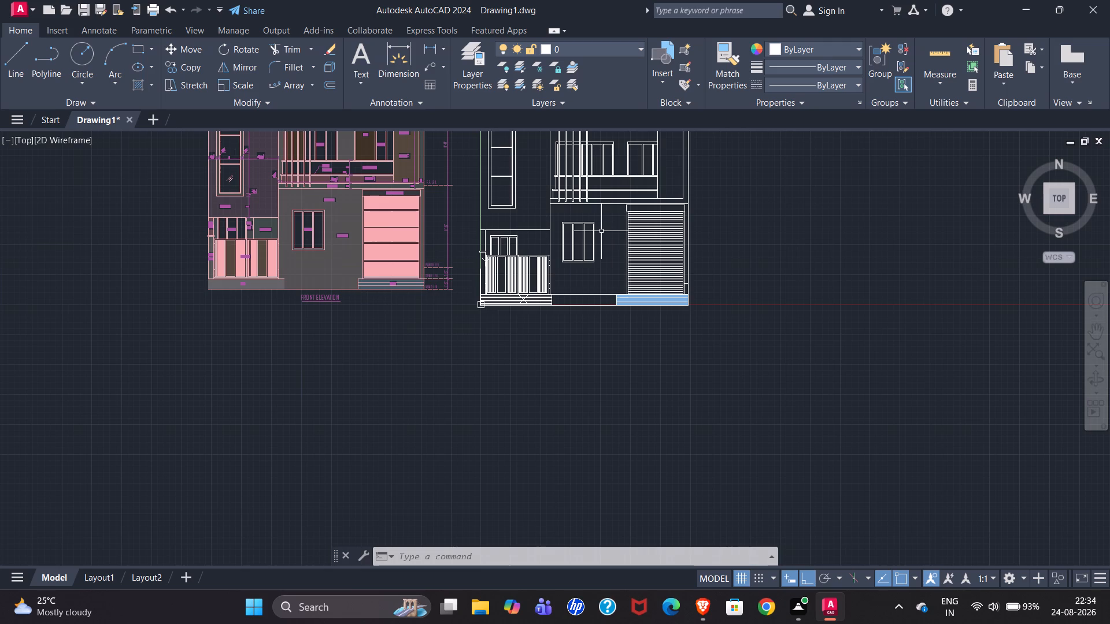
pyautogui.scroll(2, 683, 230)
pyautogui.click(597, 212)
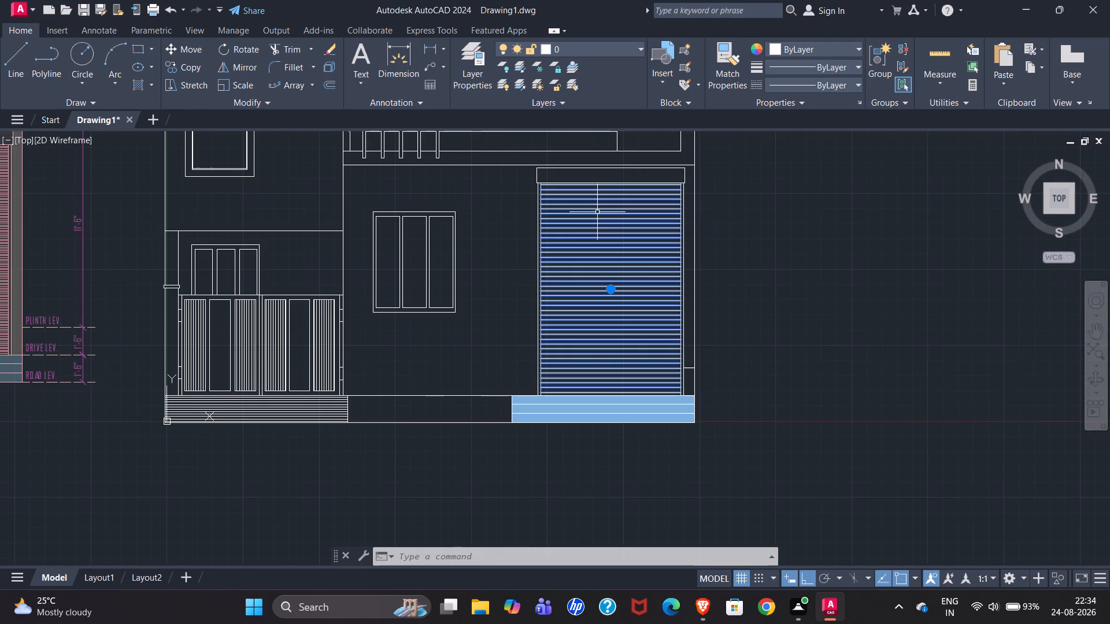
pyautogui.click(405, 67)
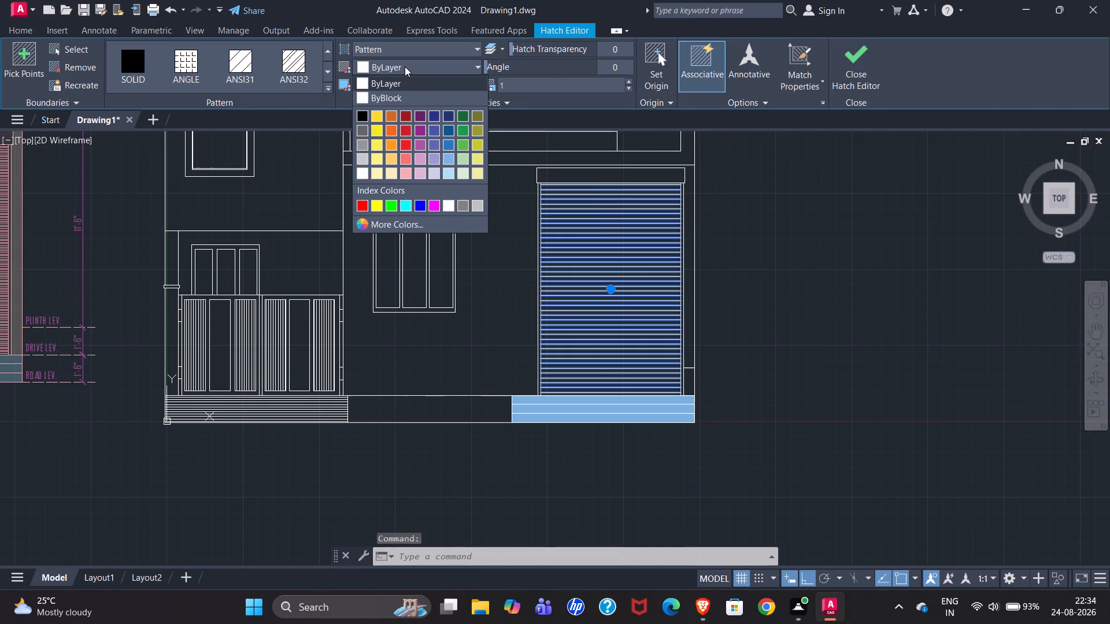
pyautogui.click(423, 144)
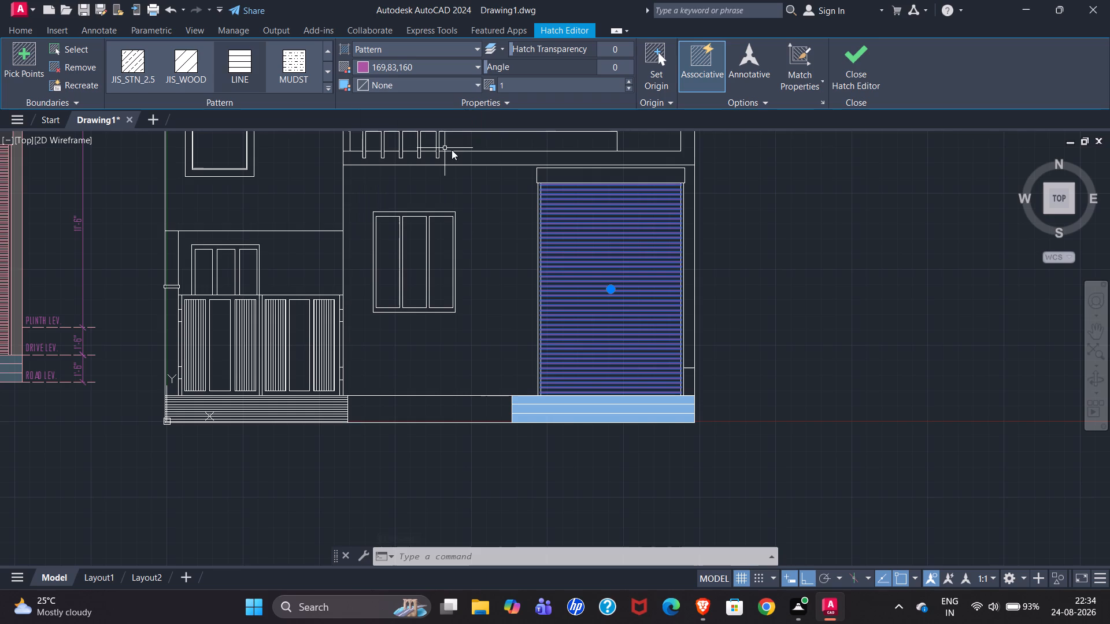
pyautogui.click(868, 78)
# Set the hatch colour of the redrawn gate panels, ramp strip and rolling shutter together to light pink 209,156,199.
pyautogui.scroll(-1, 742, 232)
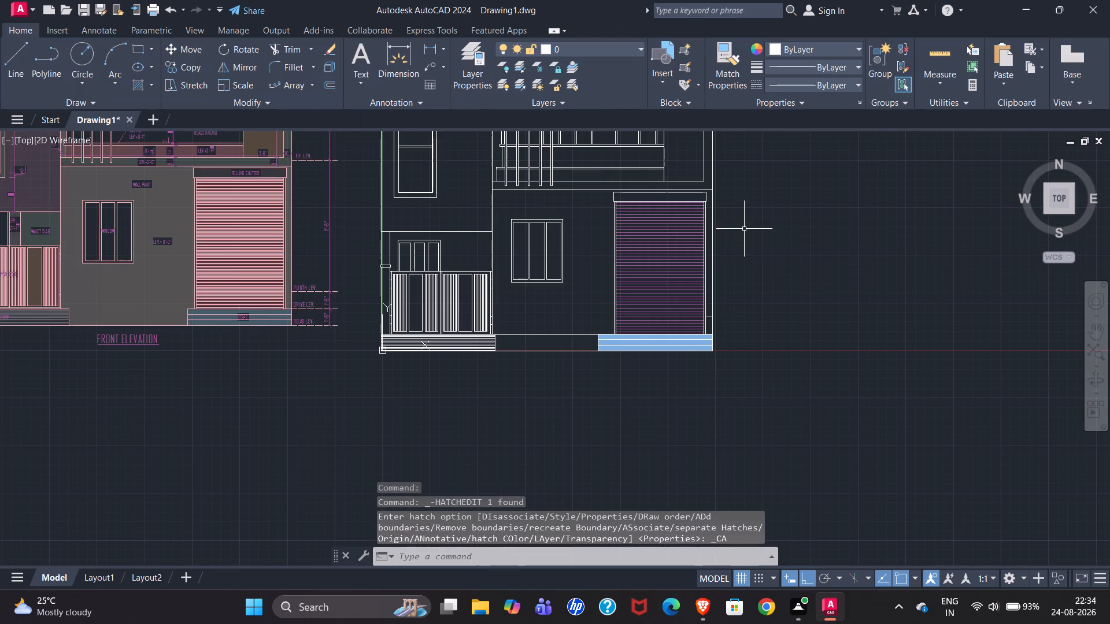
pyautogui.scroll(-1, 680, 288)
pyautogui.scroll(2, 505, 313)
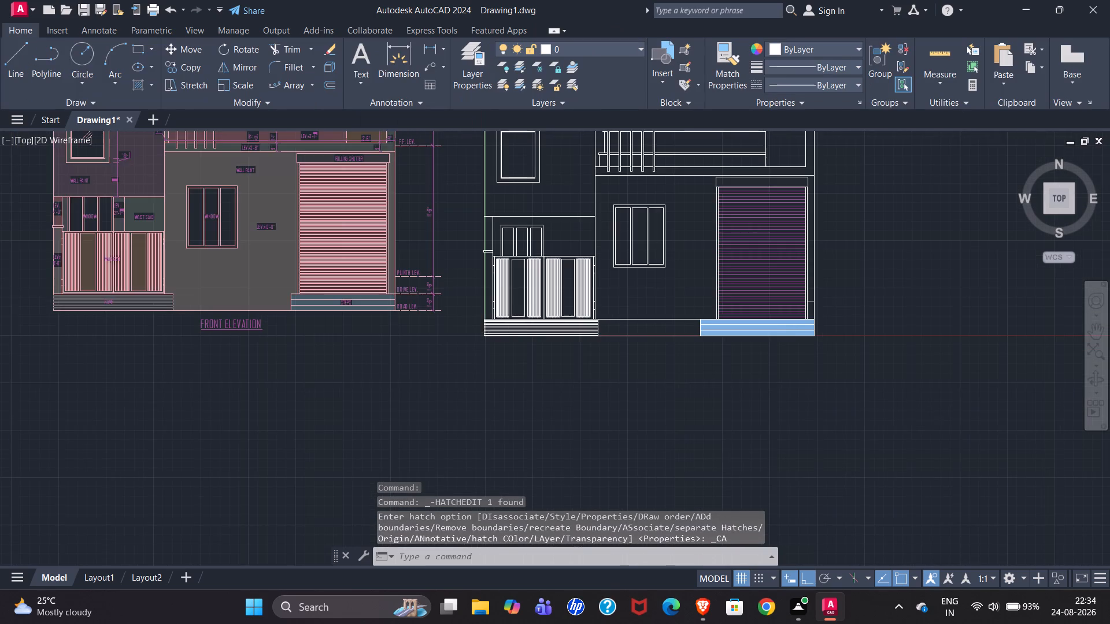
pyautogui.click(503, 286)
pyautogui.click(516, 344)
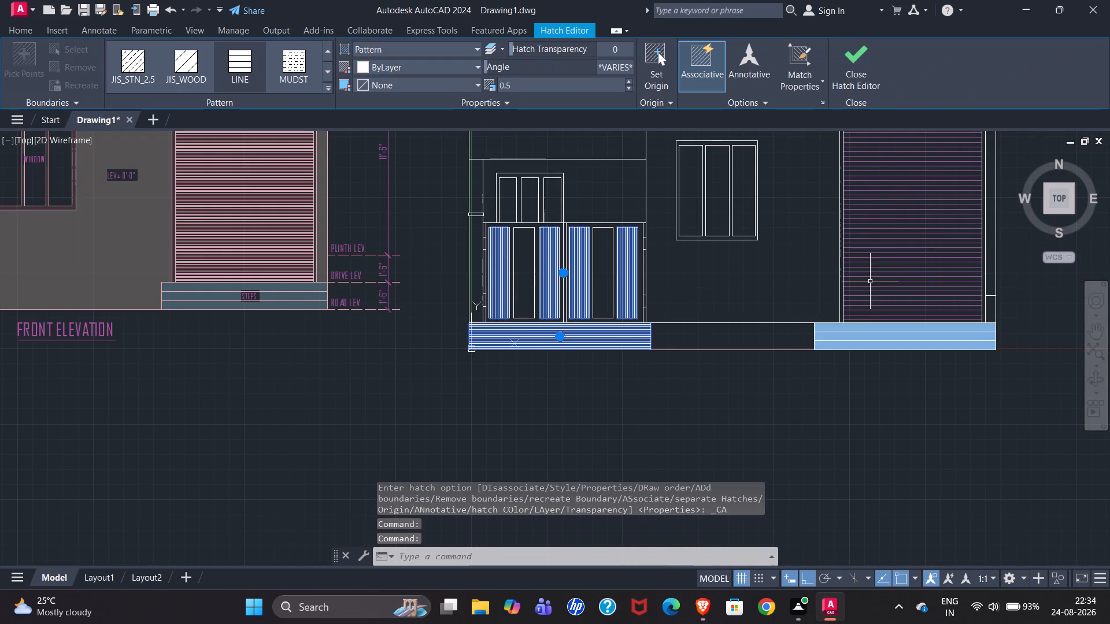
pyautogui.click(925, 254)
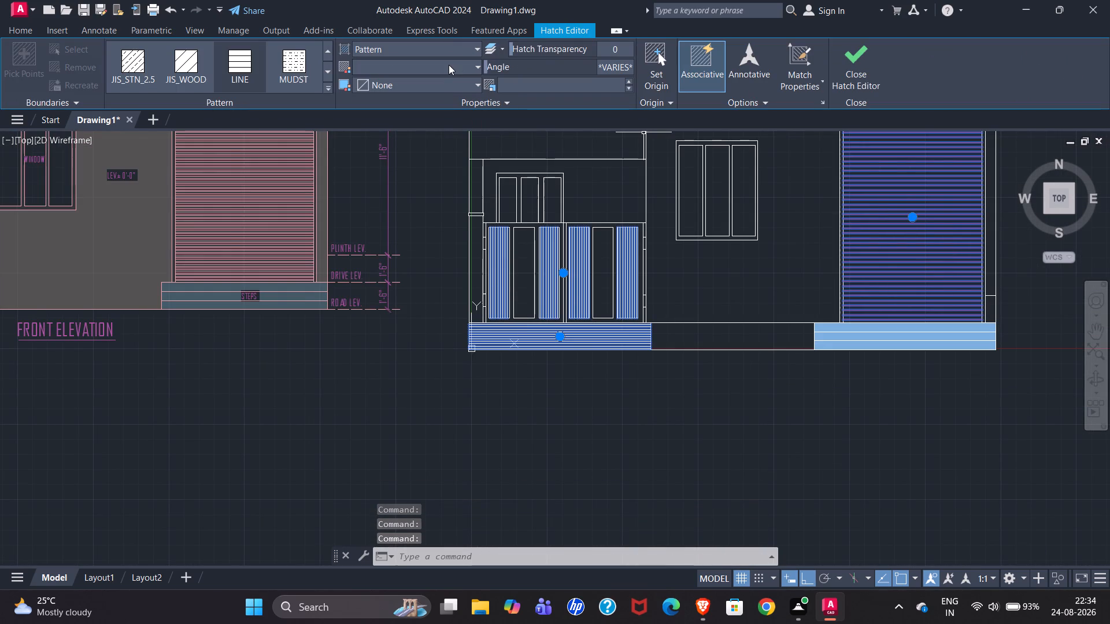
pyautogui.click(449, 65)
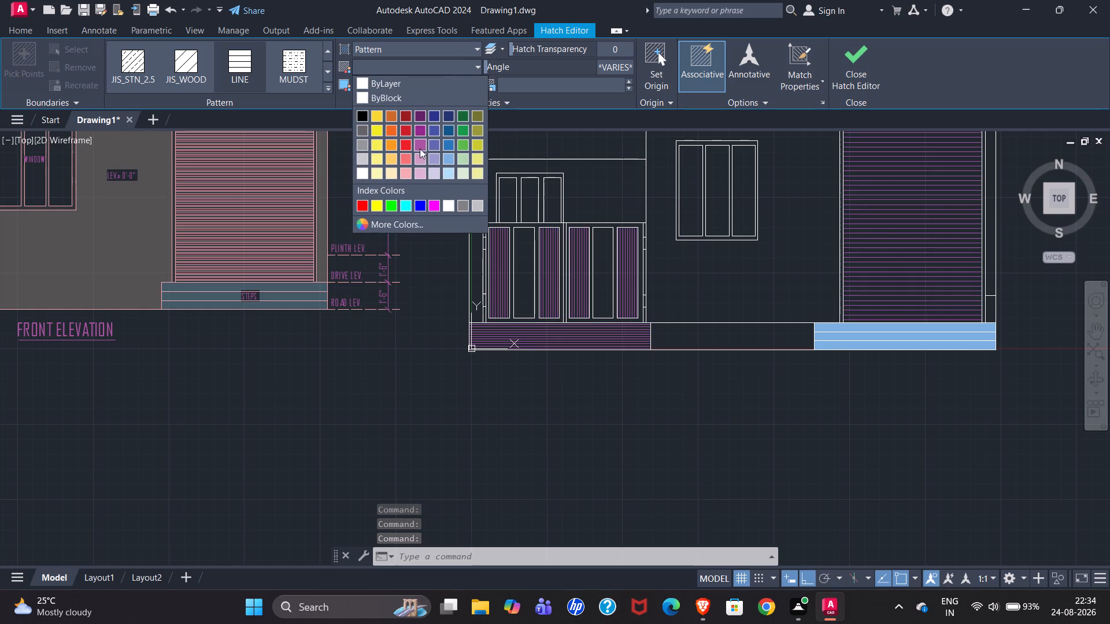
pyautogui.click(420, 158)
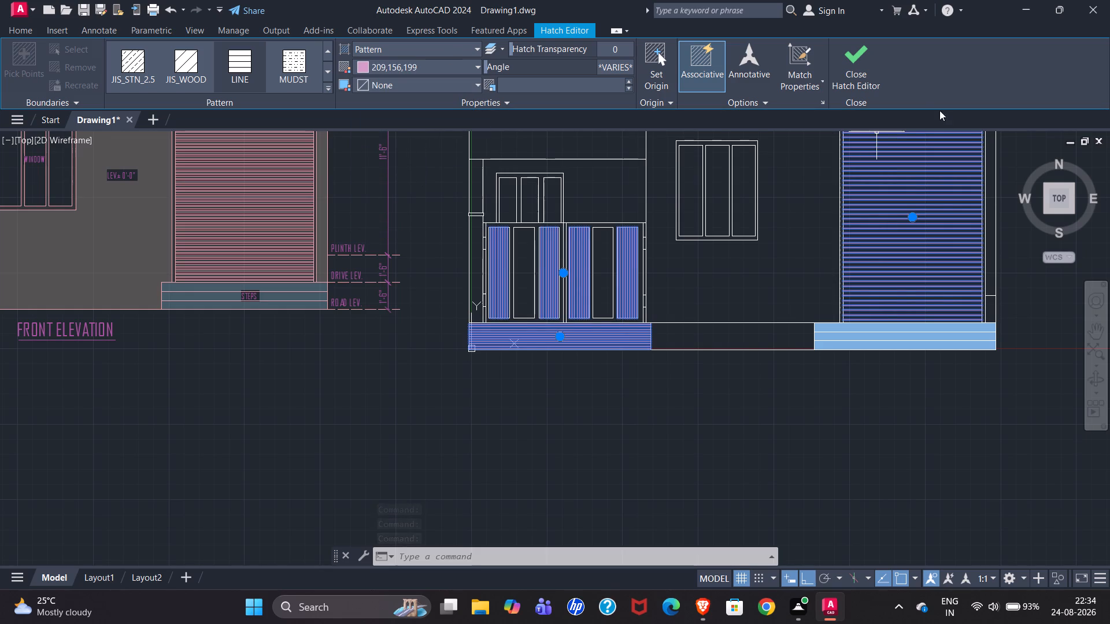
pyautogui.click(854, 79)
# Change the ramp strip's hatch colour below the redrawn main gate to light blue 122,175,223.
pyautogui.scroll(-2, 489, 375)
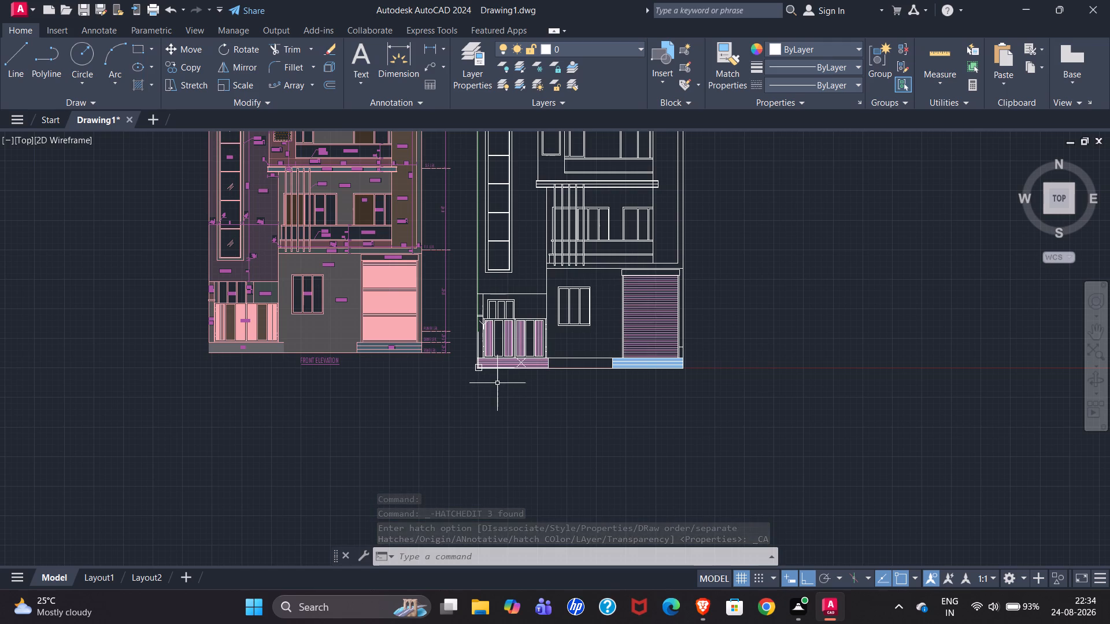
pyautogui.scroll(3, 517, 366)
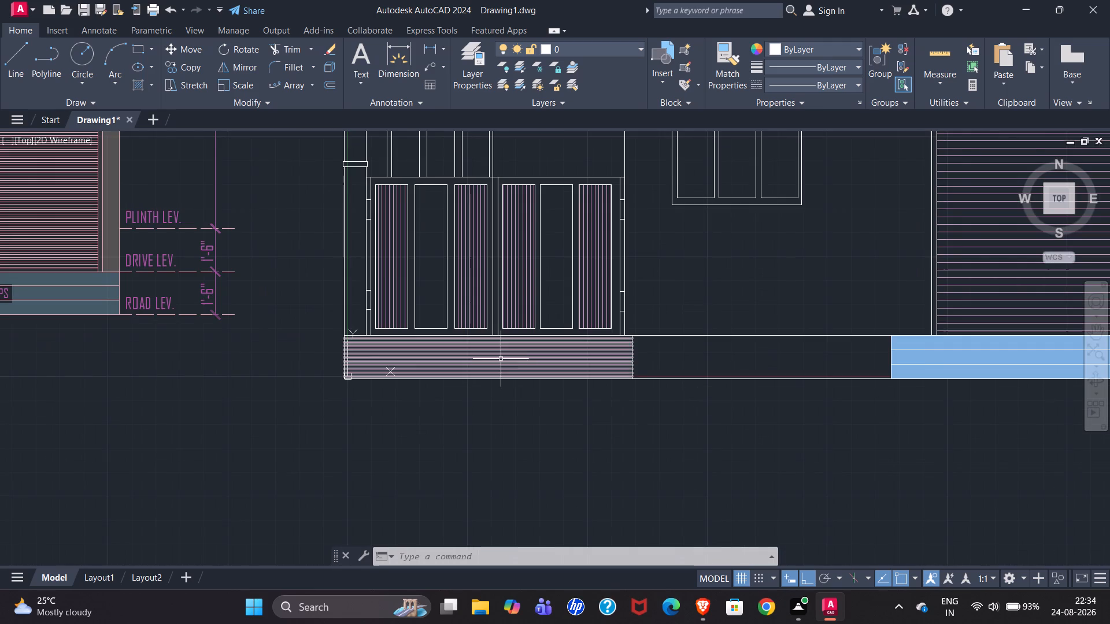
pyautogui.click(501, 359)
pyautogui.click(427, 66)
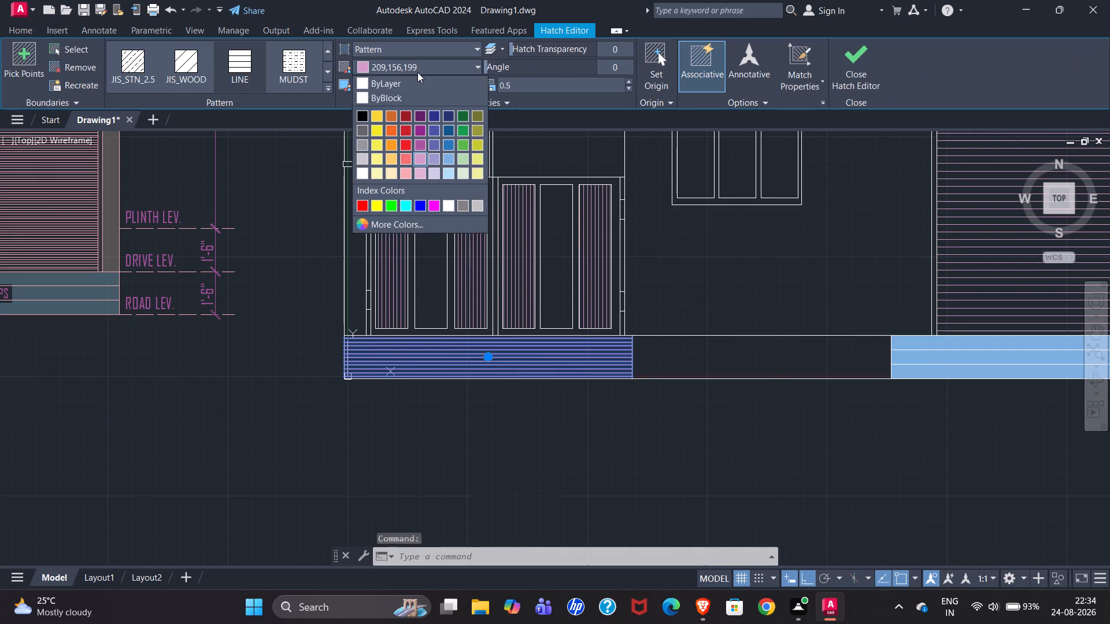
pyautogui.click(448, 154)
pyautogui.scroll(-2, 347, 458)
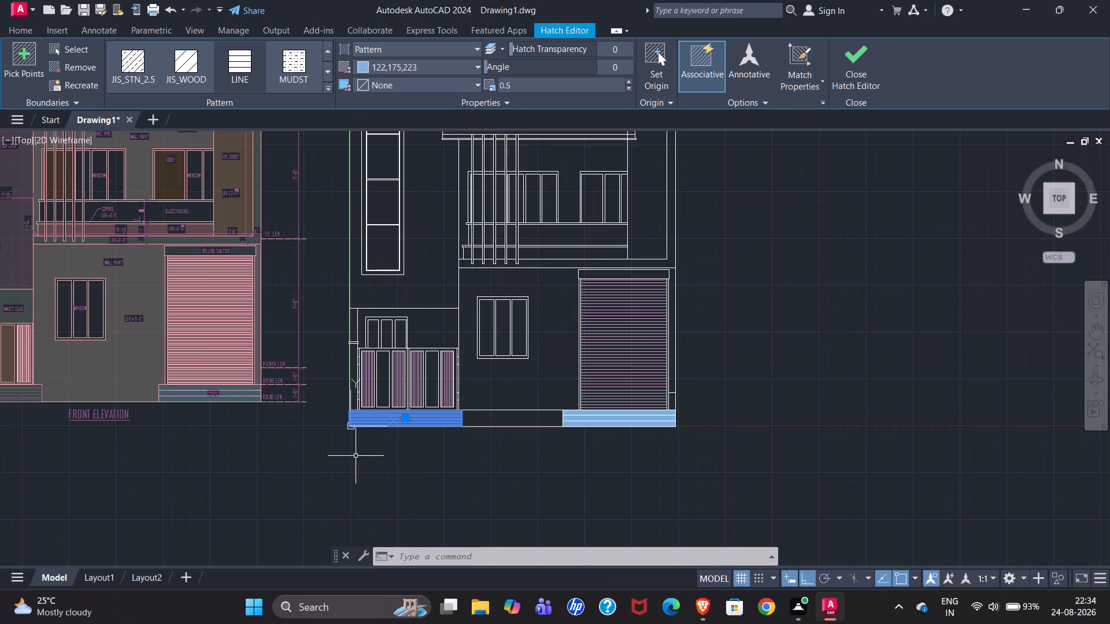
pyautogui.scroll(-1, 455, 410)
pyautogui.click(855, 53)
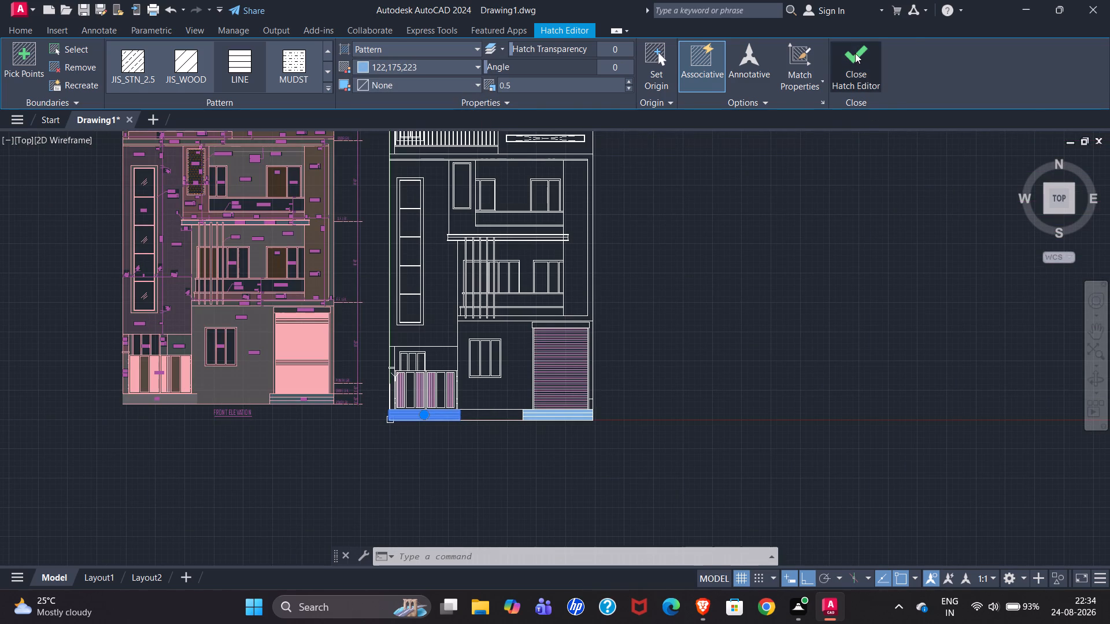
# Trim away the horizontal line at the base of the wall between the ramp strip and the shutter's steps.
pyautogui.scroll(1, 499, 389)
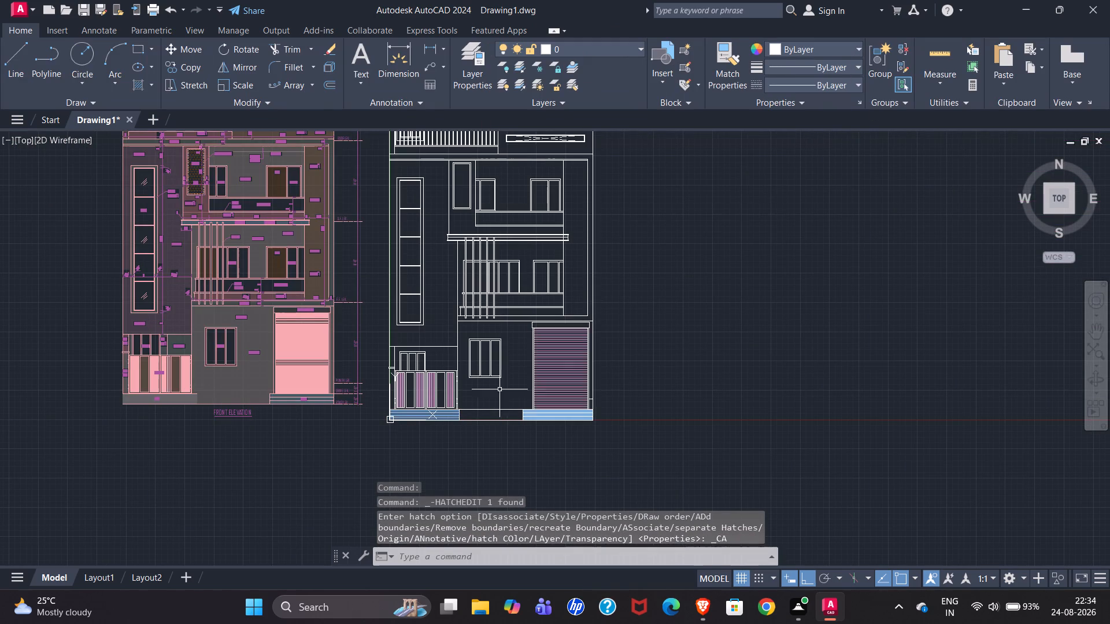
pyautogui.scroll(1, 499, 389)
pyautogui.scroll(-1, 546, 360)
pyautogui.scroll(1, 497, 430)
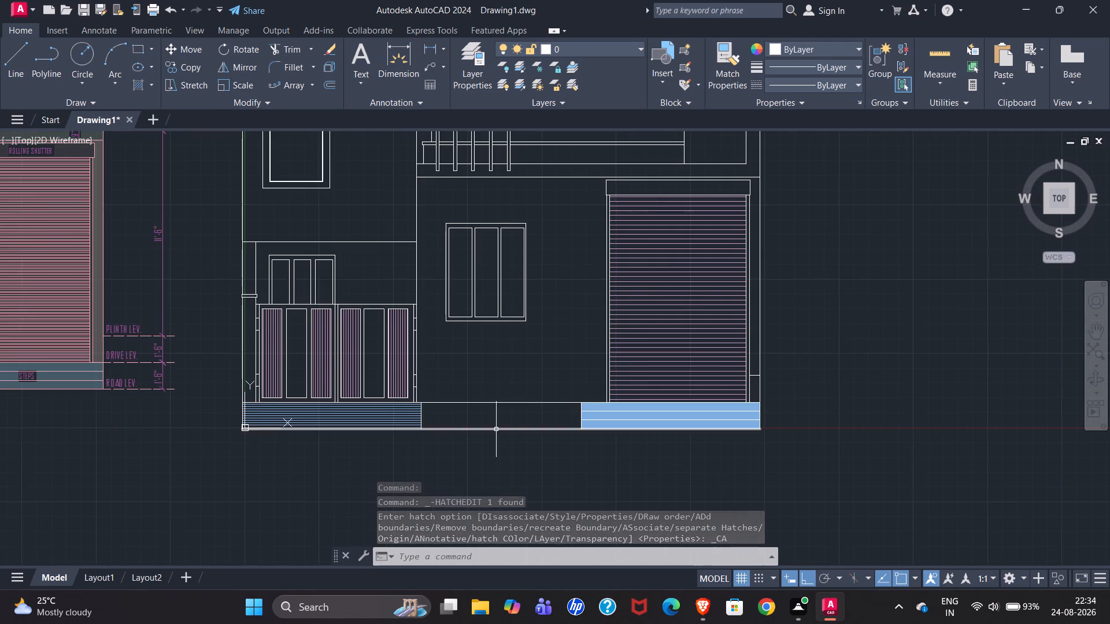
pyautogui.scroll(-2, 495, 402)
pyautogui.scroll(3, 493, 426)
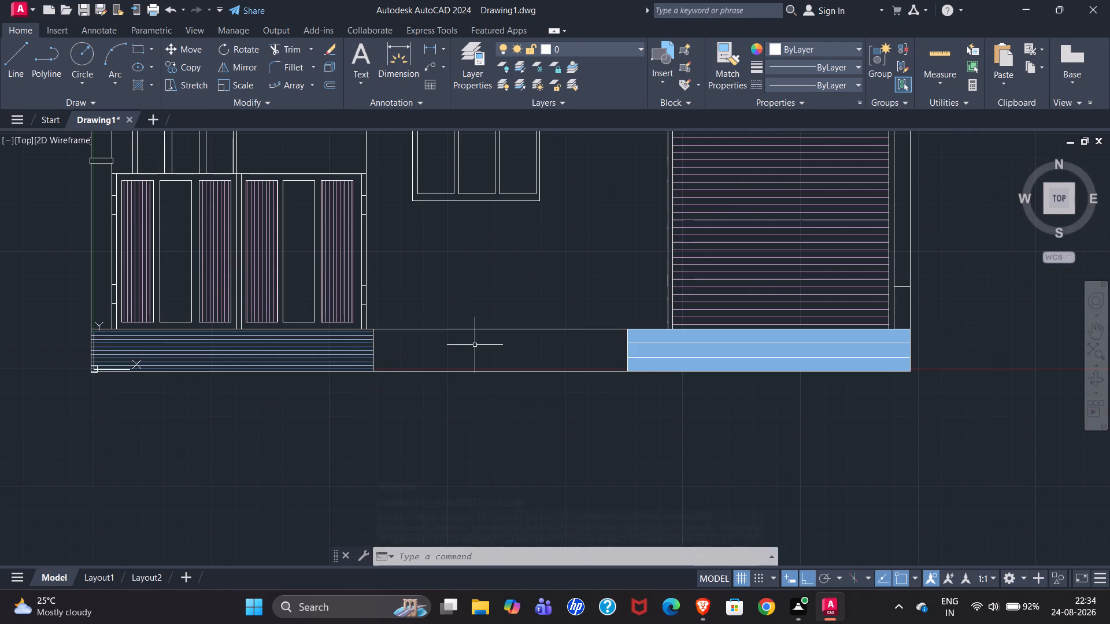
pyautogui.write('tr')
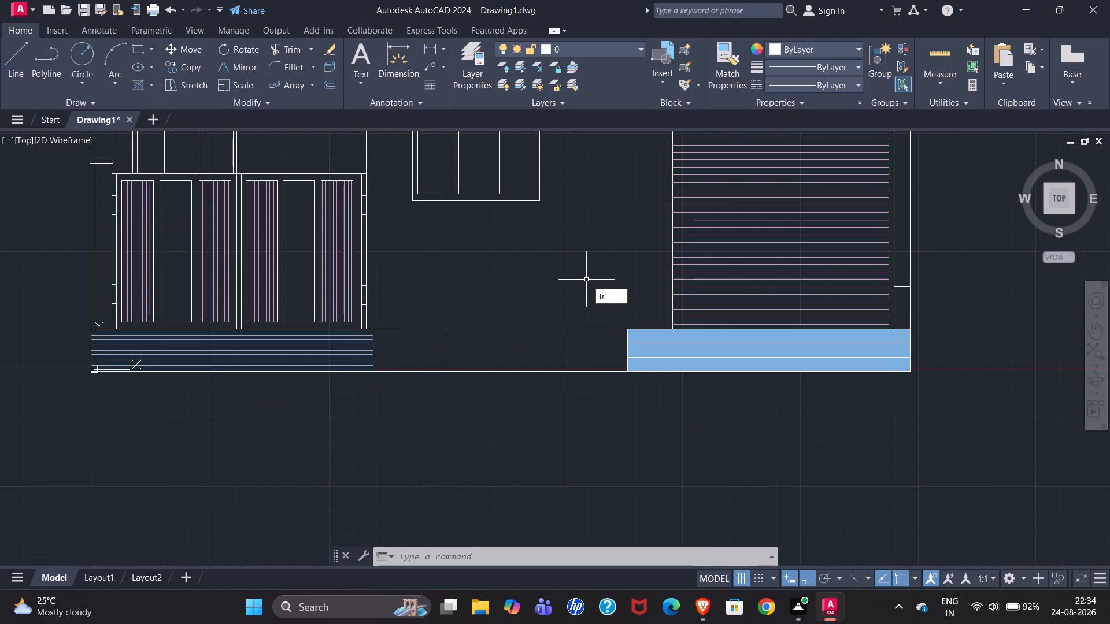
pyautogui.press('Return')
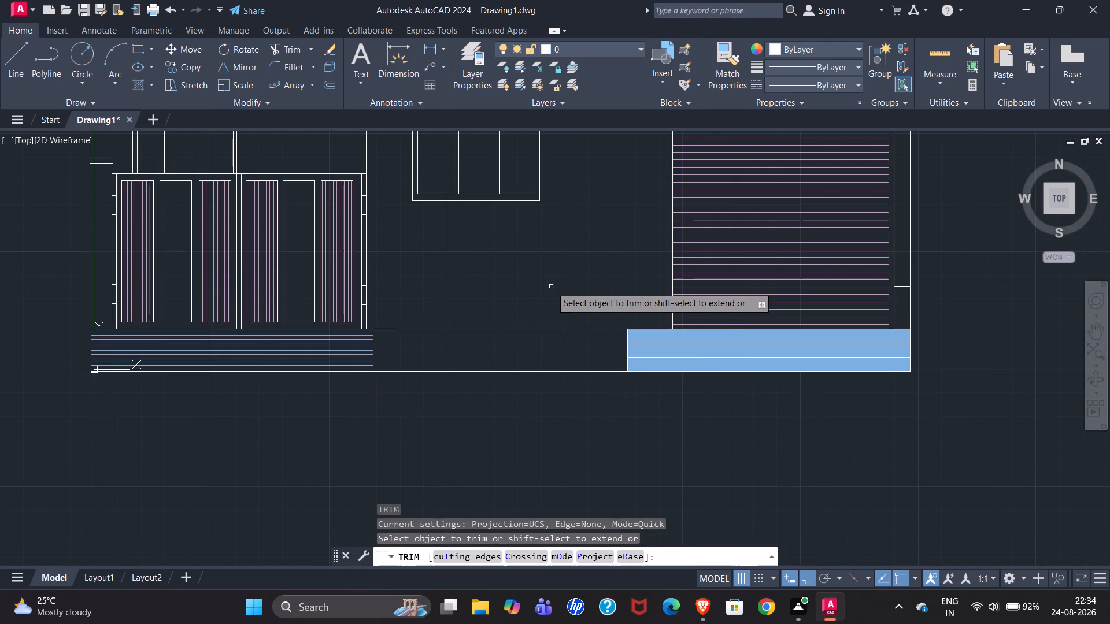
pyautogui.moveTo(541, 297); pyautogui.dragTo(530, 348)
pyautogui.scroll(-1, 464, 459)
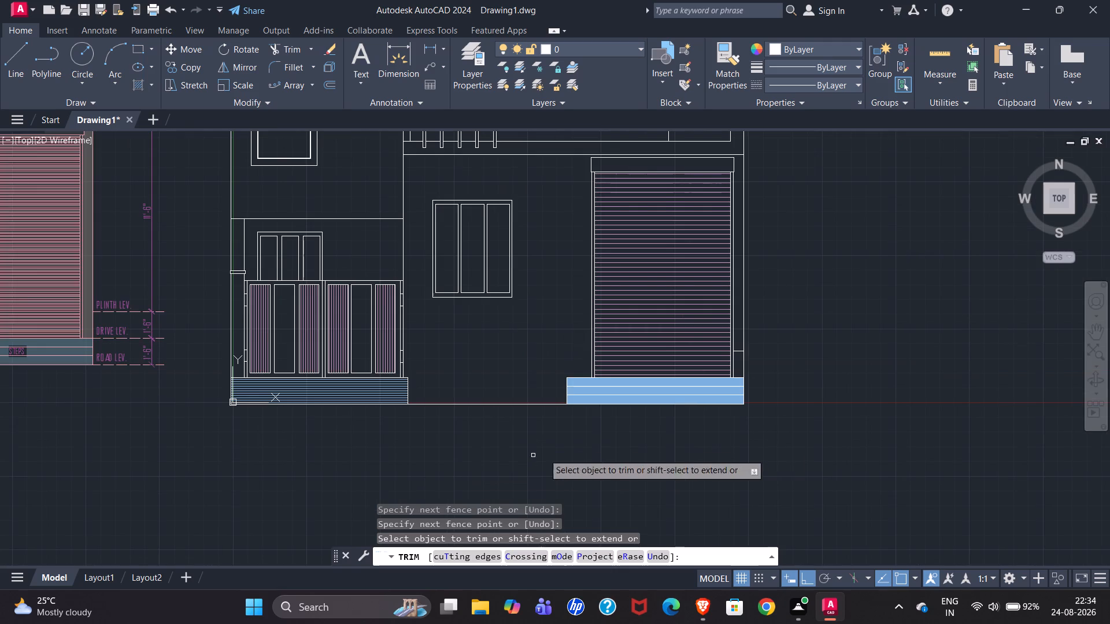
# Fill the redrawn ground-floor wall around the window and shutter, including the small strip beside the shutter's base, with solid hatch in colour 8.
pyautogui.press('Escape')
pyautogui.scroll(-1, 551, 433)
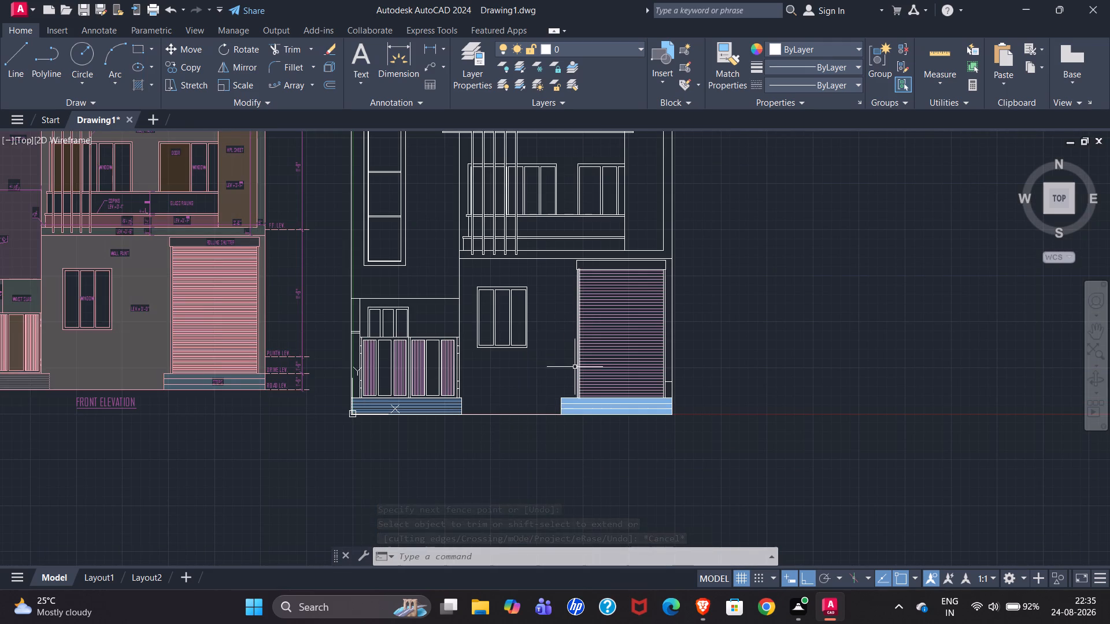
pyautogui.click(139, 84)
pyautogui.click(449, 62)
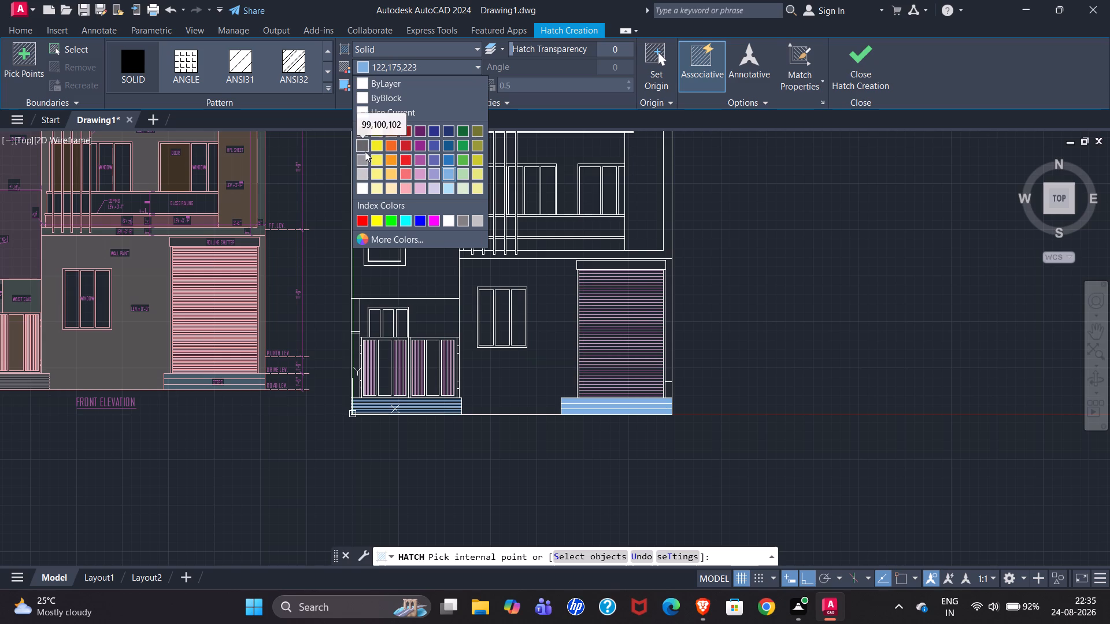
pyautogui.click(467, 221)
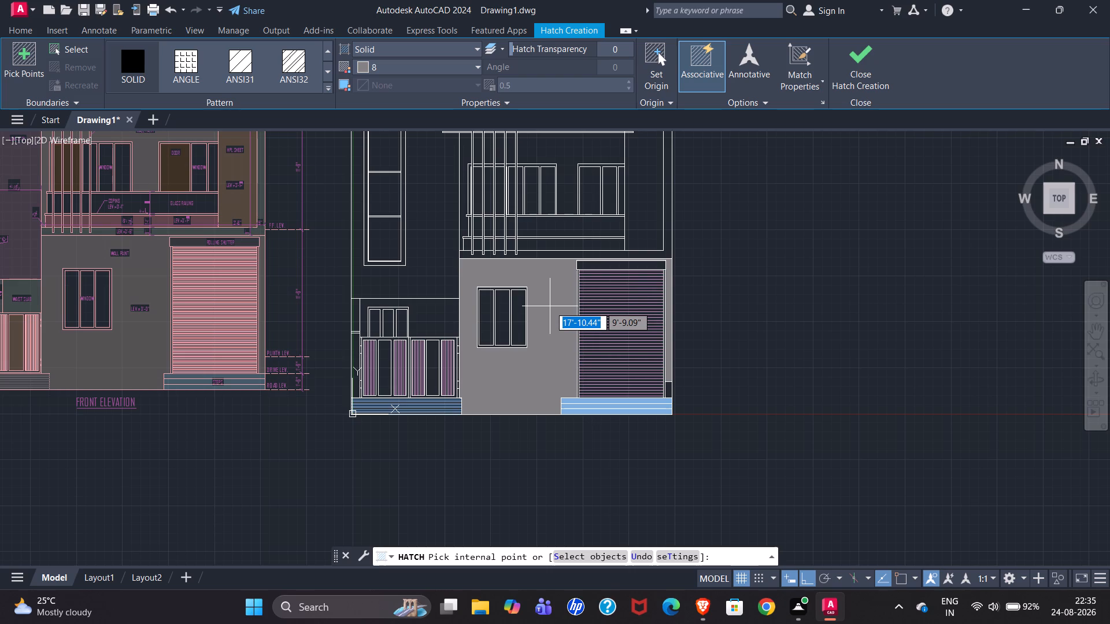
pyautogui.click(550, 307)
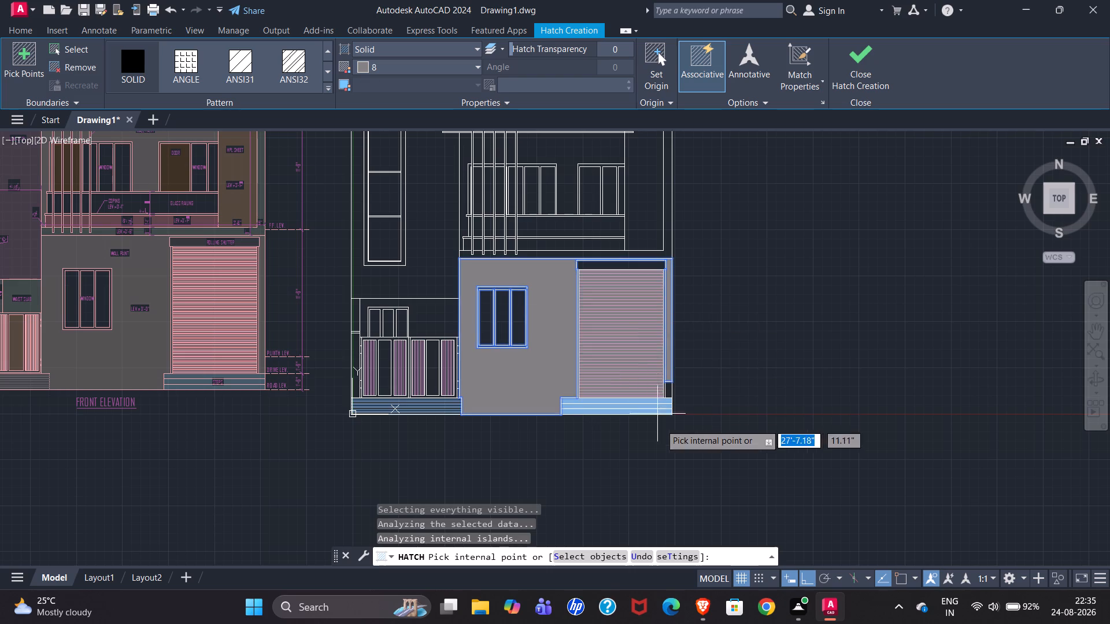
pyautogui.scroll(2, 668, 411)
pyautogui.click(668, 363)
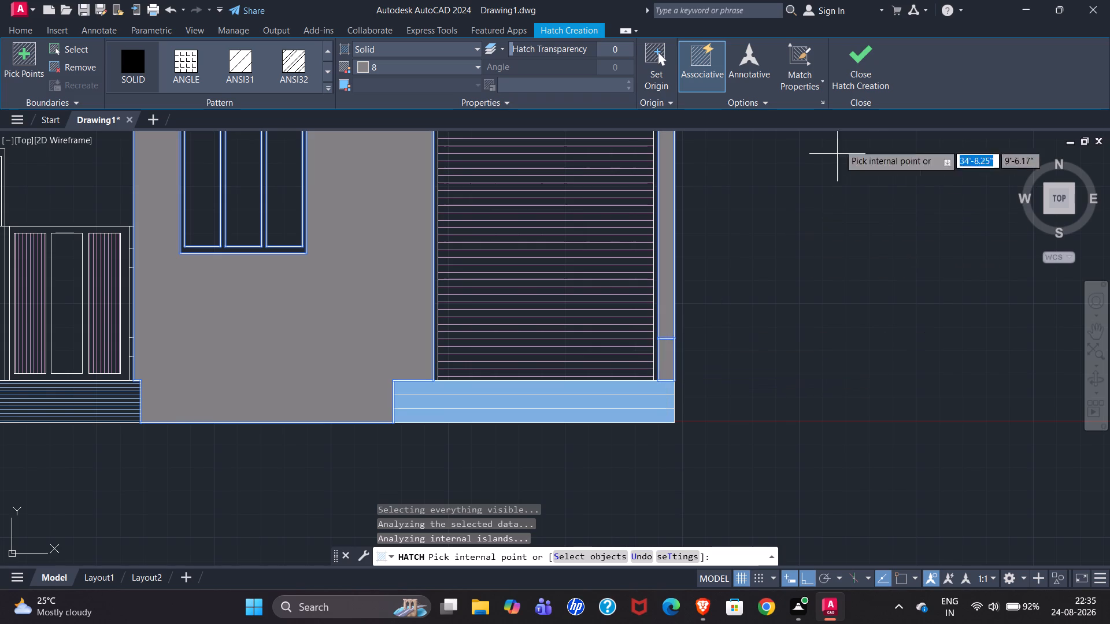
pyautogui.scroll(-2, 693, 361)
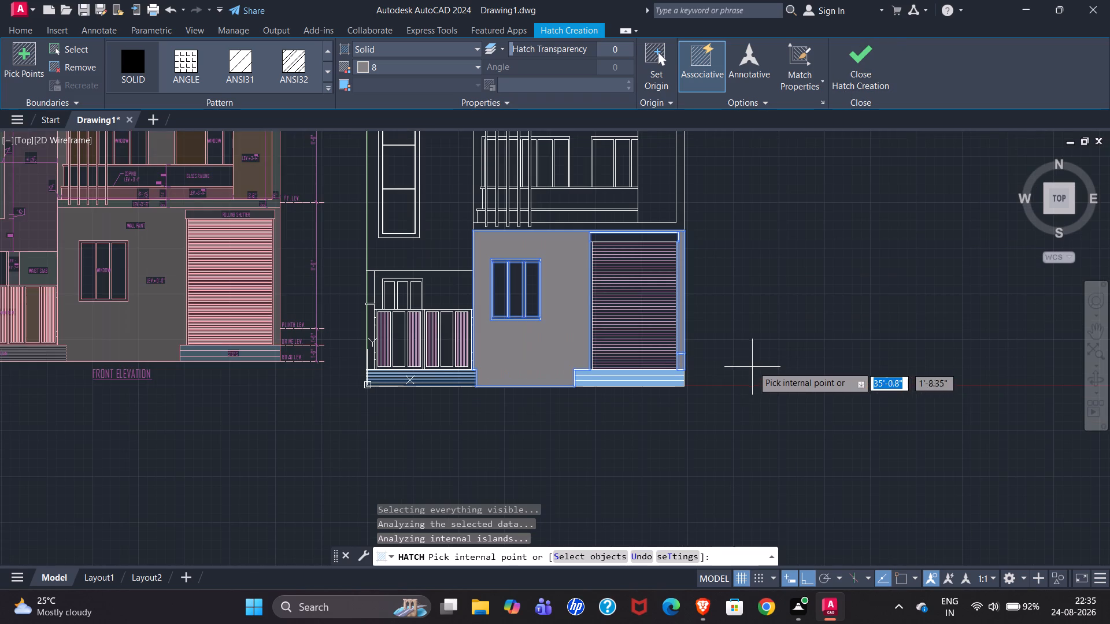
pyautogui.scroll(-1, 753, 366)
pyautogui.click(854, 69)
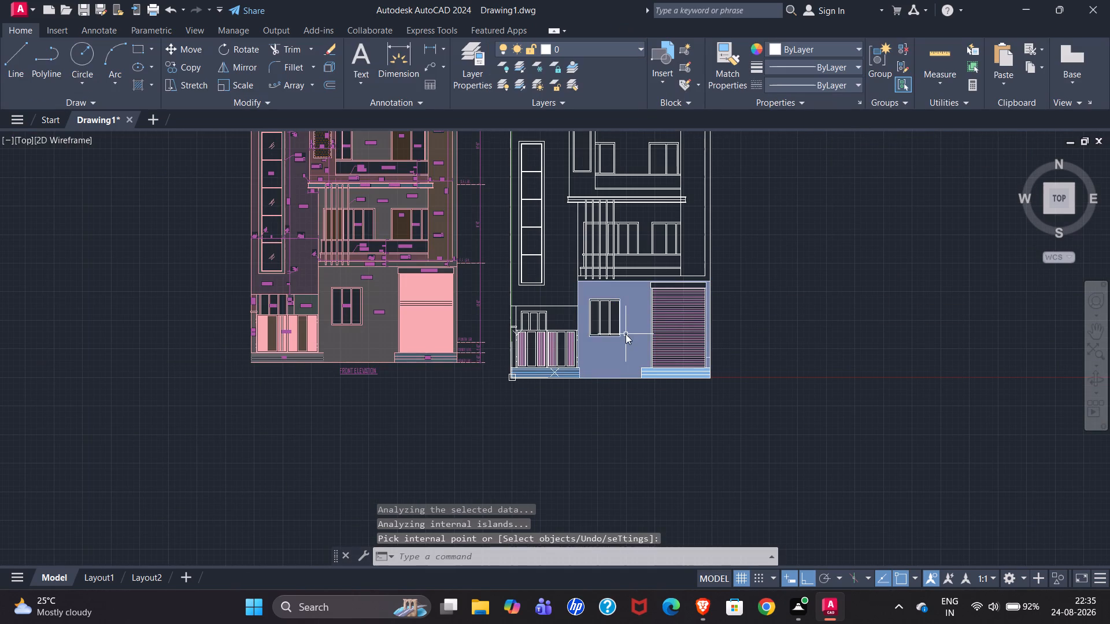
# Fill the redrawn first-floor wall around the door and windows, including the gaps between the vertical pipes, with solid hatch in colour 8.
pyautogui.click(138, 85)
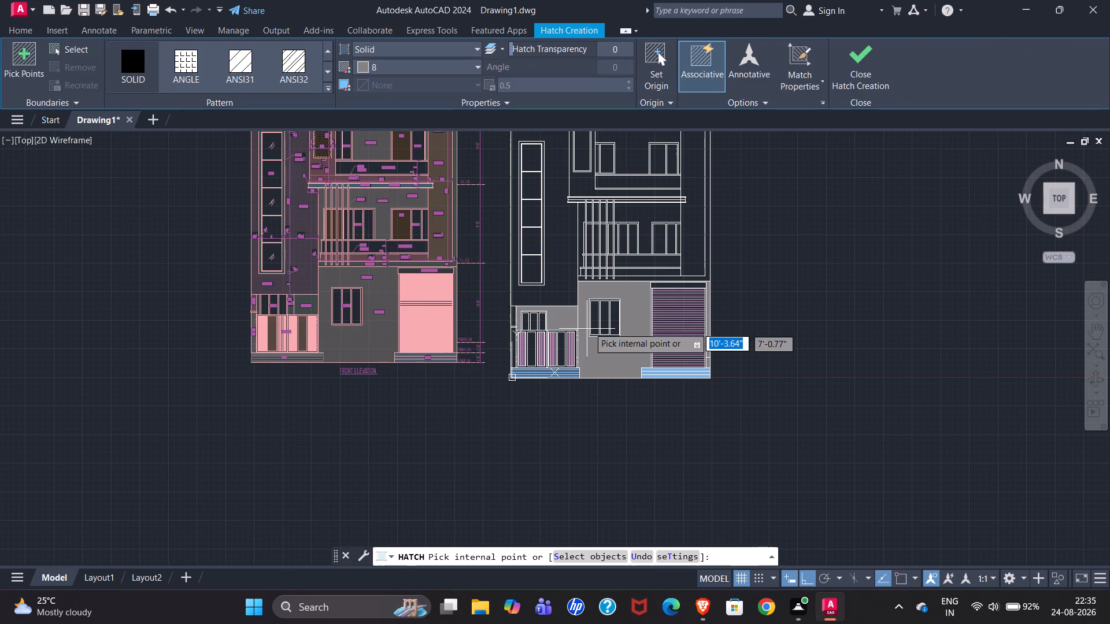
pyautogui.click(644, 218)
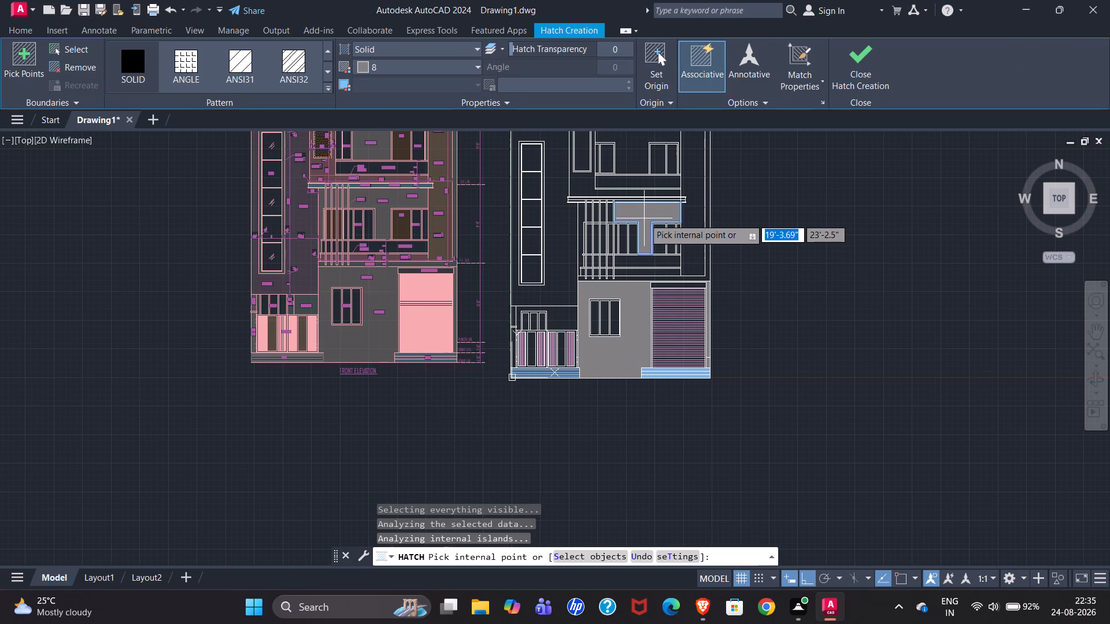
pyautogui.scroll(4, 591, 217)
pyautogui.click(568, 216)
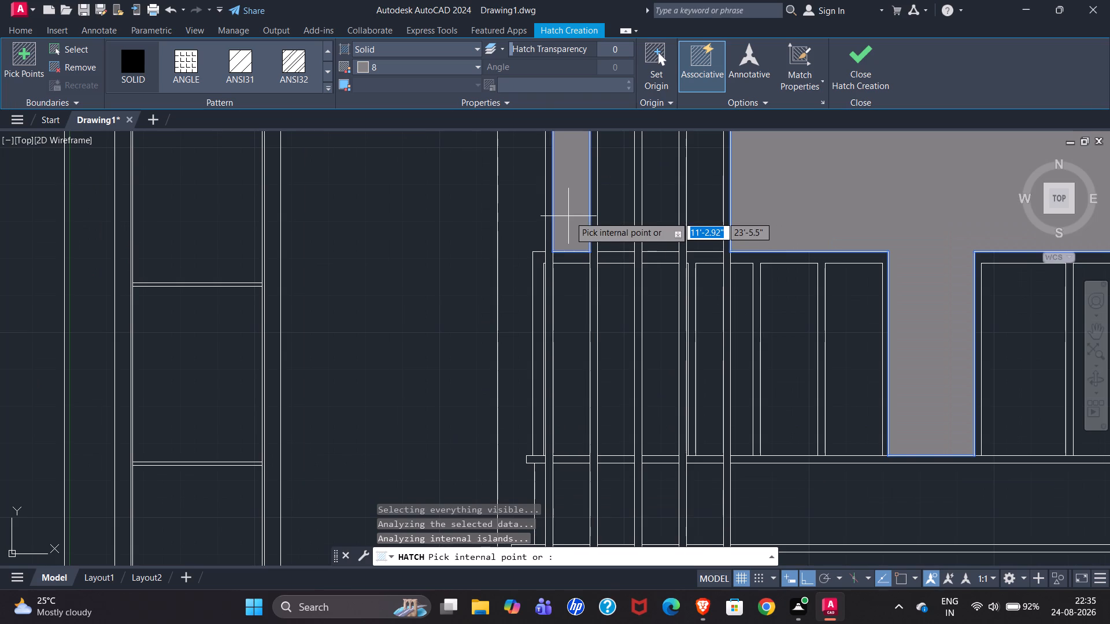
pyautogui.click(619, 214)
pyautogui.click(660, 215)
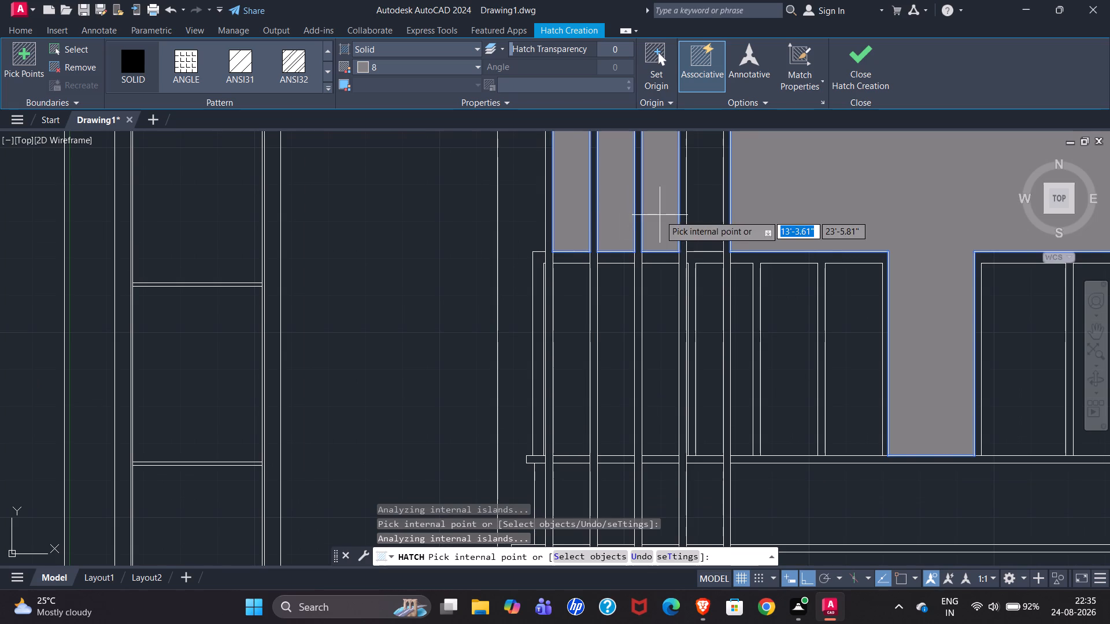
pyautogui.click(697, 213)
pyautogui.click(530, 220)
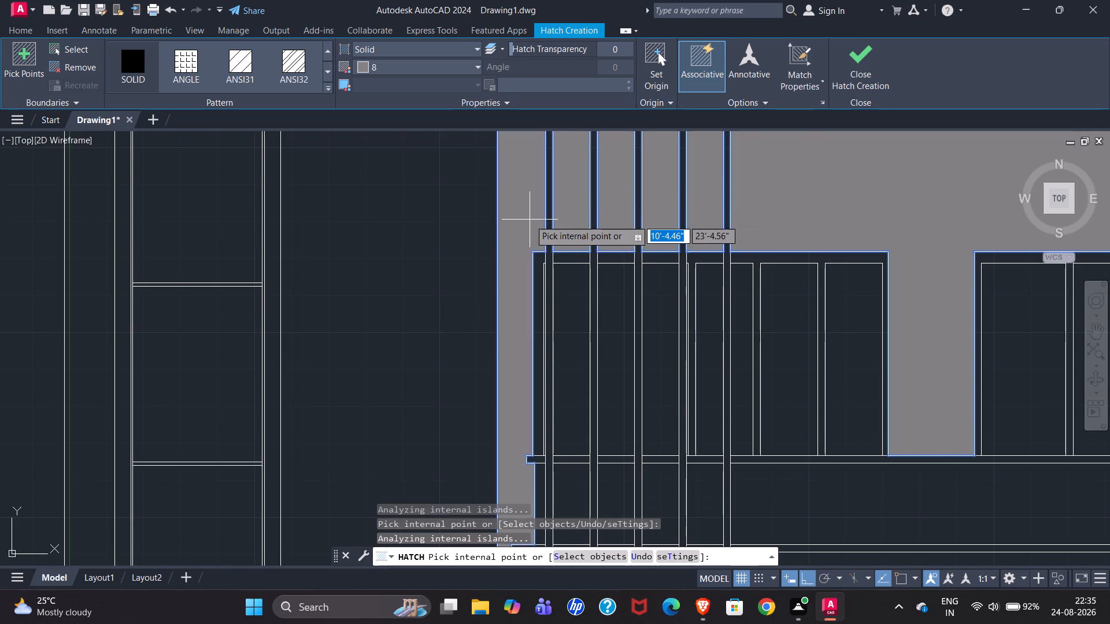
pyautogui.scroll(-2, 428, 229)
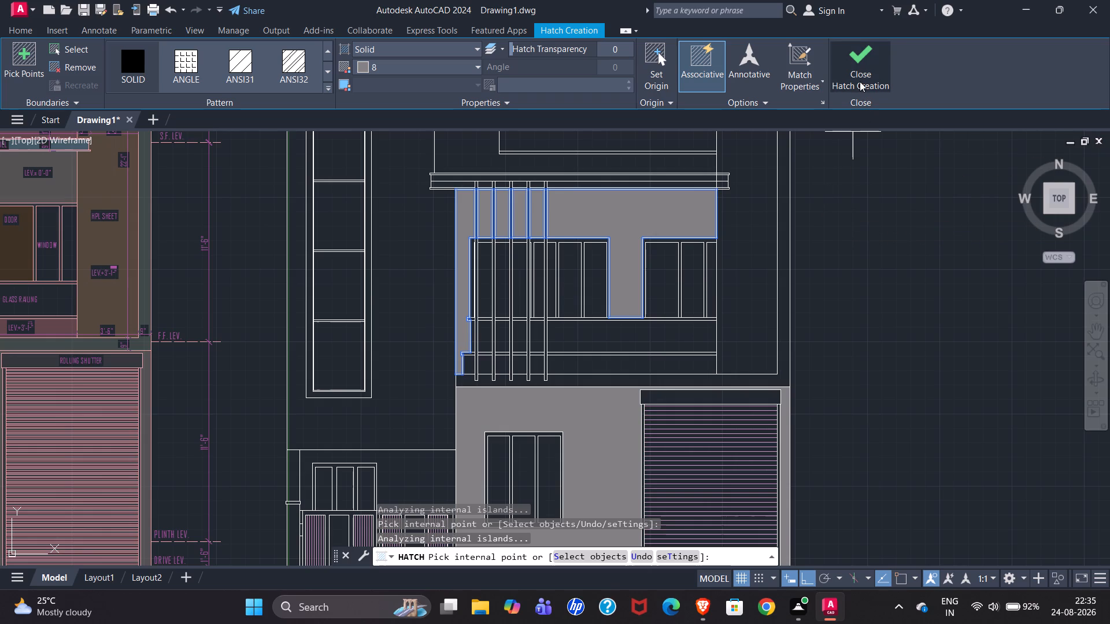
pyautogui.scroll(-1, 816, 275)
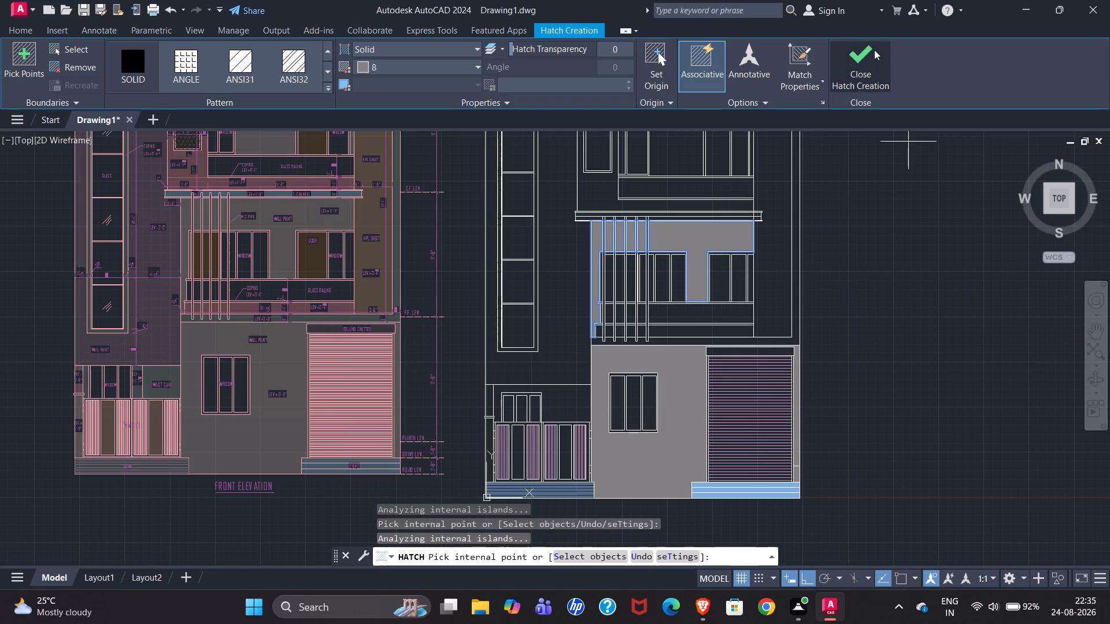
pyautogui.click(856, 77)
# Fill the redrawn second-floor wall around the window and door openings with solid hatch in colour 8.
pyautogui.scroll(-1, 220, 369)
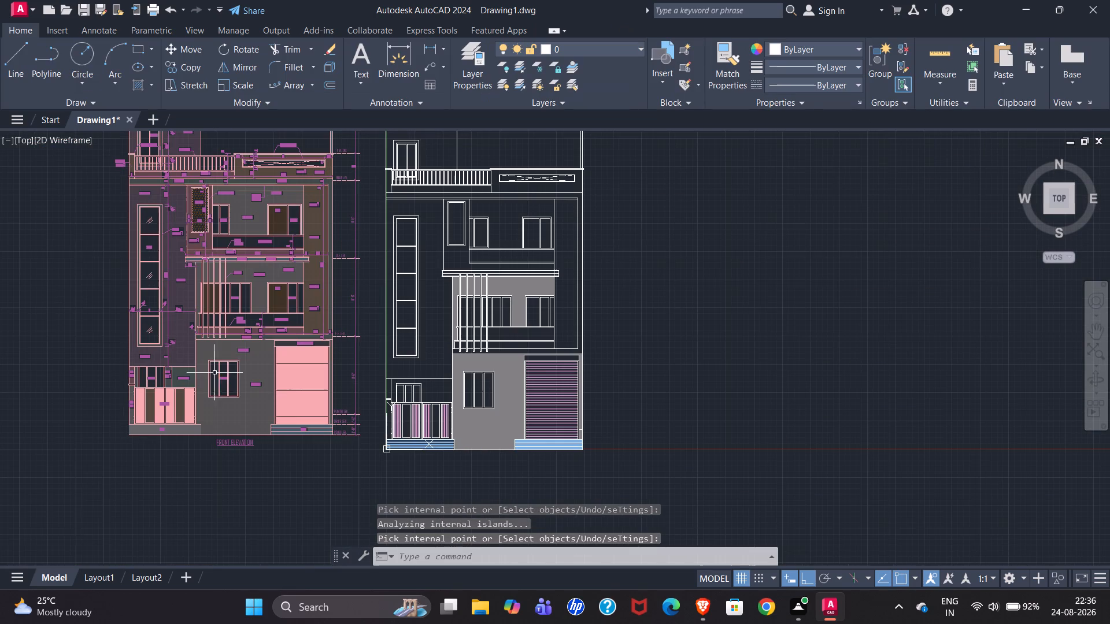
pyautogui.scroll(2, 484, 211)
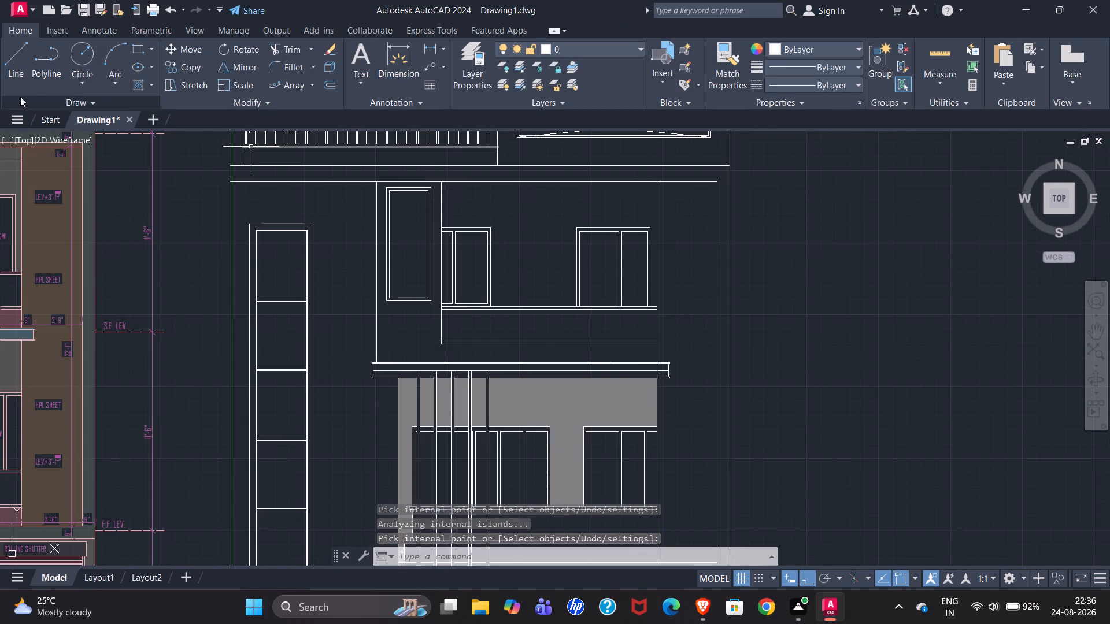
pyautogui.click(135, 81)
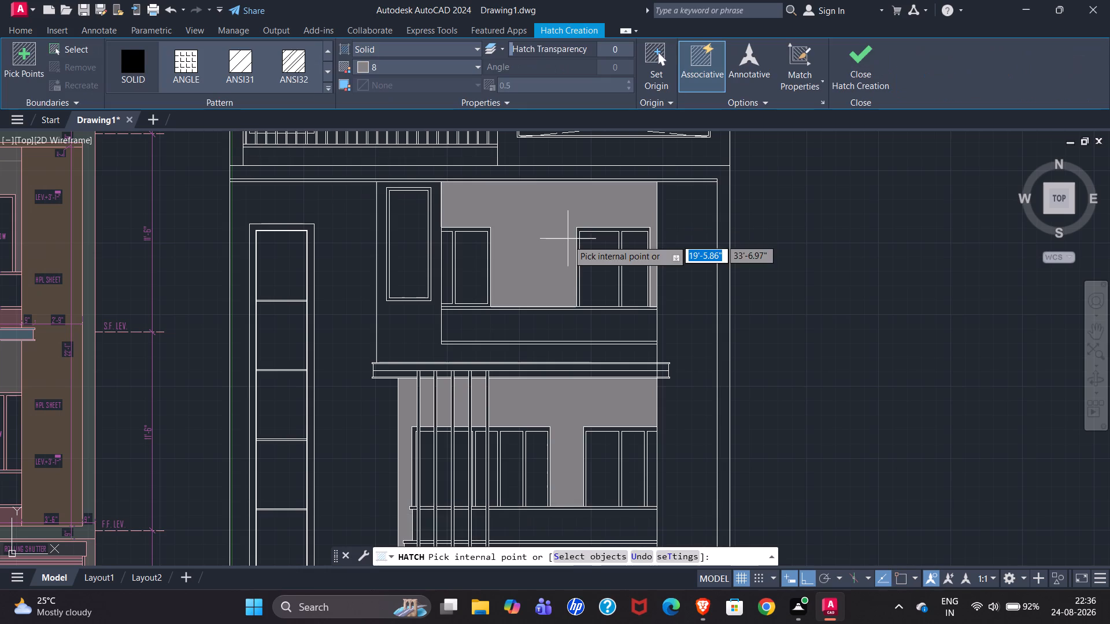
pyautogui.click(549, 251)
pyautogui.scroll(-1, 827, 220)
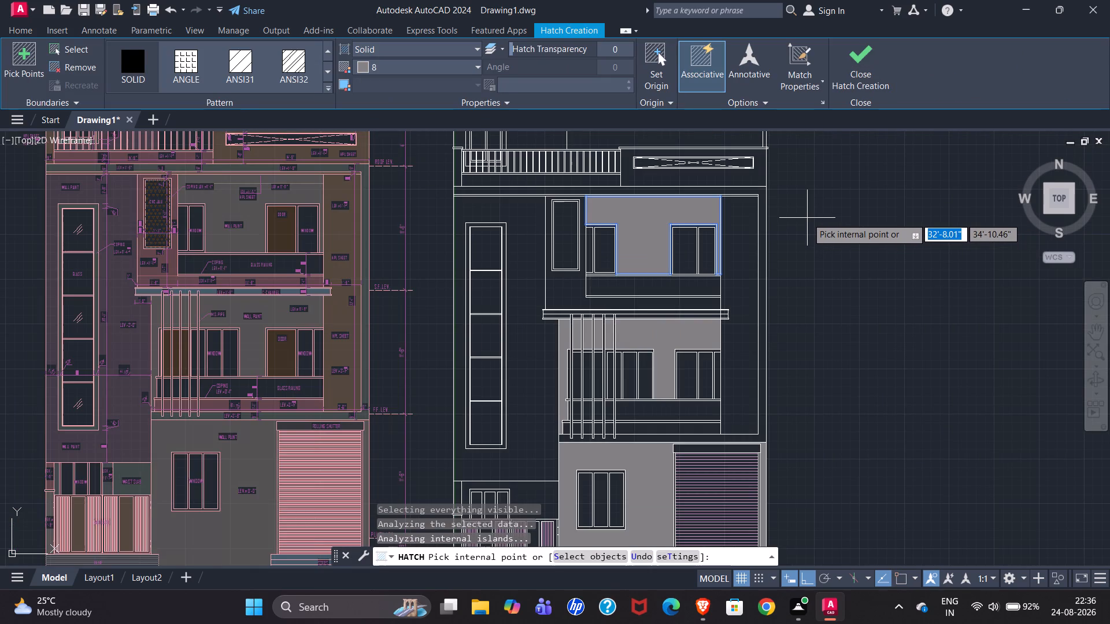
pyautogui.click(859, 69)
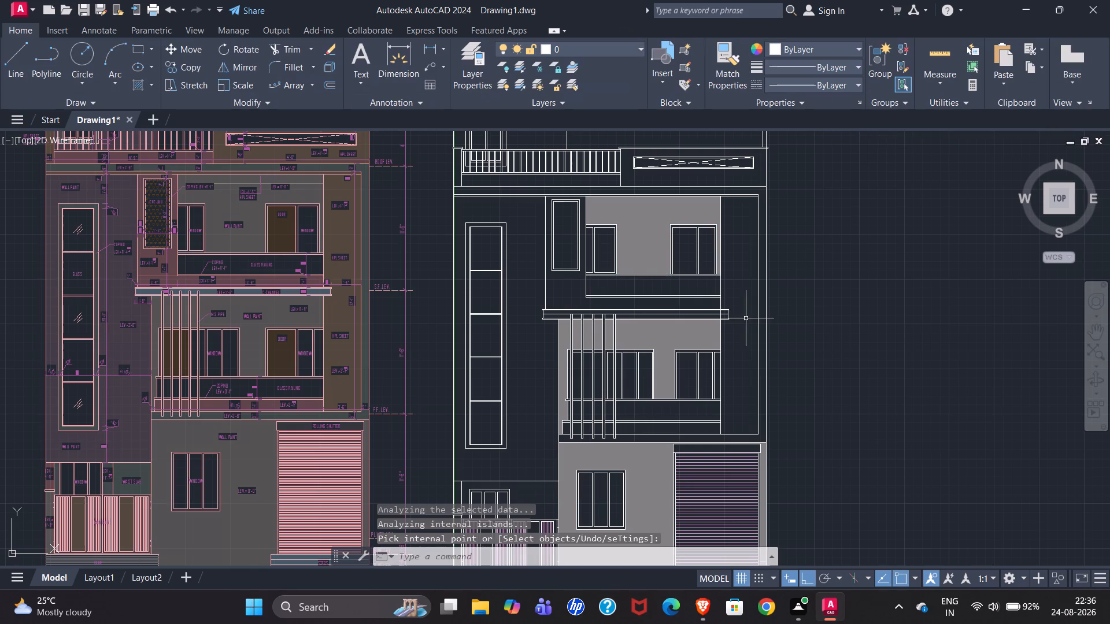
# Fill the redrawn wall around the tall glazed strip above the gate with solid hatch in purple 147,39,143.
pyautogui.scroll(-1, 512, 403)
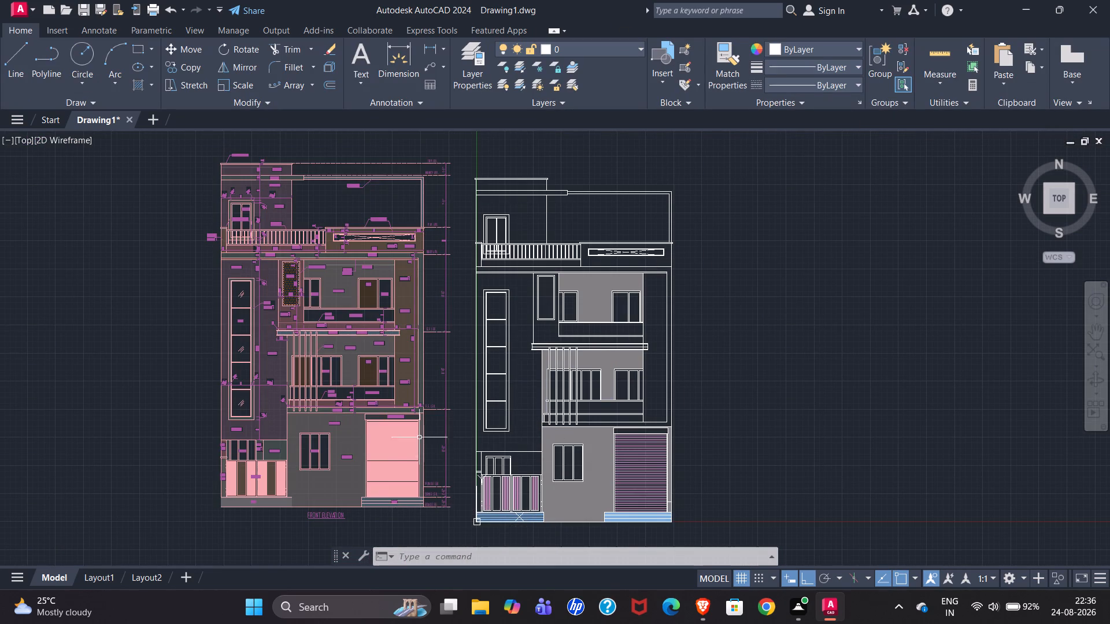
pyautogui.scroll(2, 302, 445)
pyautogui.scroll(-1, 80, 382)
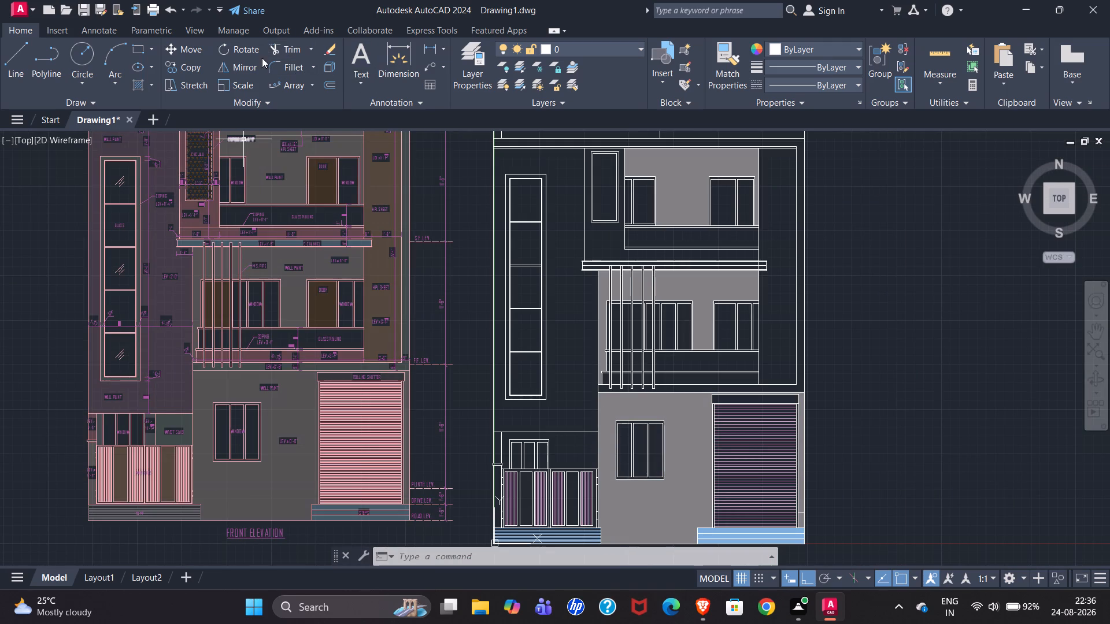
pyautogui.click(132, 87)
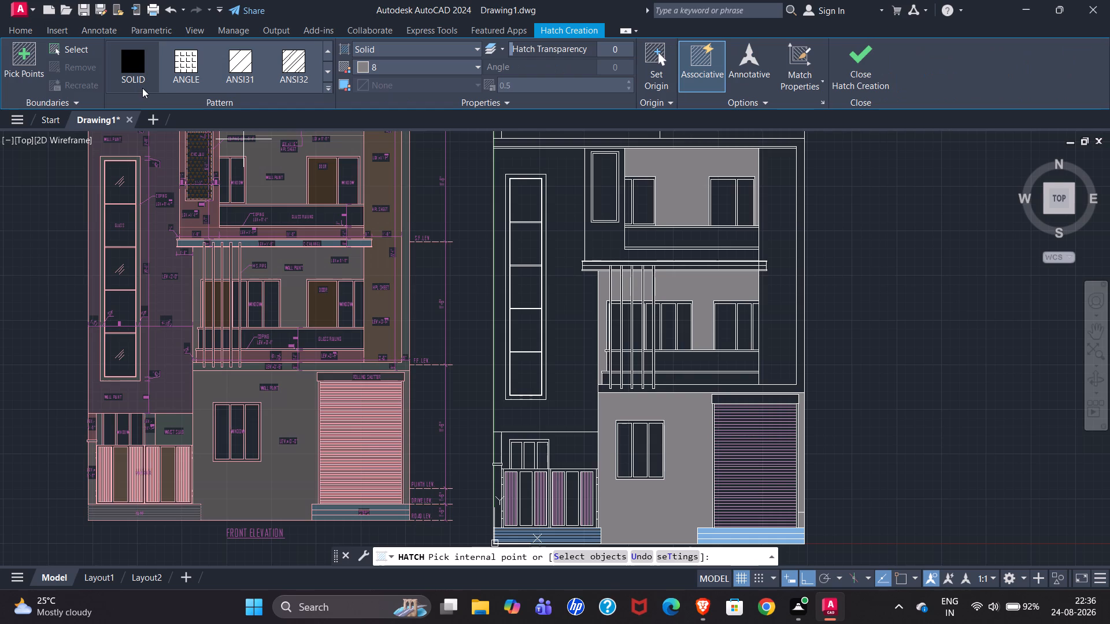
pyautogui.click(451, 66)
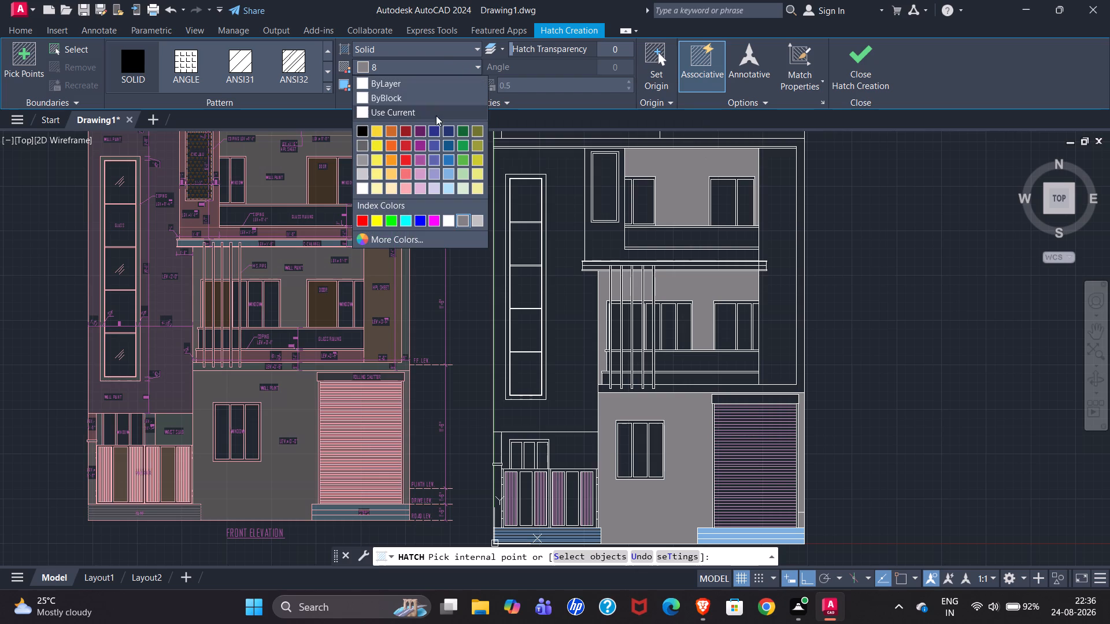
pyautogui.click(418, 148)
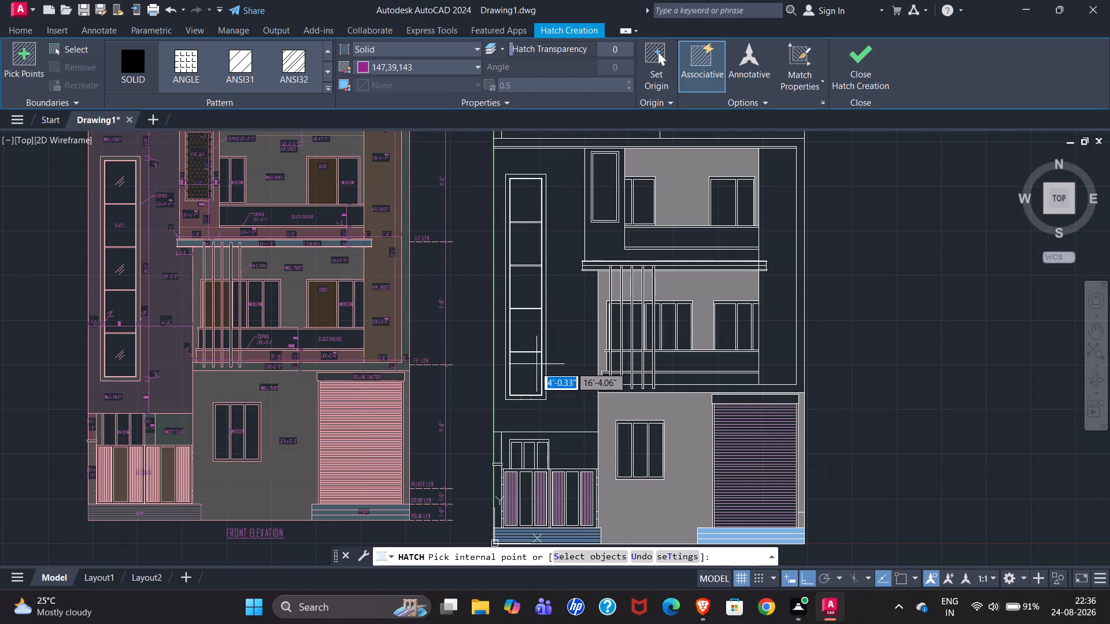
pyautogui.click(574, 364)
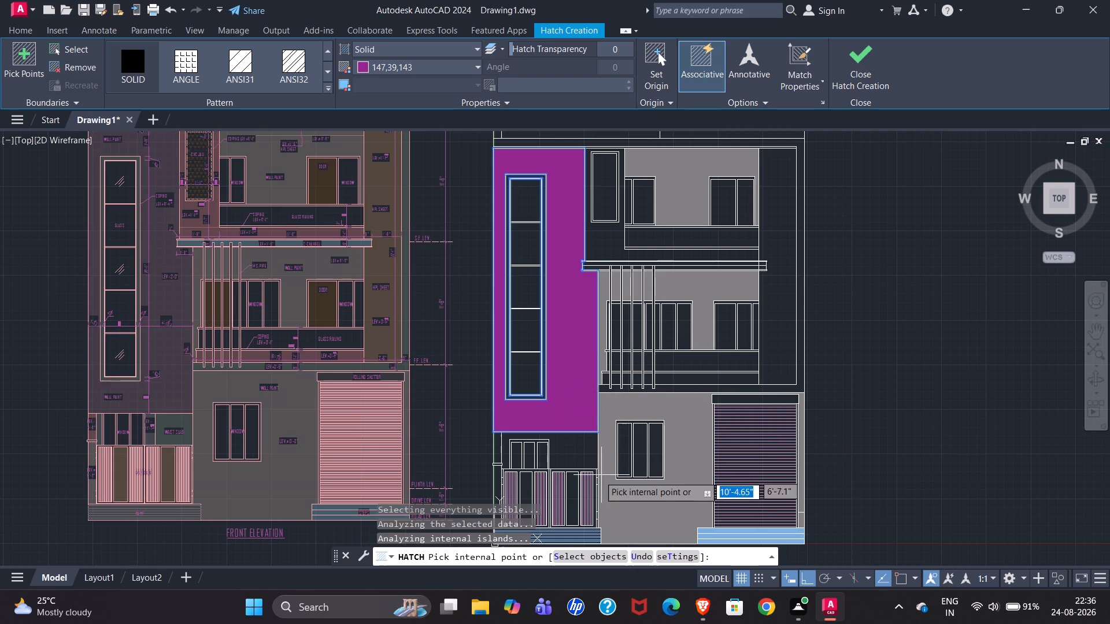
# Add the redrawn mumty wall around its window and the wall piece above the slab band to the purple 147,39,143 solid hatch.
pyautogui.scroll(-1, 443, 477)
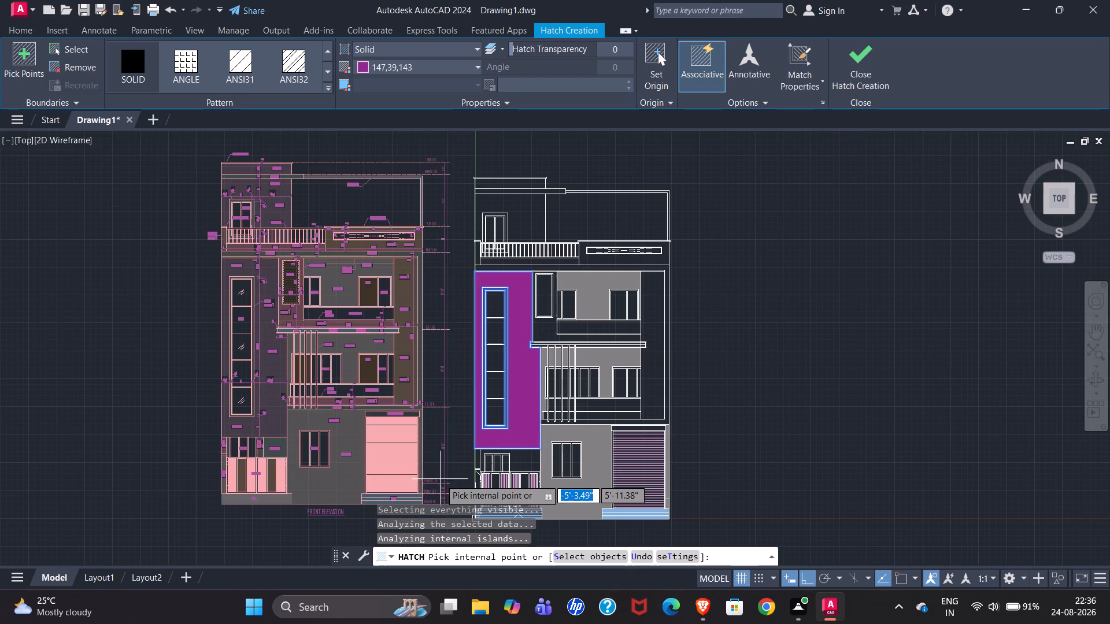
pyautogui.click(530, 217)
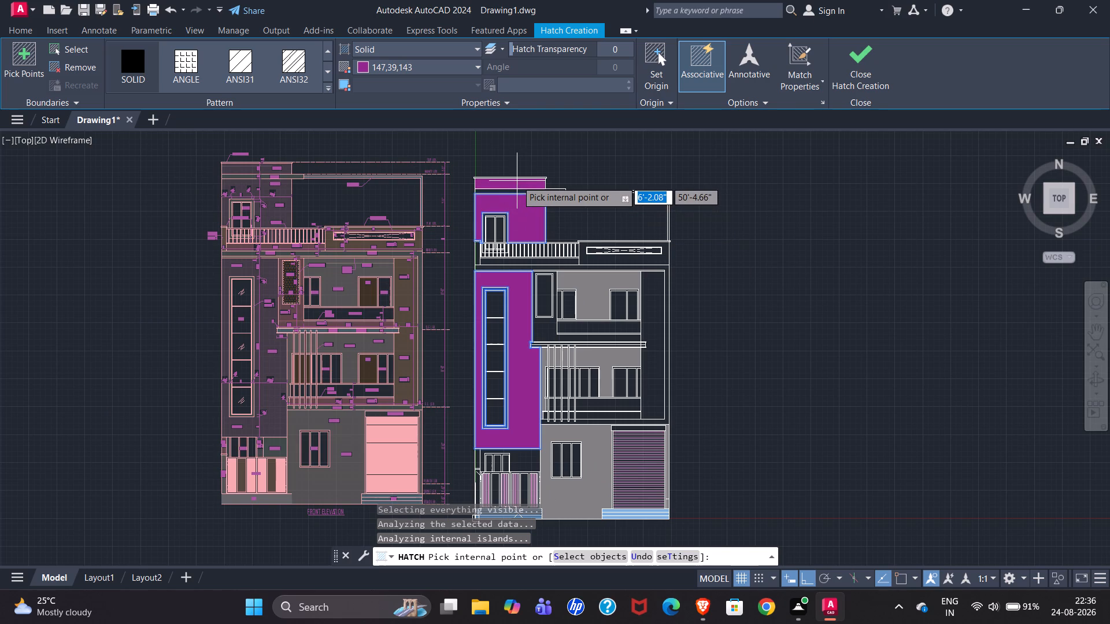
pyautogui.scroll(4, 517, 181)
pyautogui.click(516, 192)
pyautogui.scroll(-2, 615, 294)
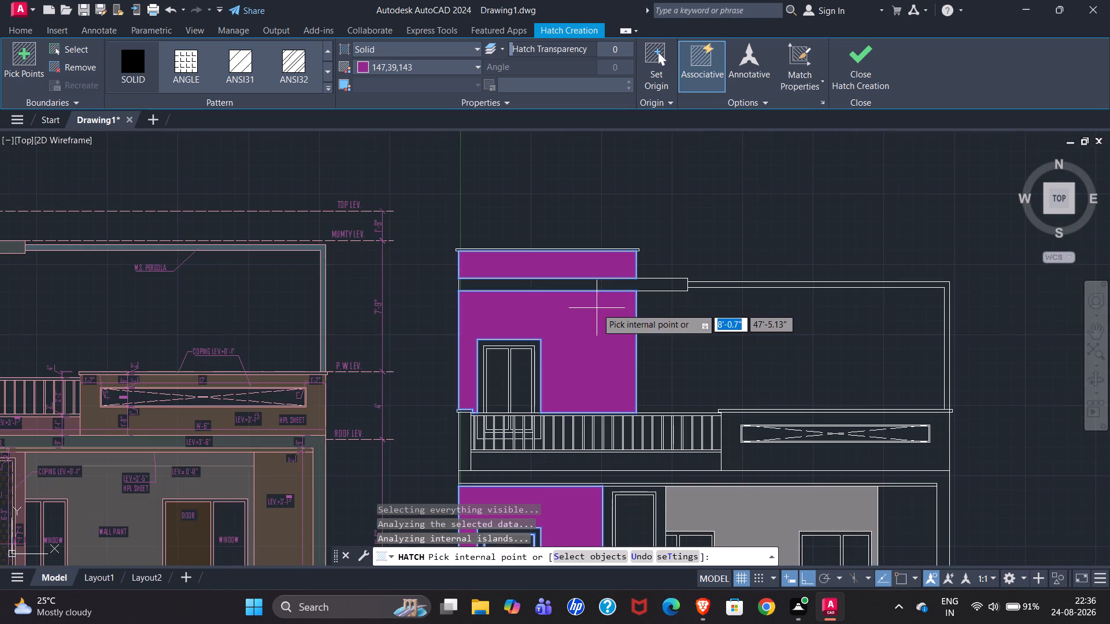
pyautogui.scroll(-1, 504, 310)
pyautogui.scroll(4, 149, 255)
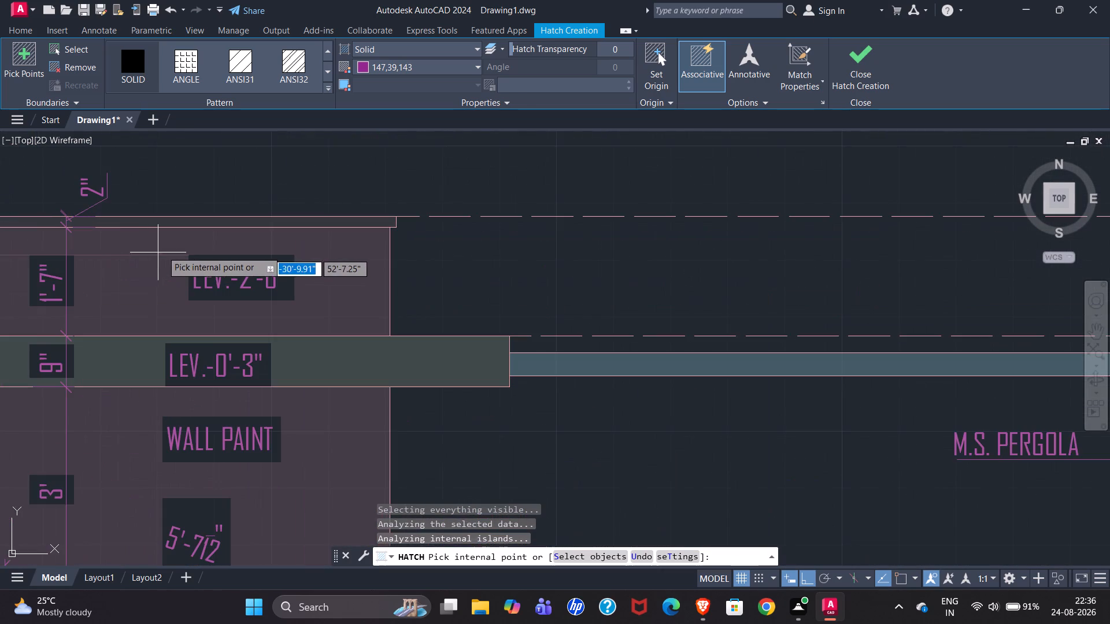
pyautogui.scroll(-2, 146, 251)
pyautogui.scroll(-1, 279, 247)
pyautogui.click(852, 60)
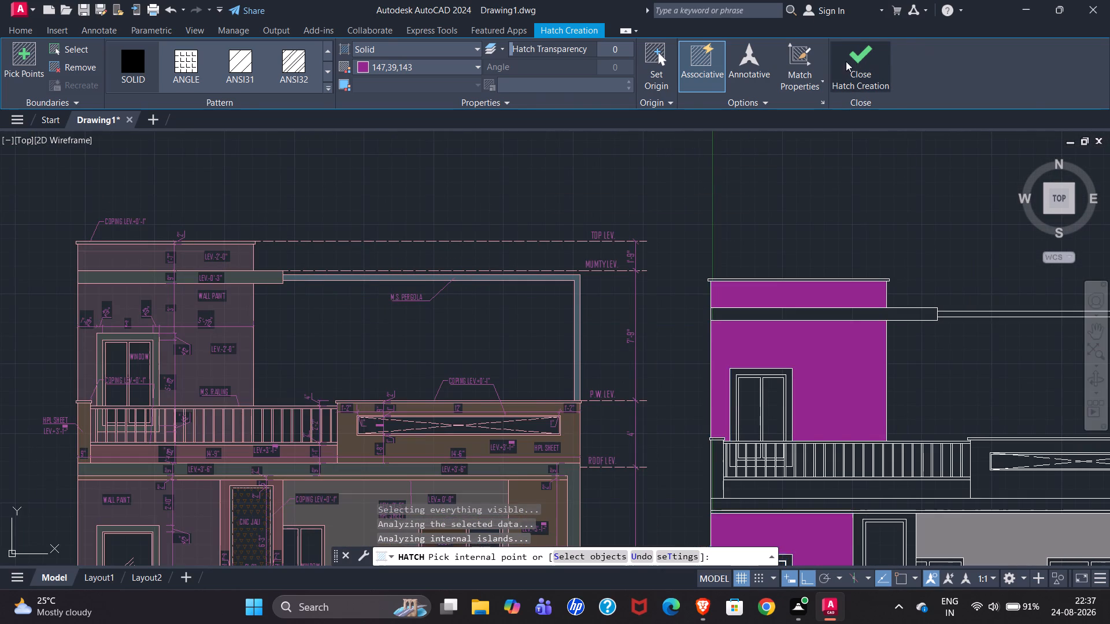
# Fill the redrawn mumty's horizontal slab band with solid hatch in dark green 19,103,52.
pyautogui.scroll(-1, 513, 166)
pyautogui.click(133, 88)
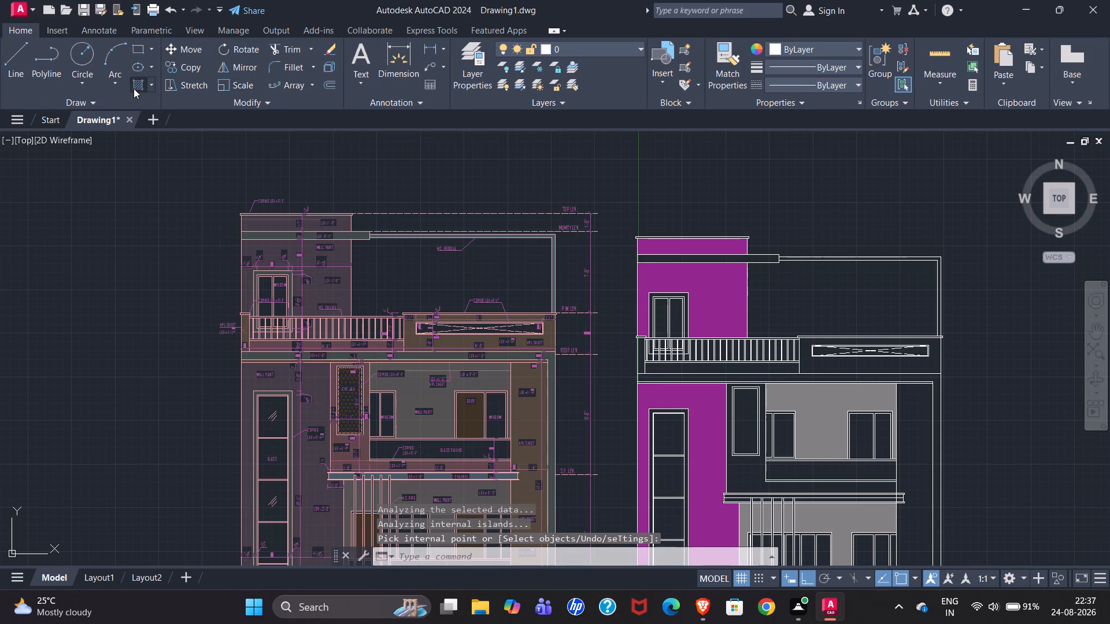
pyautogui.click(421, 64)
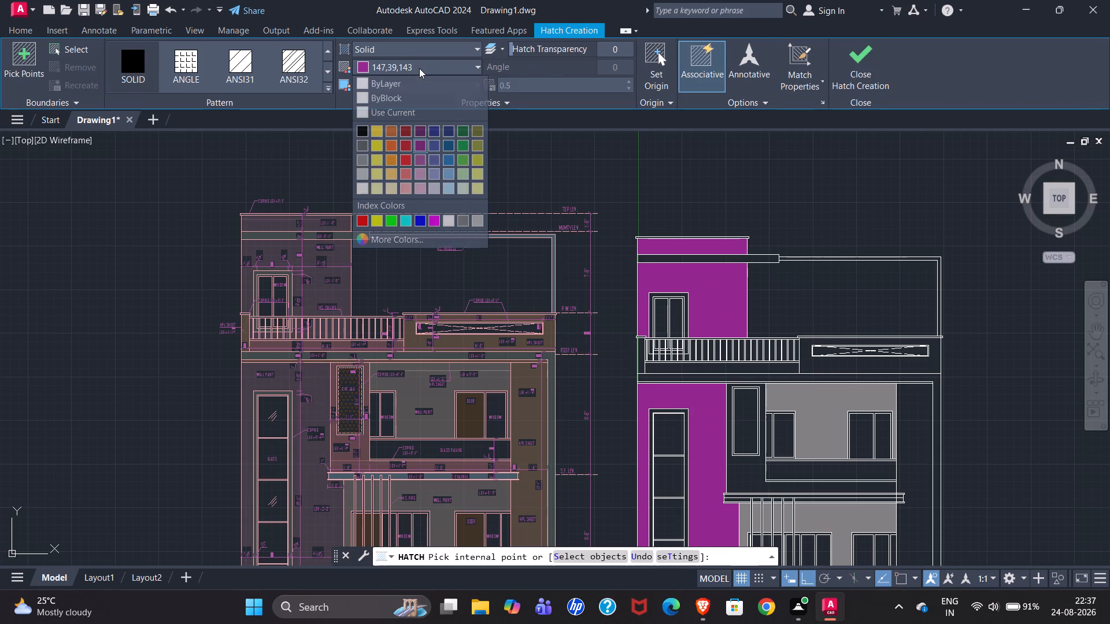
pyautogui.click(468, 131)
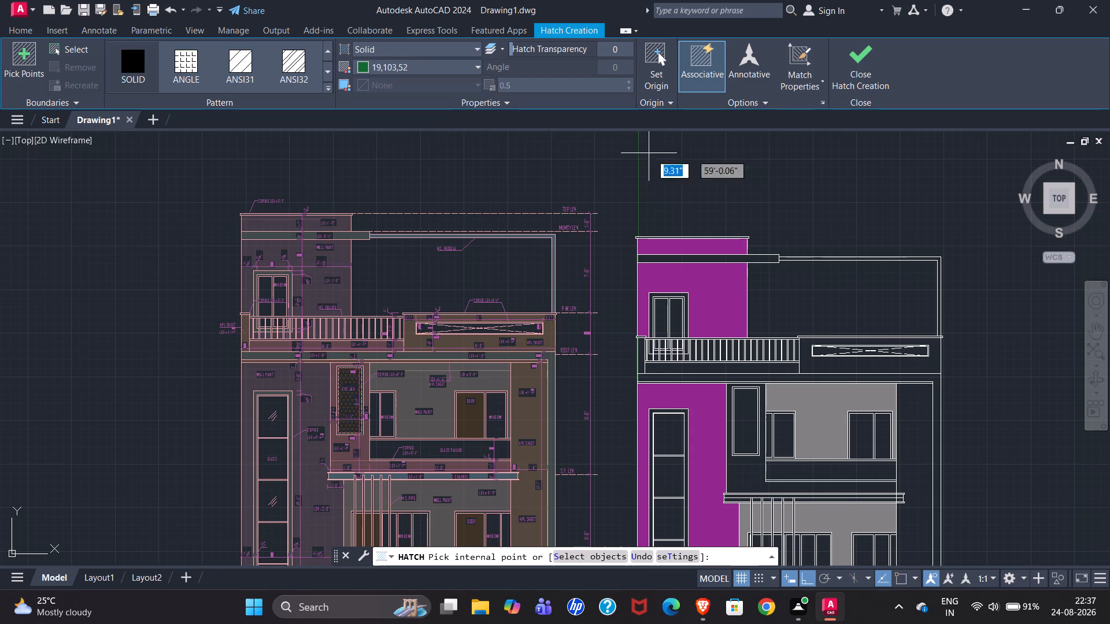
pyautogui.click(711, 259)
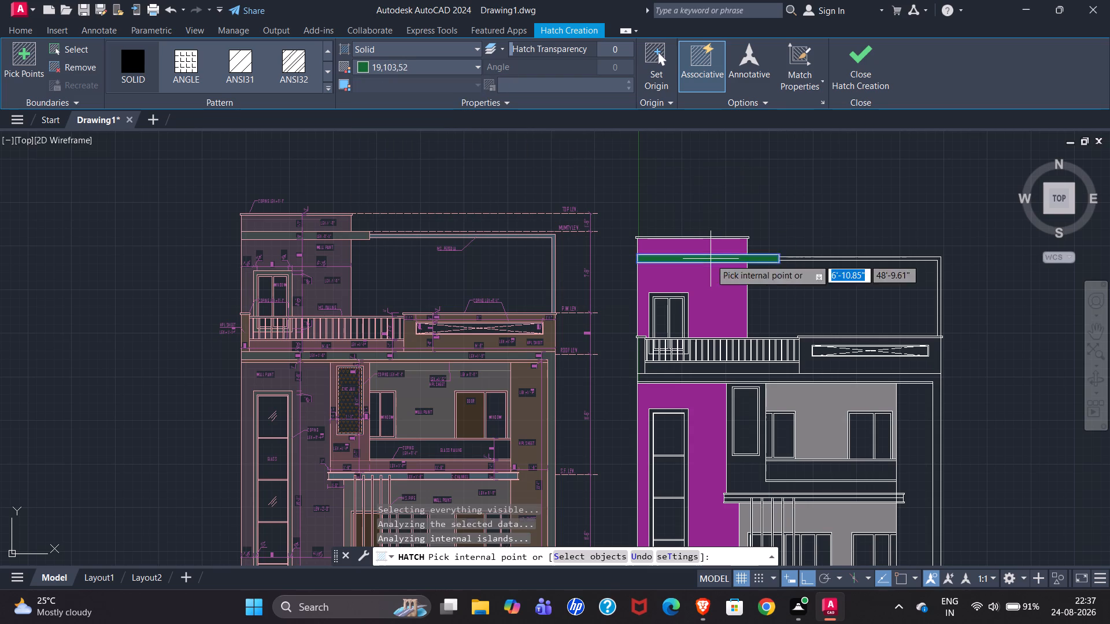
pyautogui.scroll(-1, 587, 164)
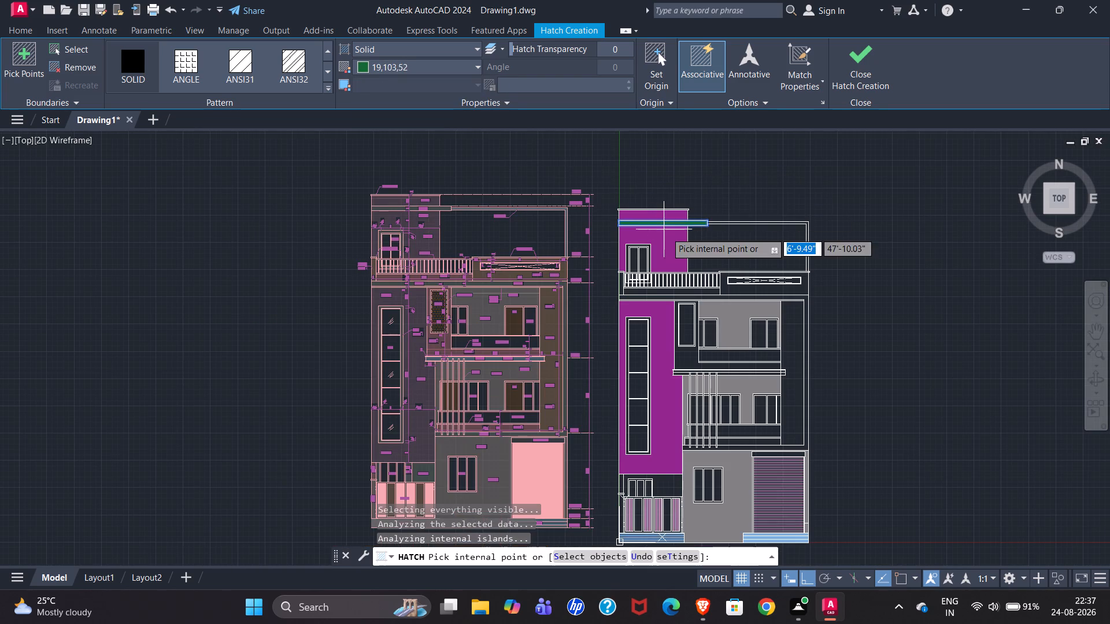
pyautogui.scroll(1, 682, 320)
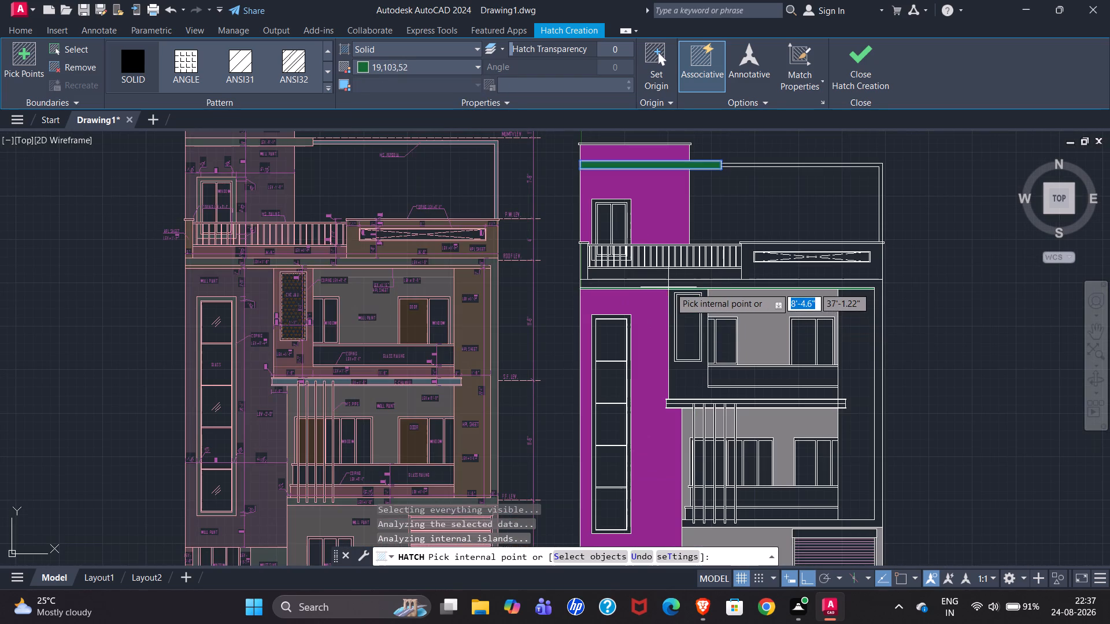
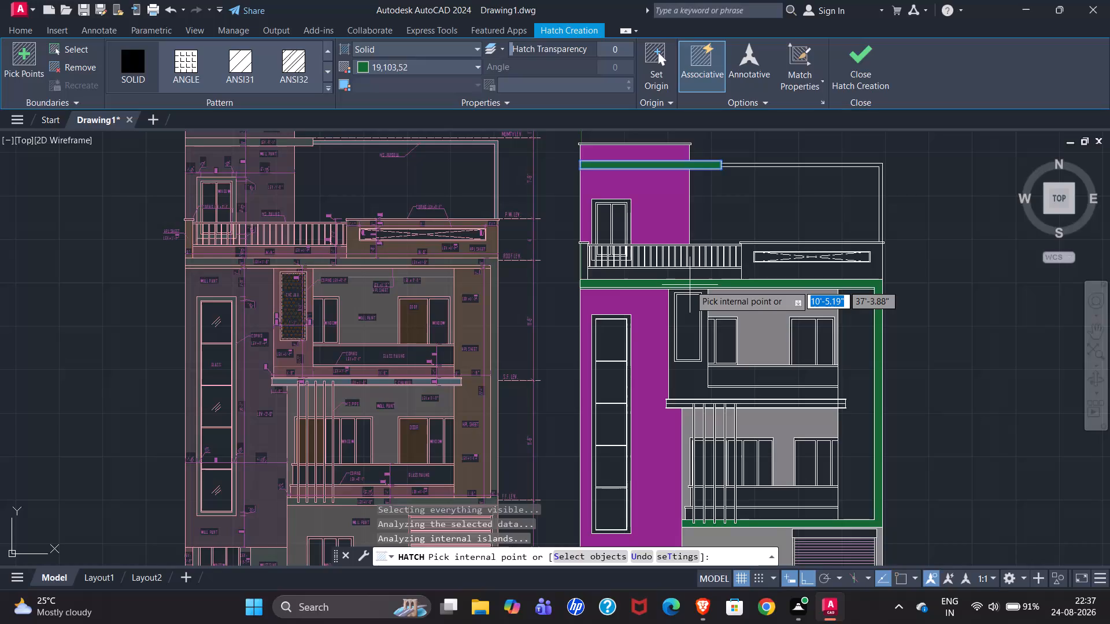
# Add the redrawn frame band along the roof slab, outer side and first-floor slab to the dark green 19,103,52 solid hatch.
pyautogui.click(690, 285)
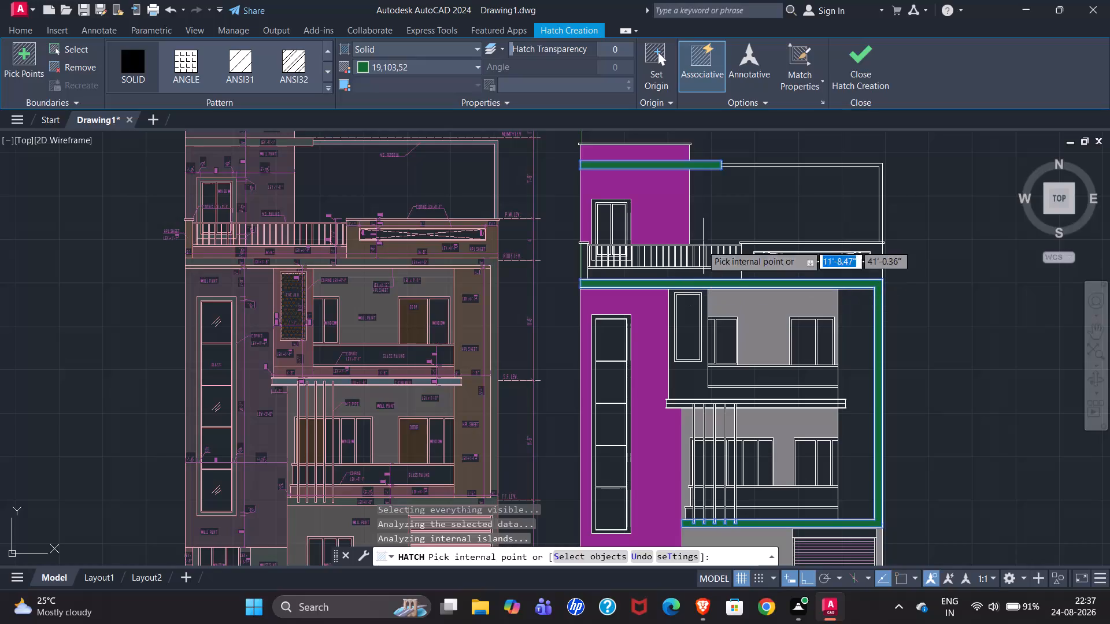
# Add the redrawn lower gate pillar and the wall around the small window above the gate to the dark green 19,103,52 hatch.
pyautogui.scroll(-1, 547, 191)
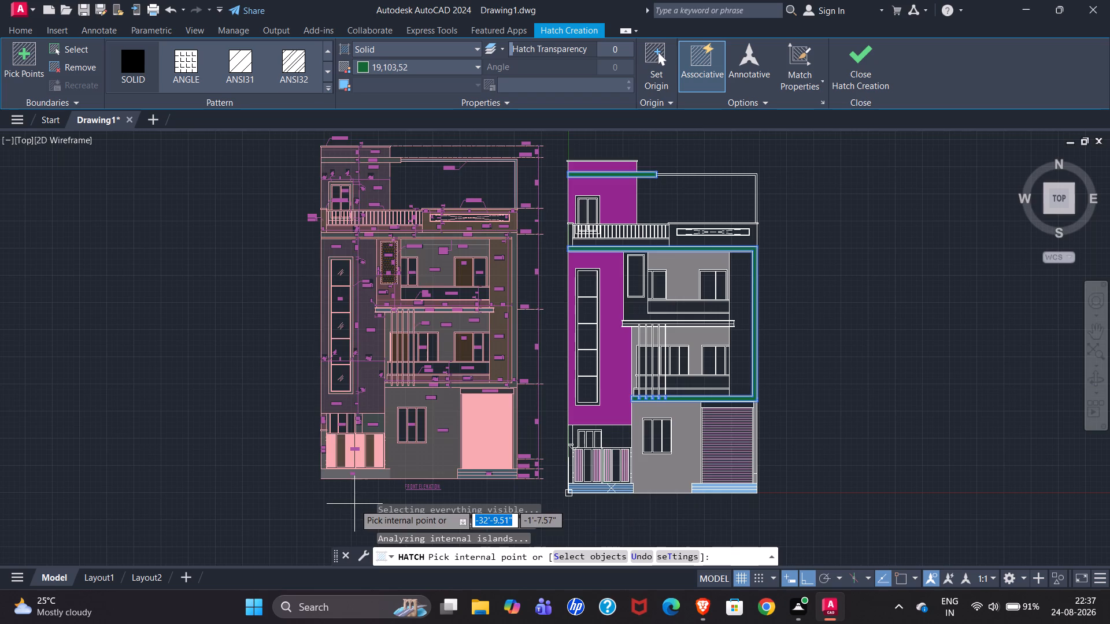
pyautogui.scroll(3, 353, 503)
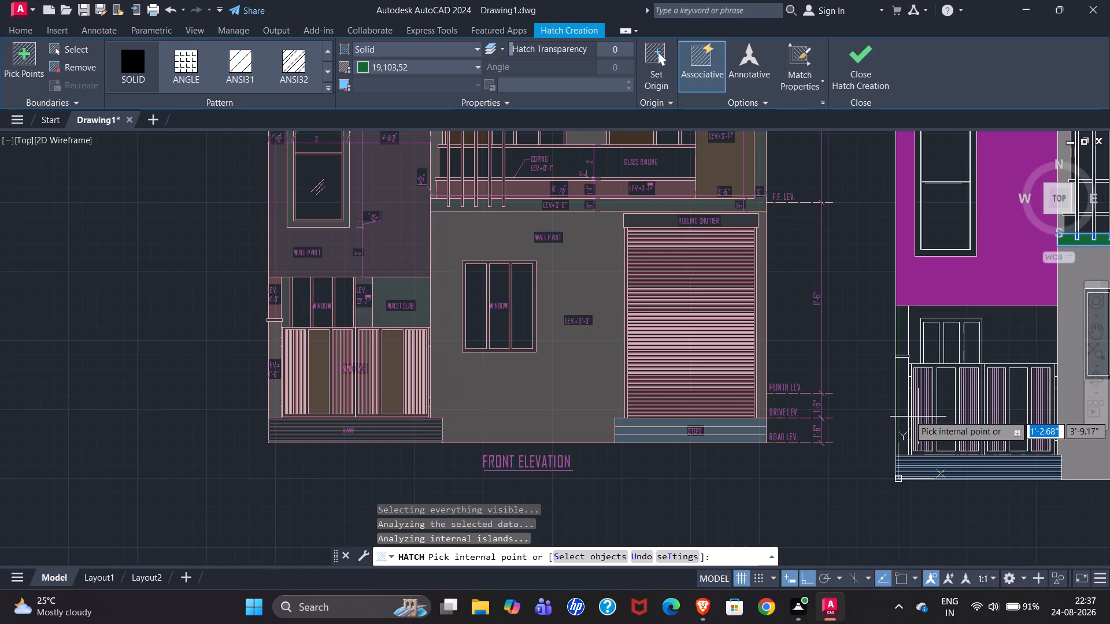
pyautogui.click(904, 392)
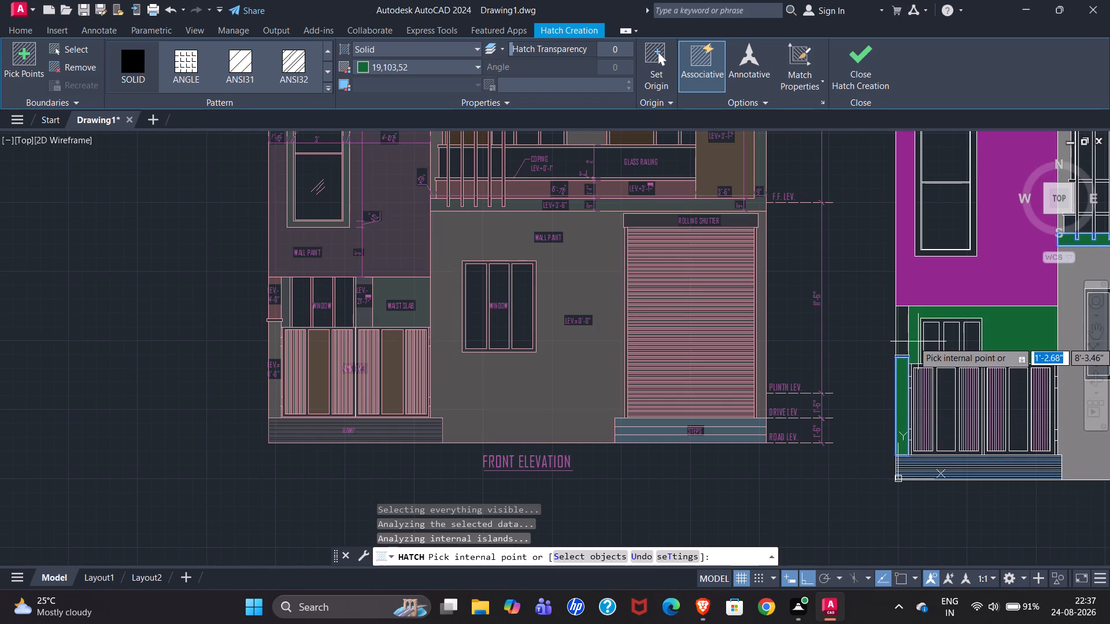
pyautogui.click(918, 341)
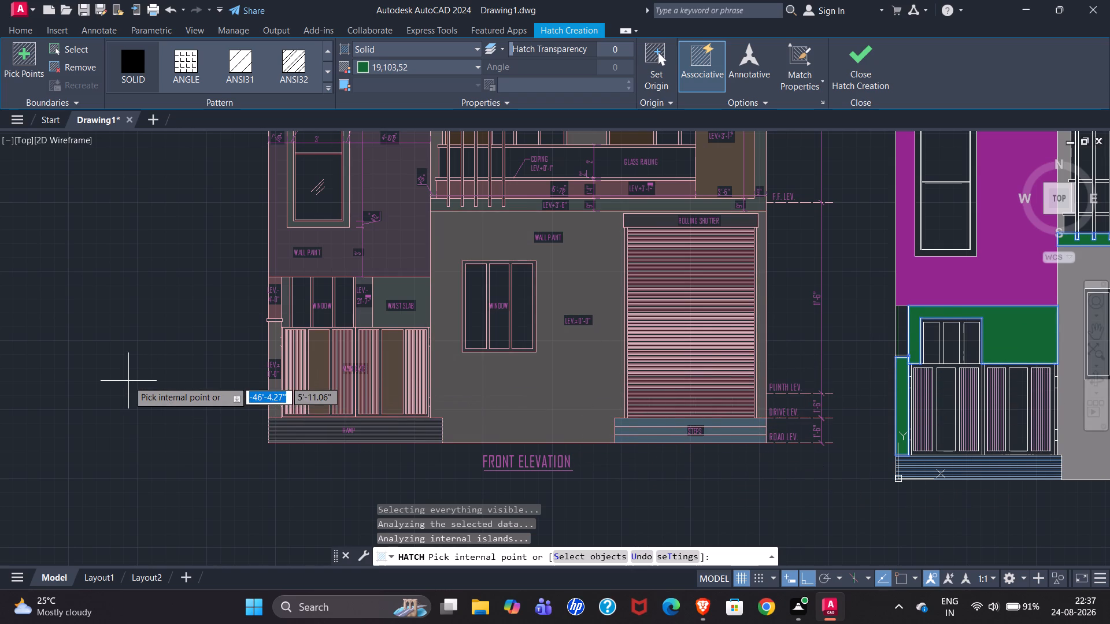
pyautogui.press('Escape')
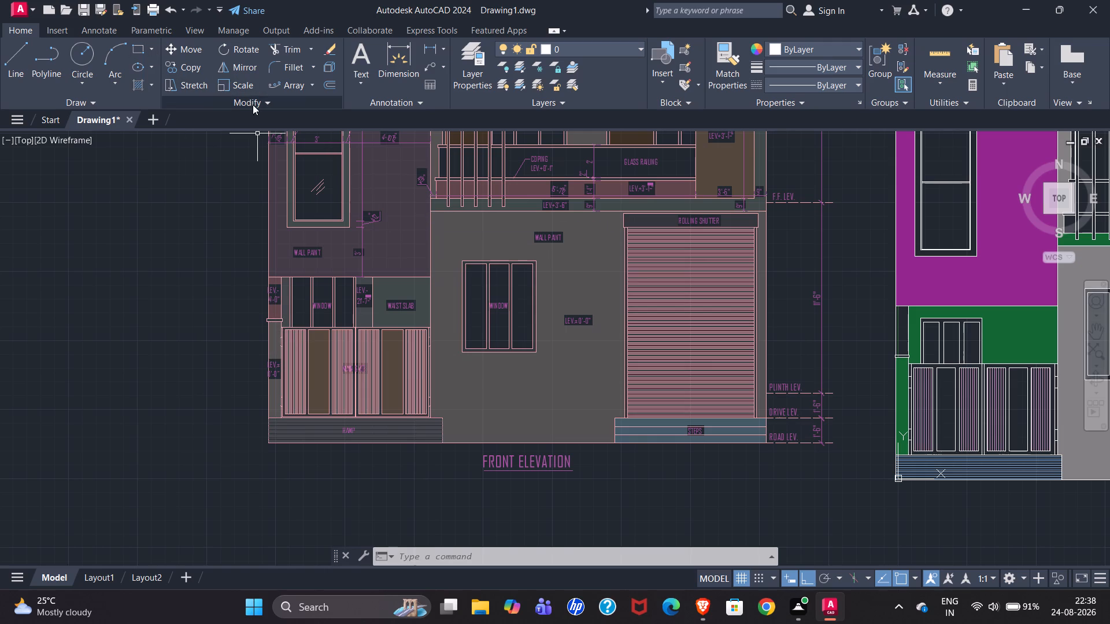
# Fill the redrawn gate pillar piece above its coping with solid hatch in light purple 169,83,160.
pyautogui.click(138, 82)
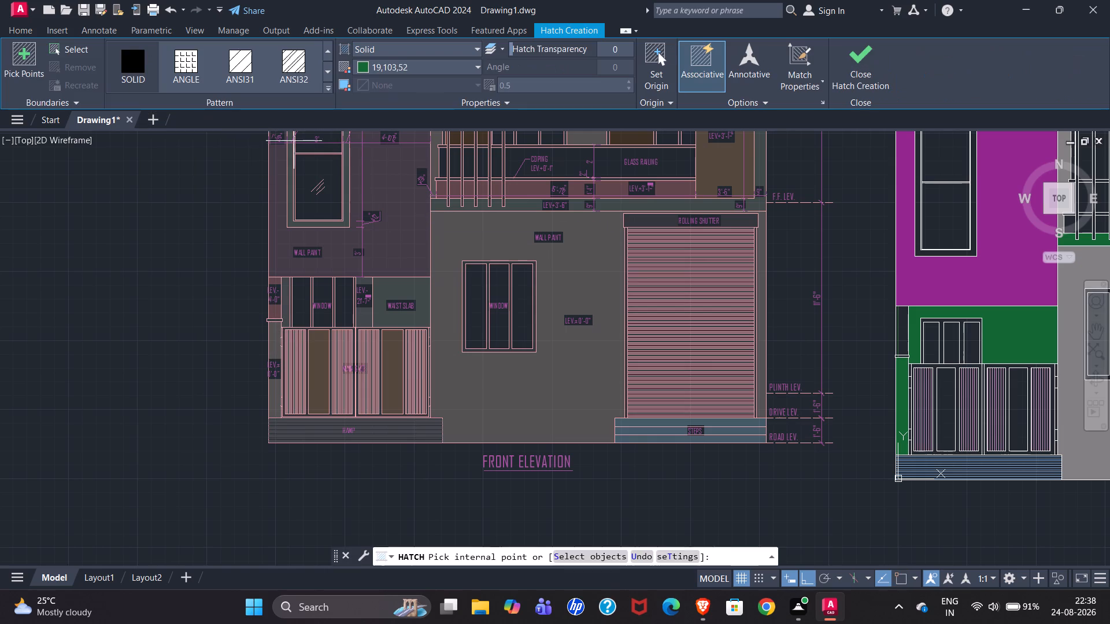
pyautogui.click(423, 59)
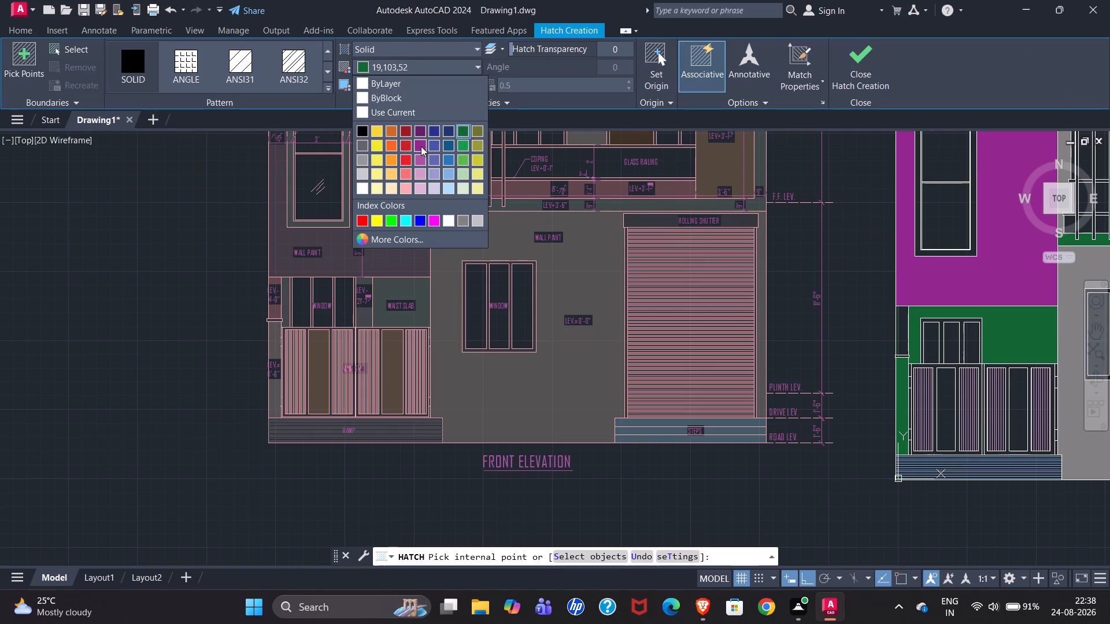
pyautogui.click(418, 161)
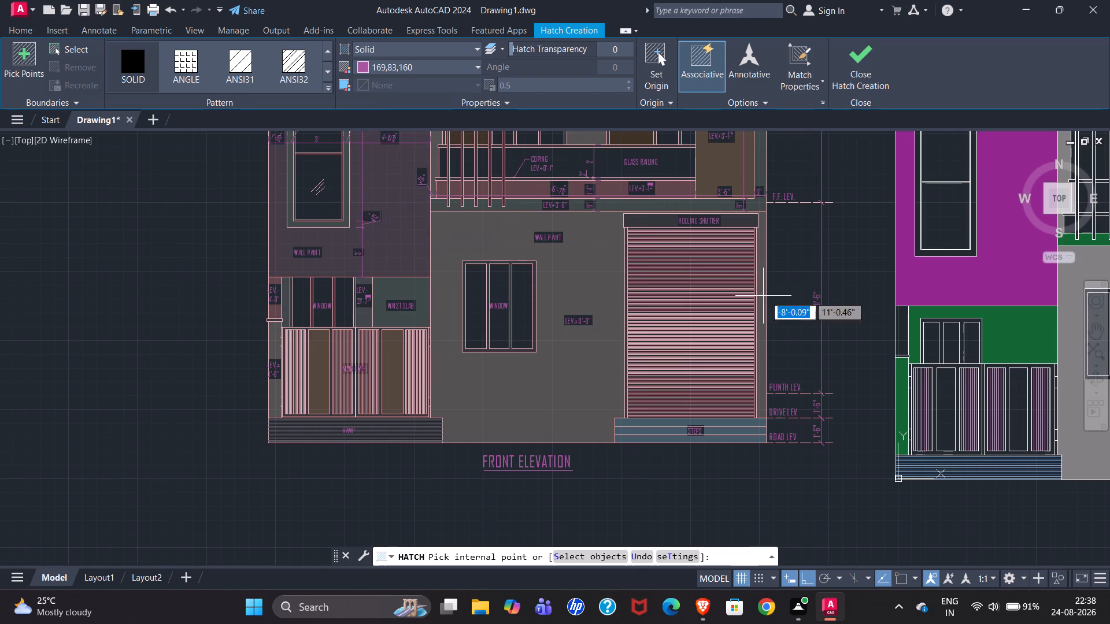
pyautogui.click(902, 332)
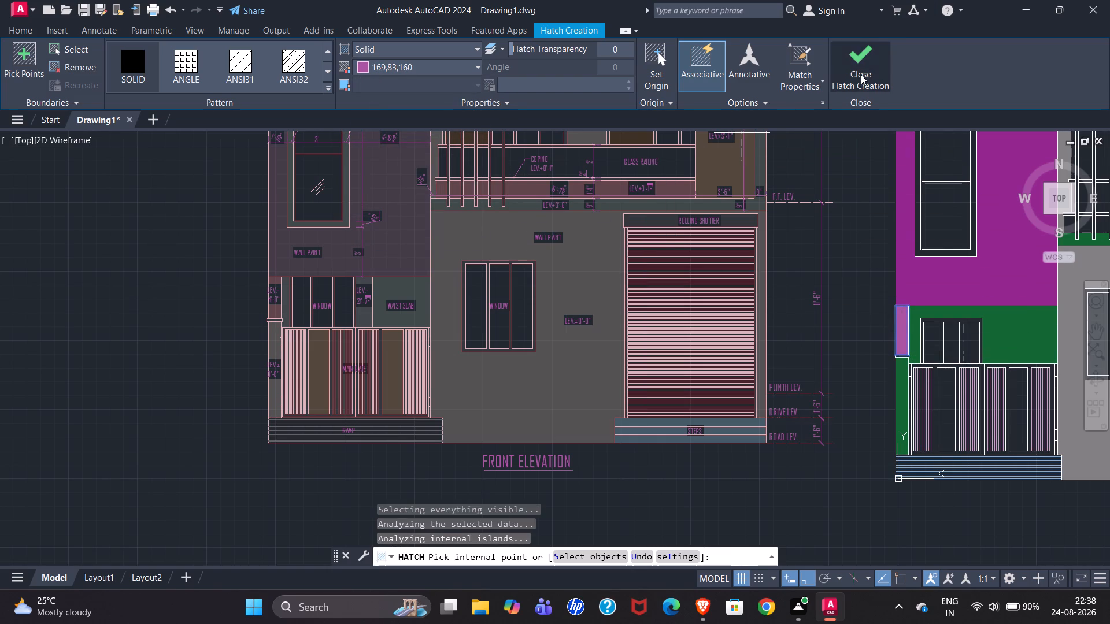
pyautogui.click(861, 75)
# Fill the redrawn first-floor parapet strip below the glass railing, including the pieces between the vertical pipes, with solid hatch in 169,83,160.
pyautogui.scroll(-2, 343, 369)
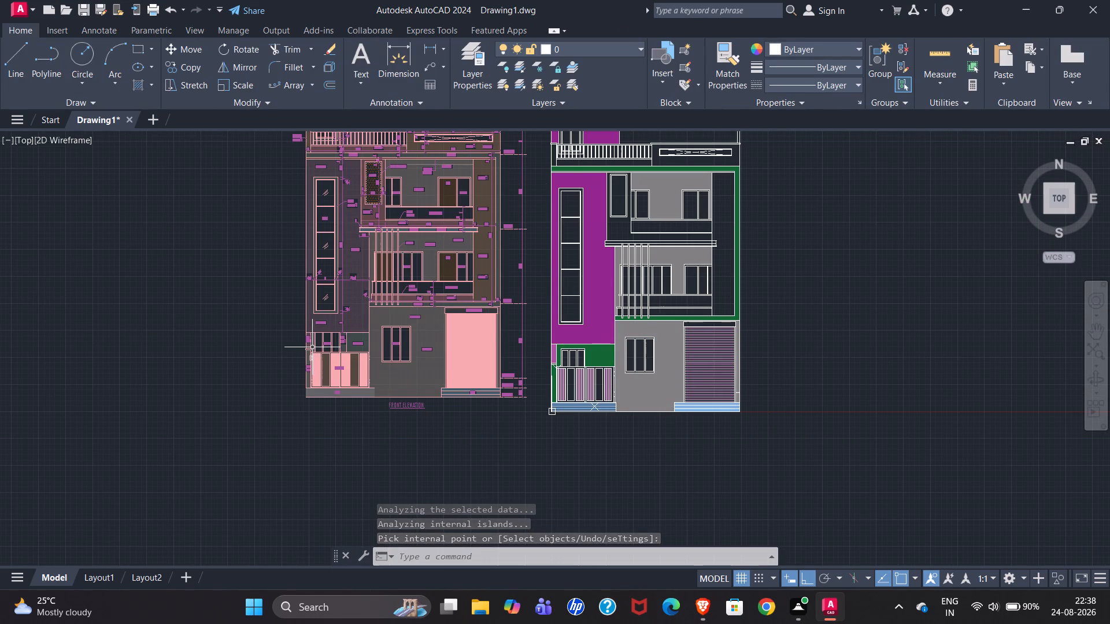
pyautogui.scroll(4, 302, 382)
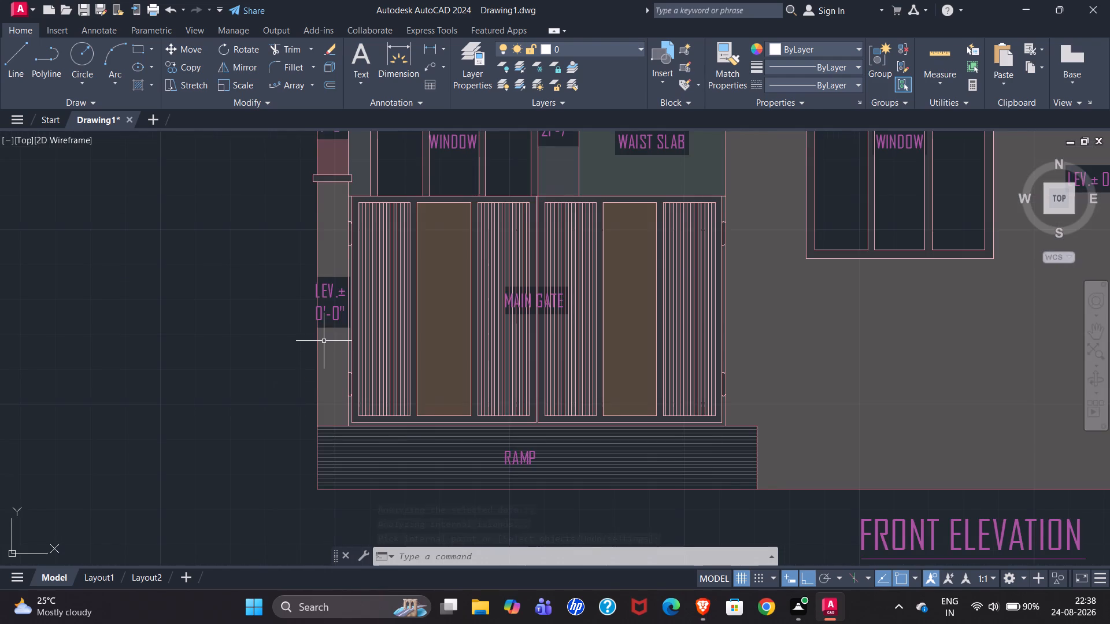
pyautogui.scroll(-3, 321, 342)
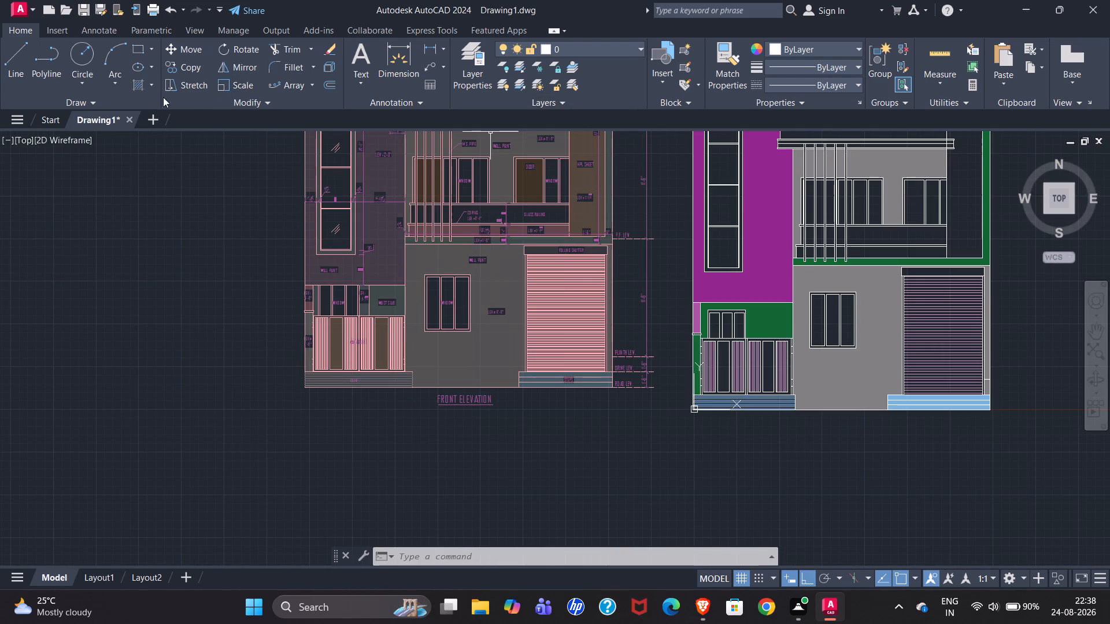
pyautogui.click(142, 86)
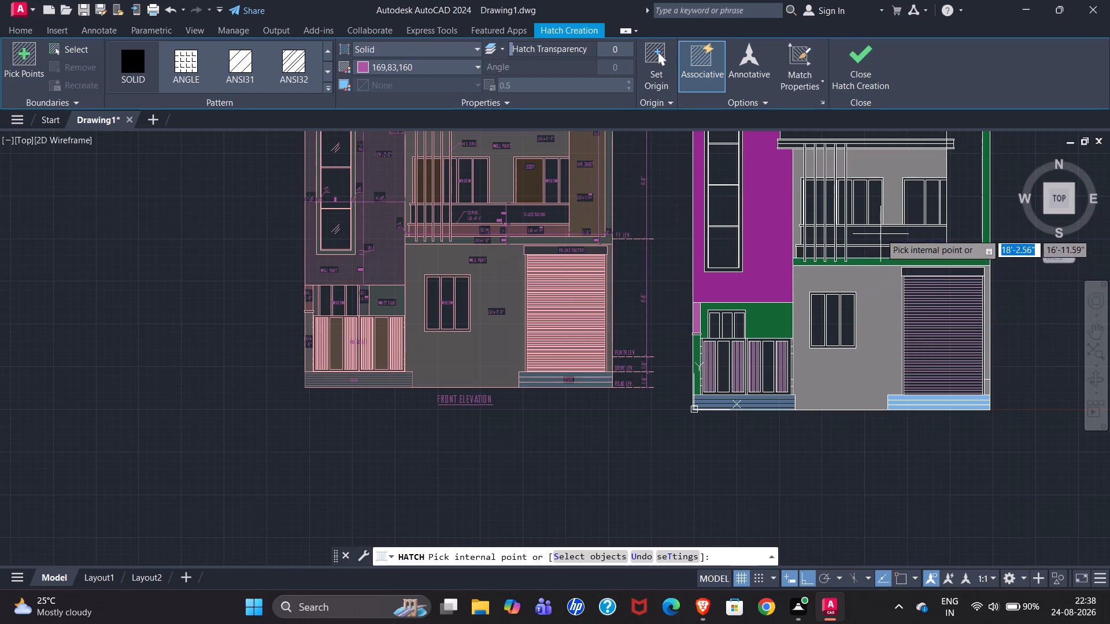
pyautogui.click(883, 254)
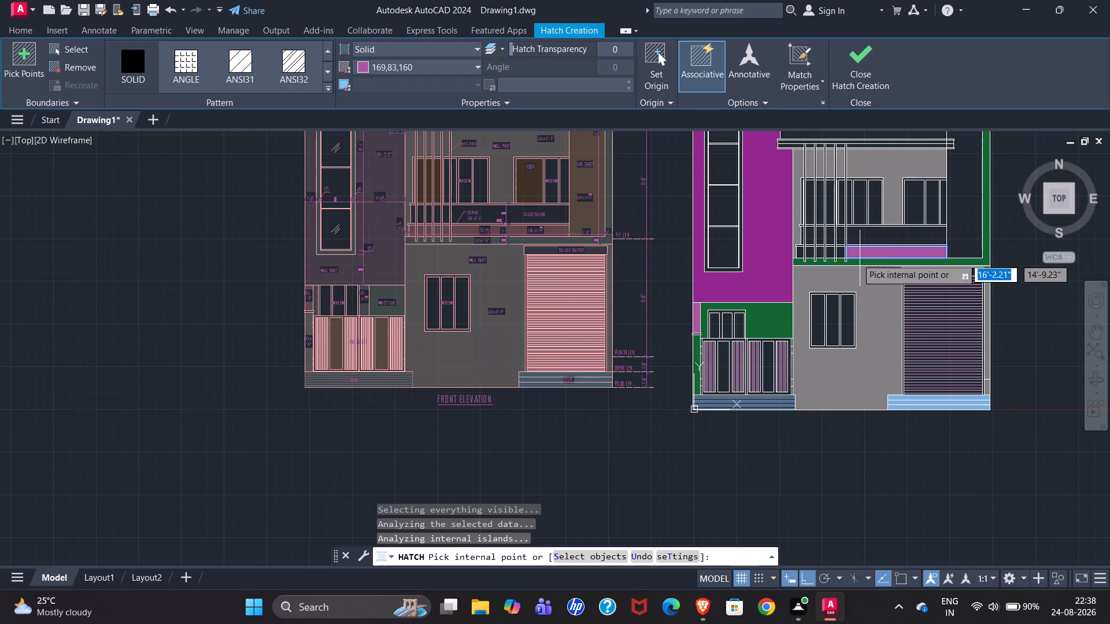
pyautogui.scroll(4, 838, 255)
pyautogui.click(835, 249)
pyautogui.click(759, 237)
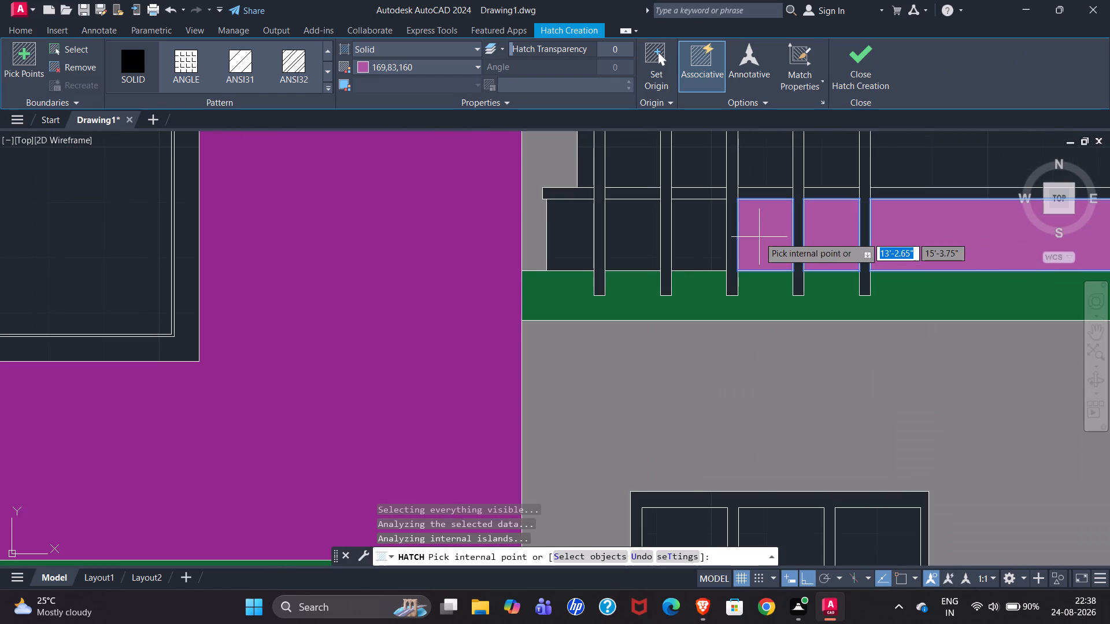
pyautogui.click(692, 250)
pyautogui.click(619, 243)
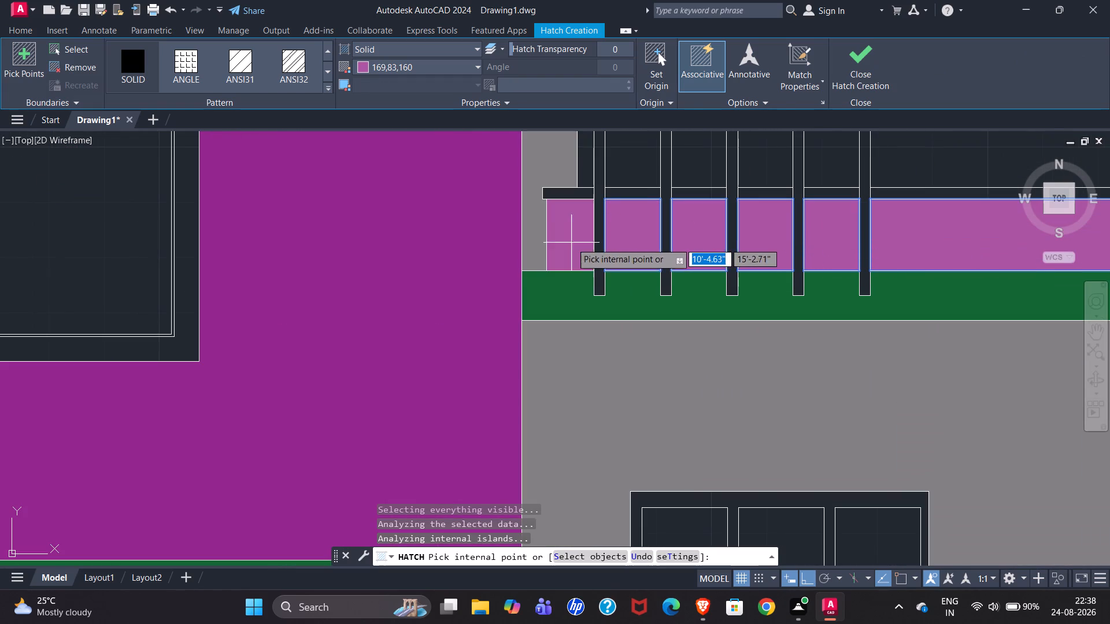
pyautogui.click(571, 243)
# Add the redrawn second-floor CNC jali surround with its parapet band, and the parapet strip under the terrace railing, to the 169,83,160 solid hatch.
pyautogui.scroll(-2, 543, 308)
pyautogui.scroll(-1, 641, 315)
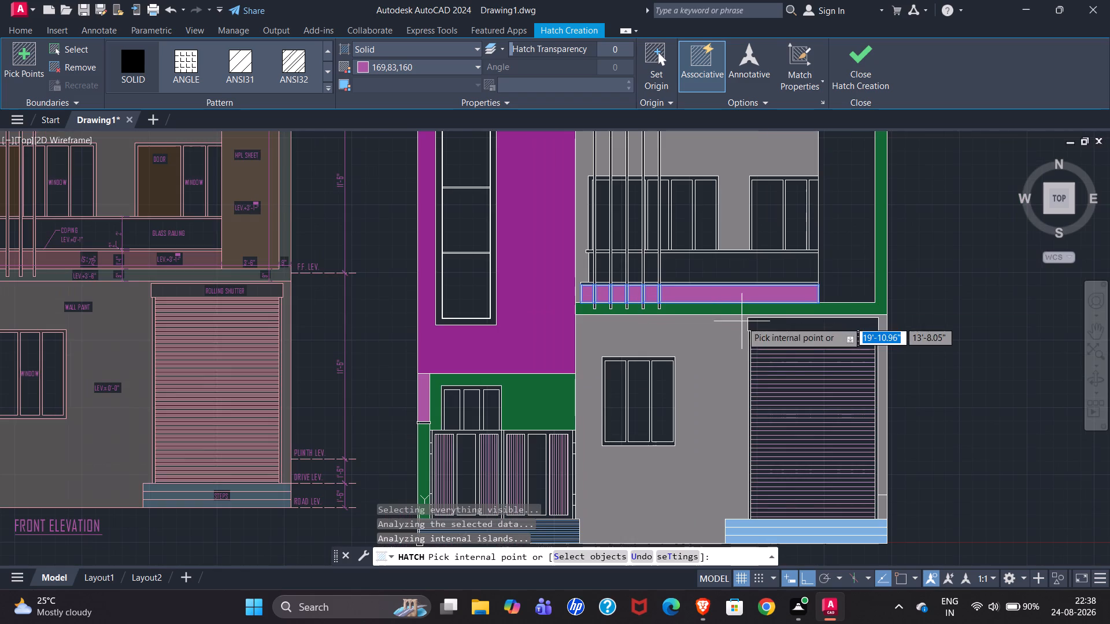
pyautogui.scroll(-1, 741, 323)
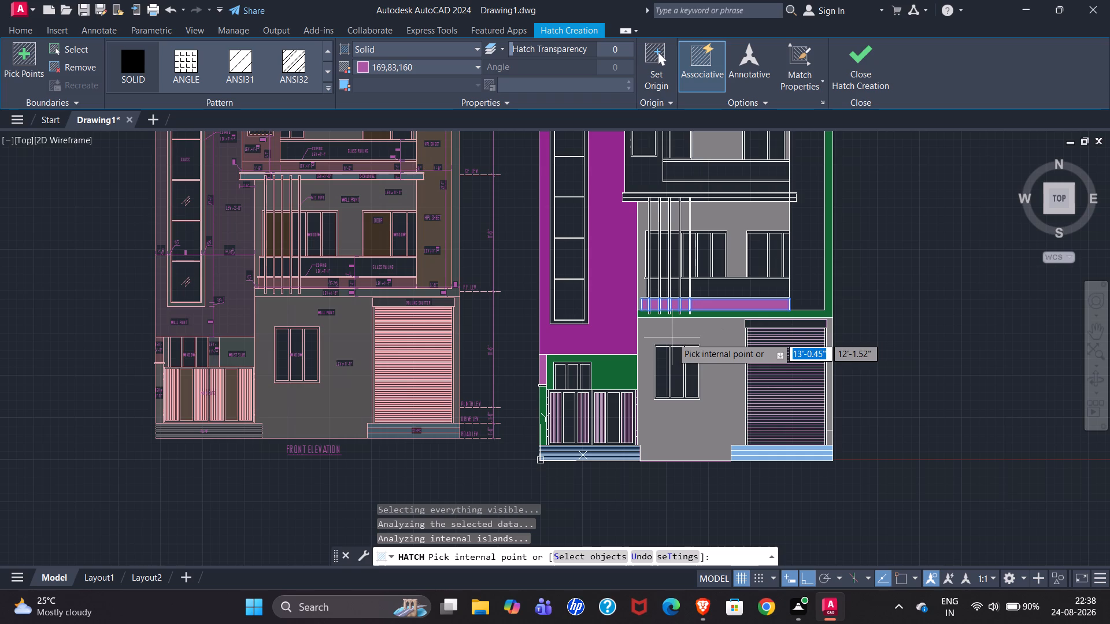
pyautogui.scroll(-1, 449, 504)
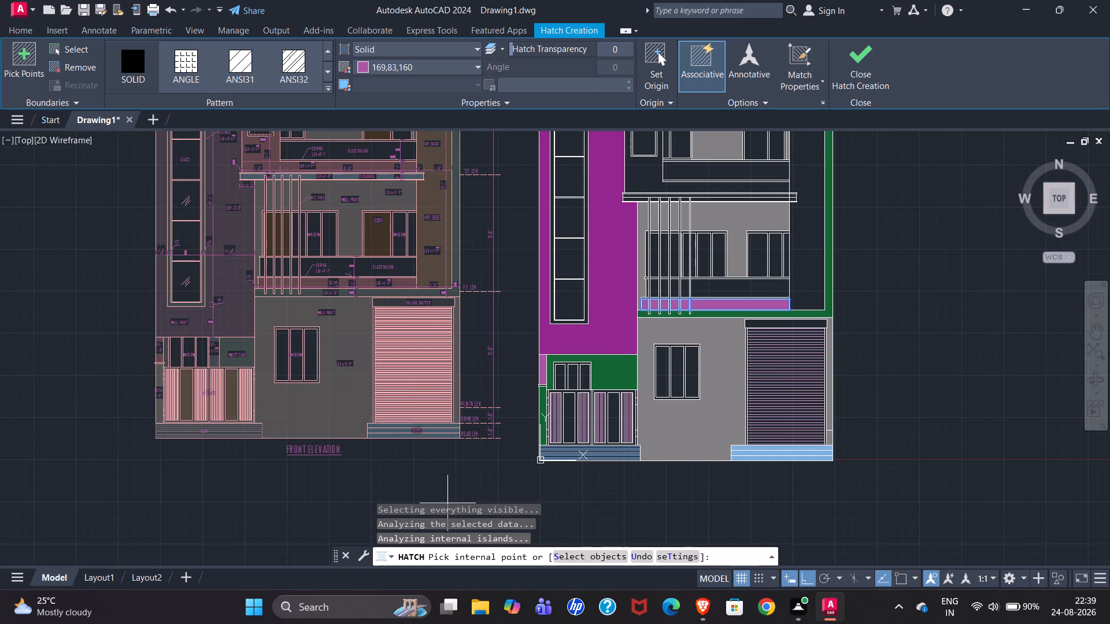
pyautogui.scroll(-1, 441, 404)
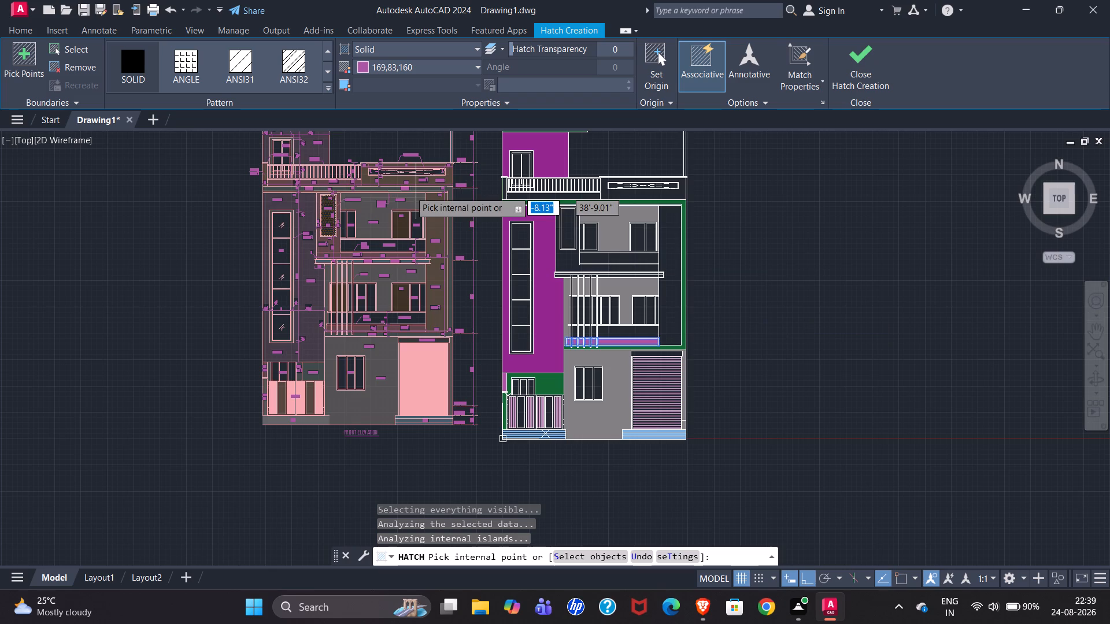
pyautogui.scroll(2, 305, 183)
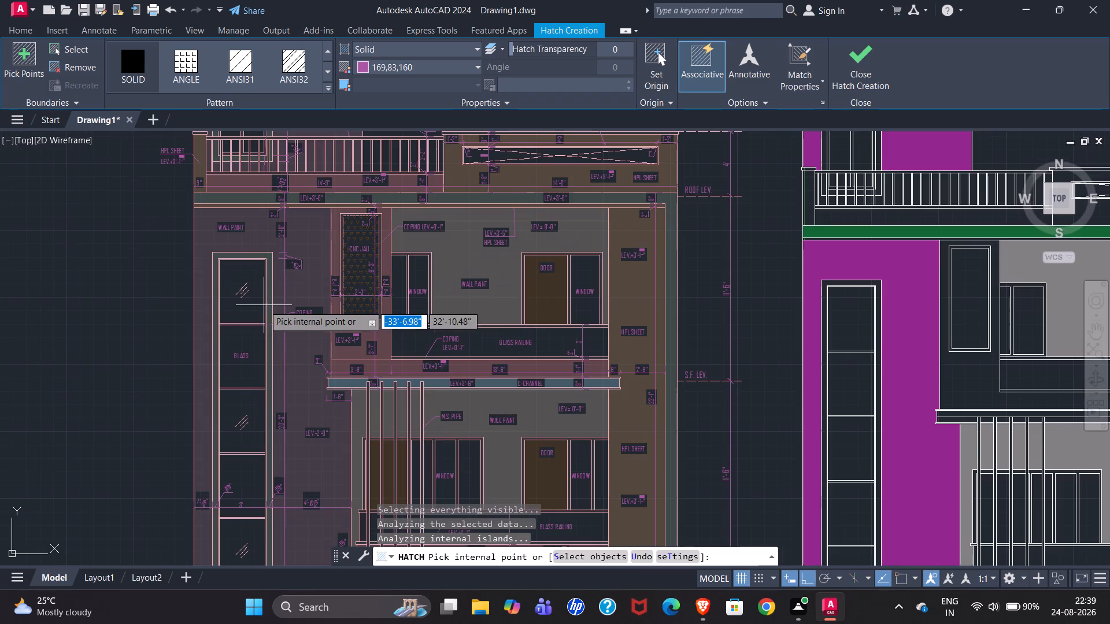
pyautogui.scroll(-1, 306, 262)
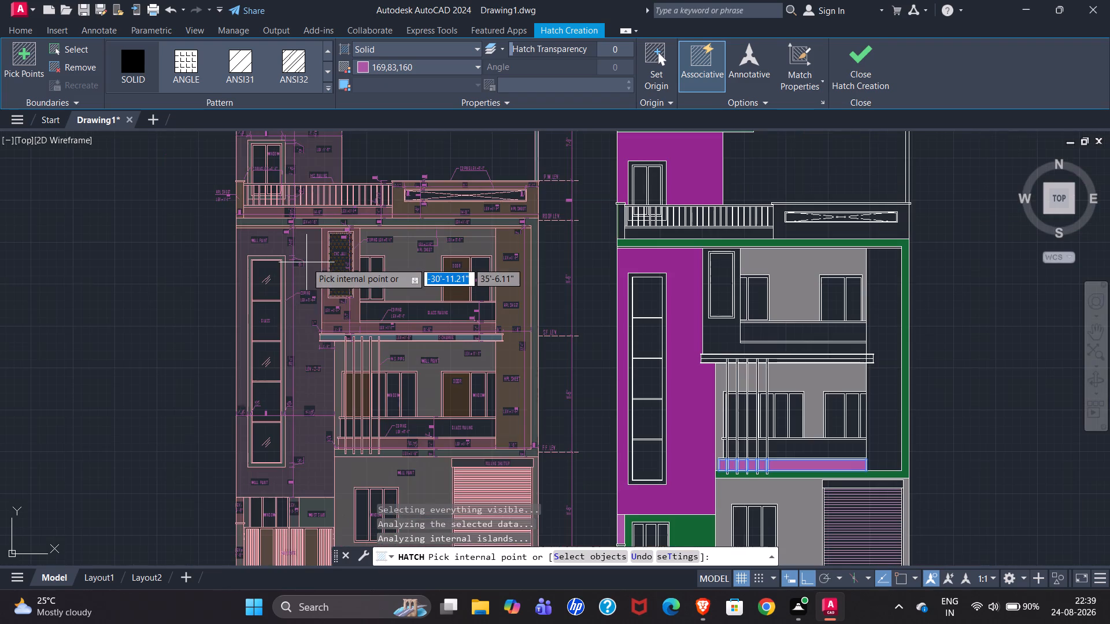
pyautogui.click(761, 348)
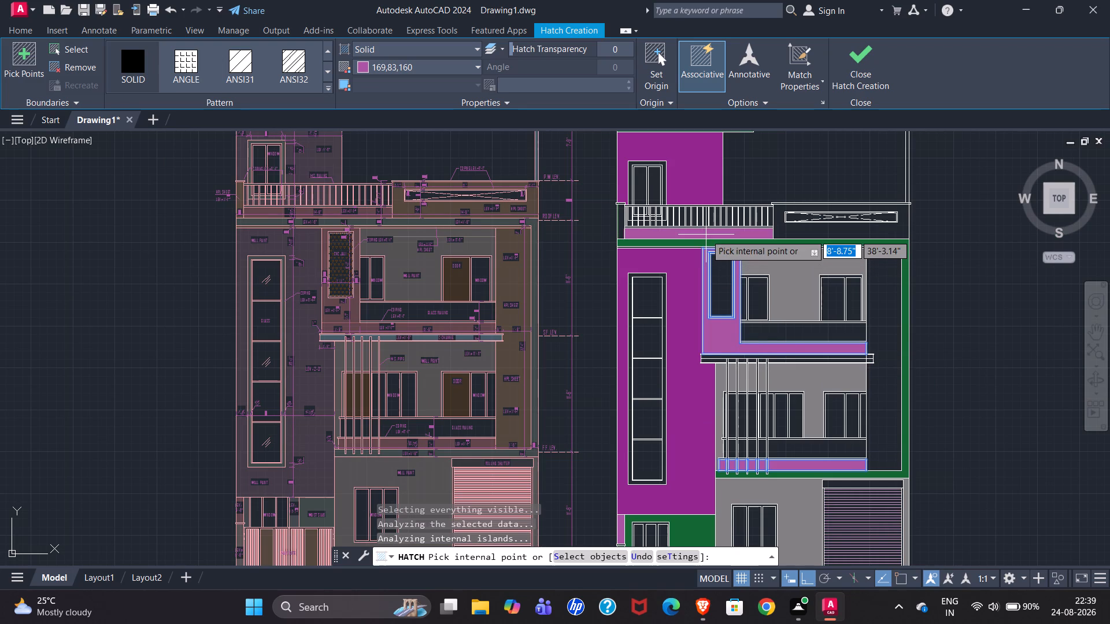
pyautogui.click(711, 230)
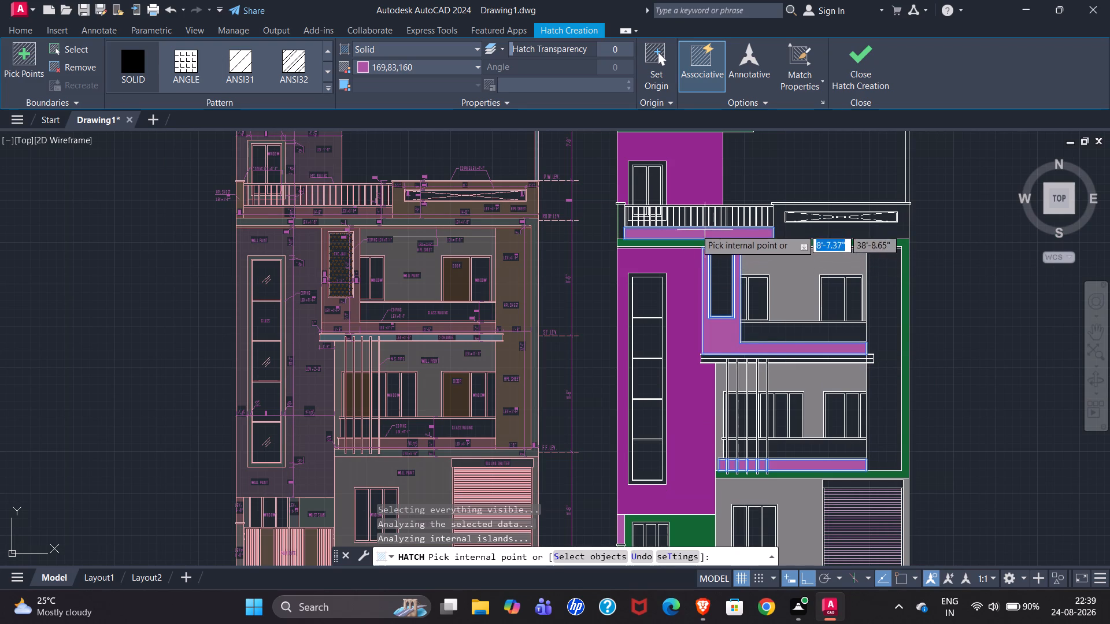
# Add the redrawn terrace railing's horizontal top rail to the 169,83,160 solid hatch.
pyautogui.scroll(2, 335, 213)
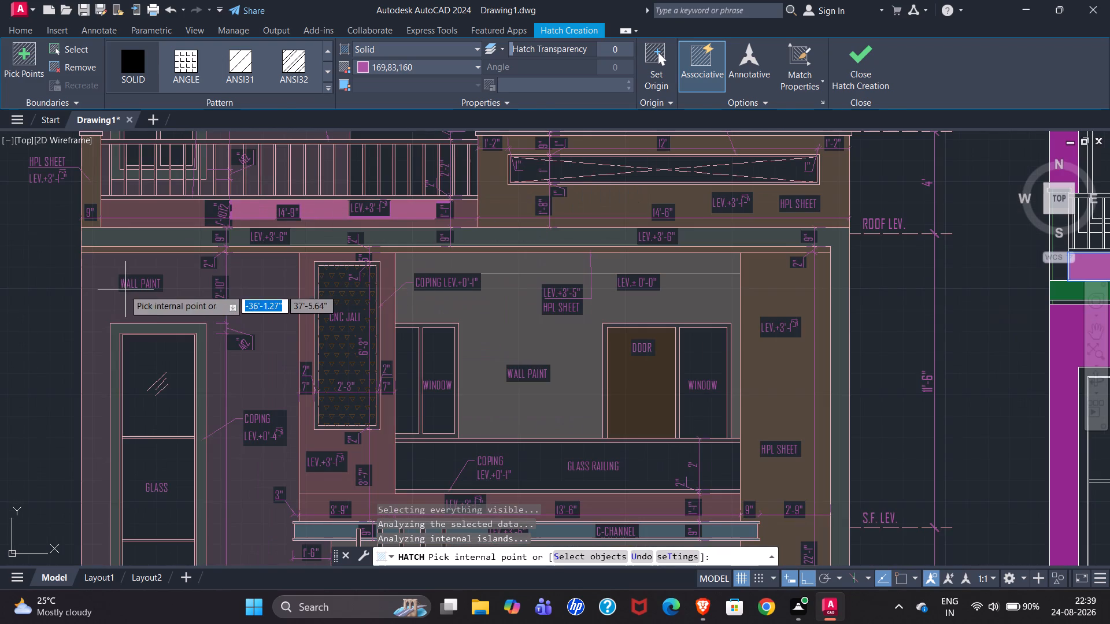
pyautogui.scroll(-1, 70, 300)
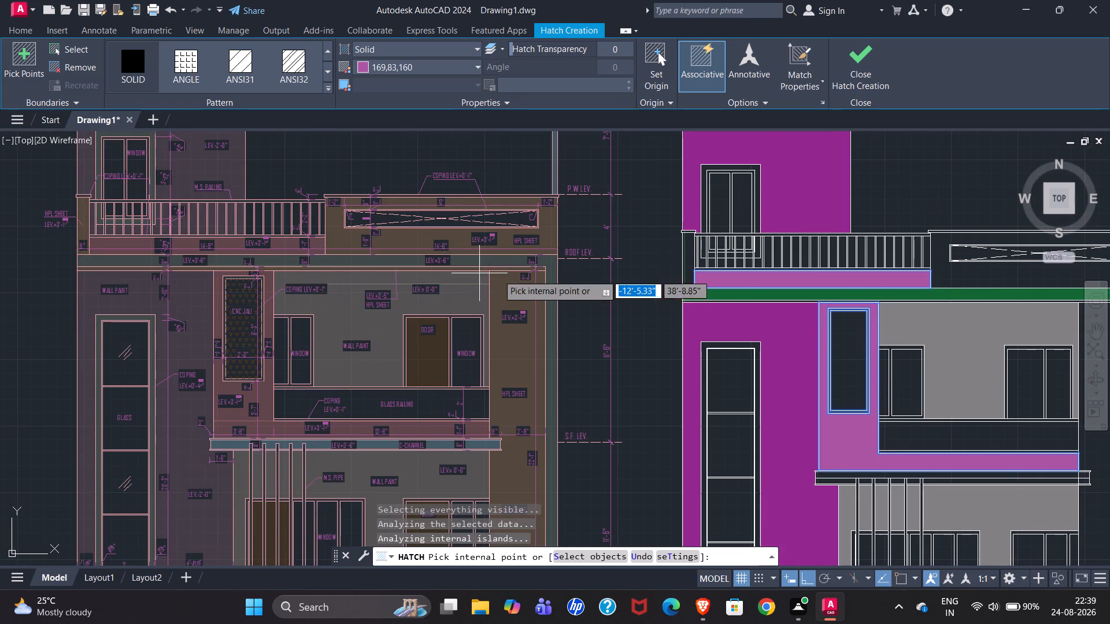
pyautogui.scroll(2, 906, 254)
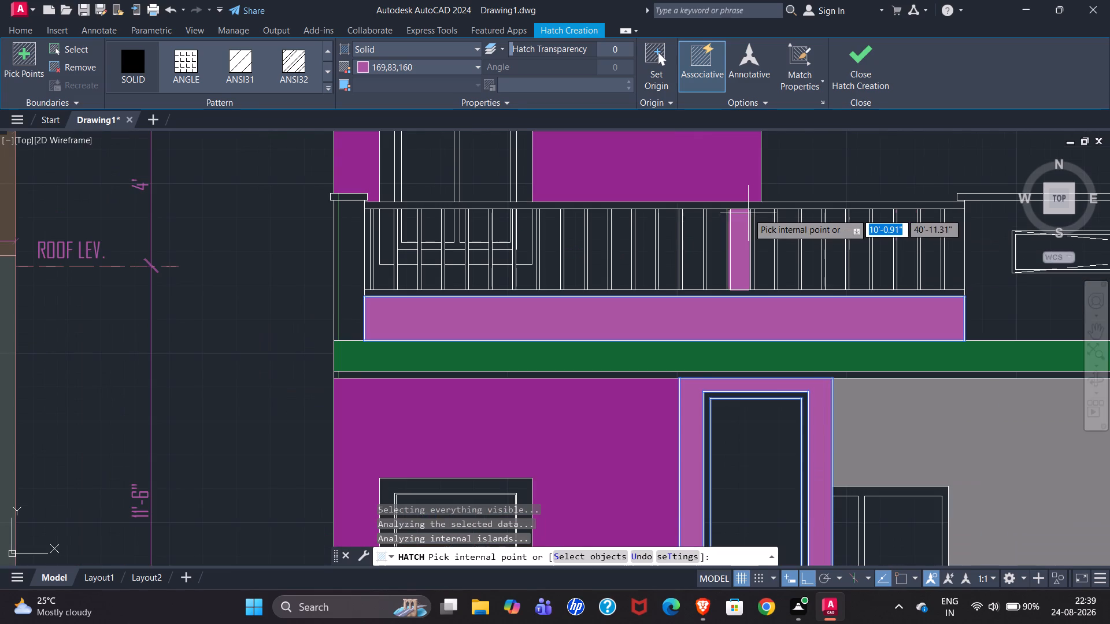
pyautogui.click(749, 207)
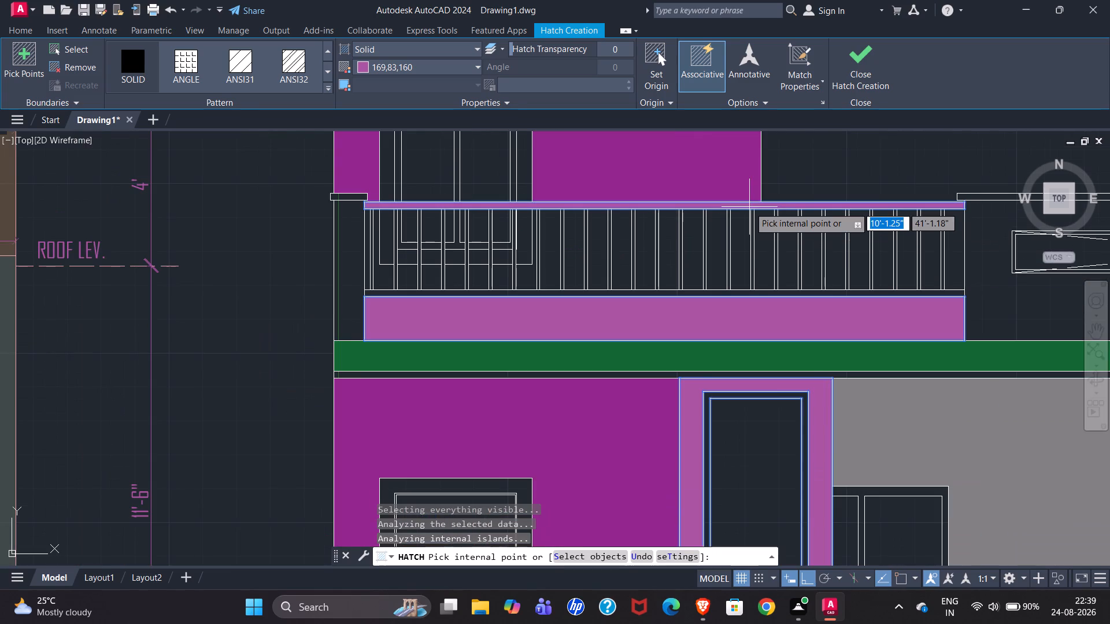
# Add the terrace railing's first eight vertical balusters, counted from its left end in front of the window, to the 169,83,160 solid hatch.
pyautogui.scroll(1, 753, 216)
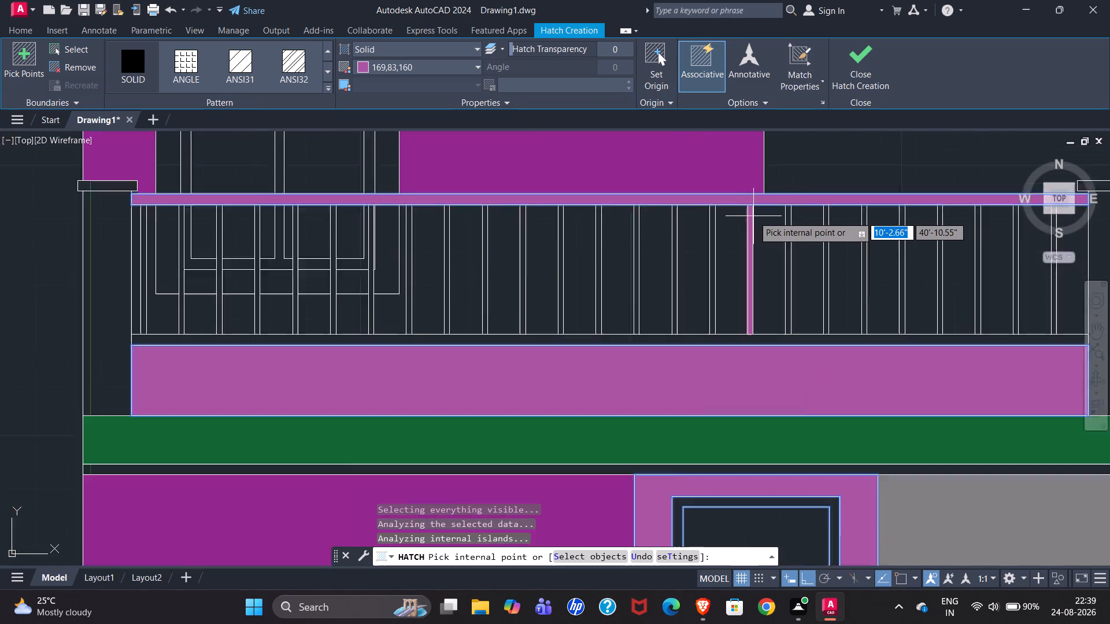
pyautogui.scroll(2, 753, 216)
pyautogui.scroll(-4, 760, 212)
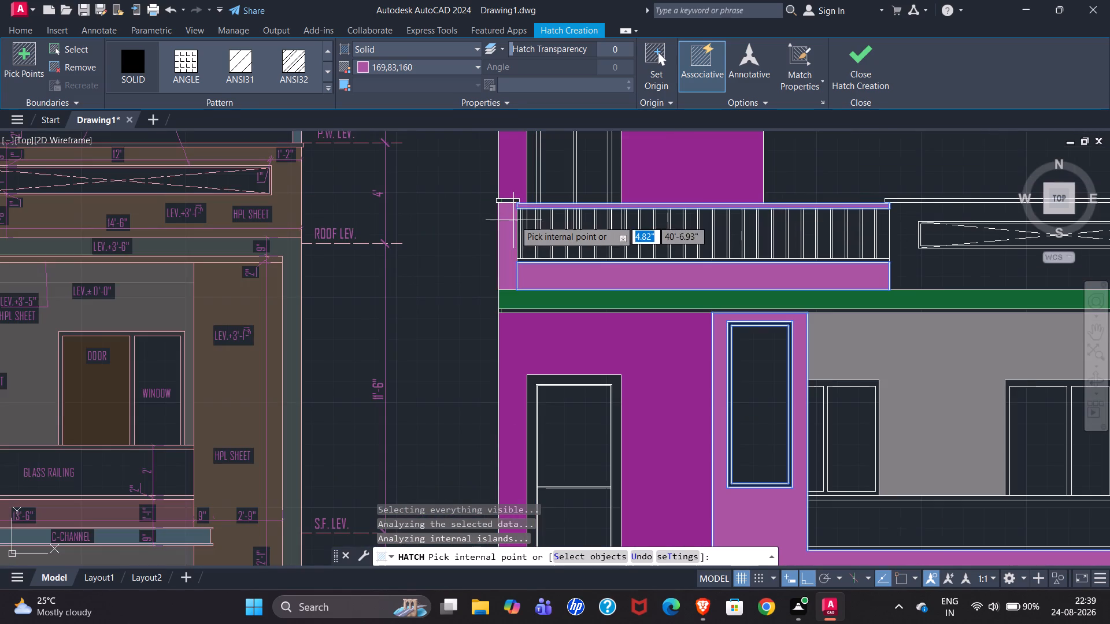
pyautogui.scroll(4, 520, 217)
pyautogui.scroll(-2, 504, 226)
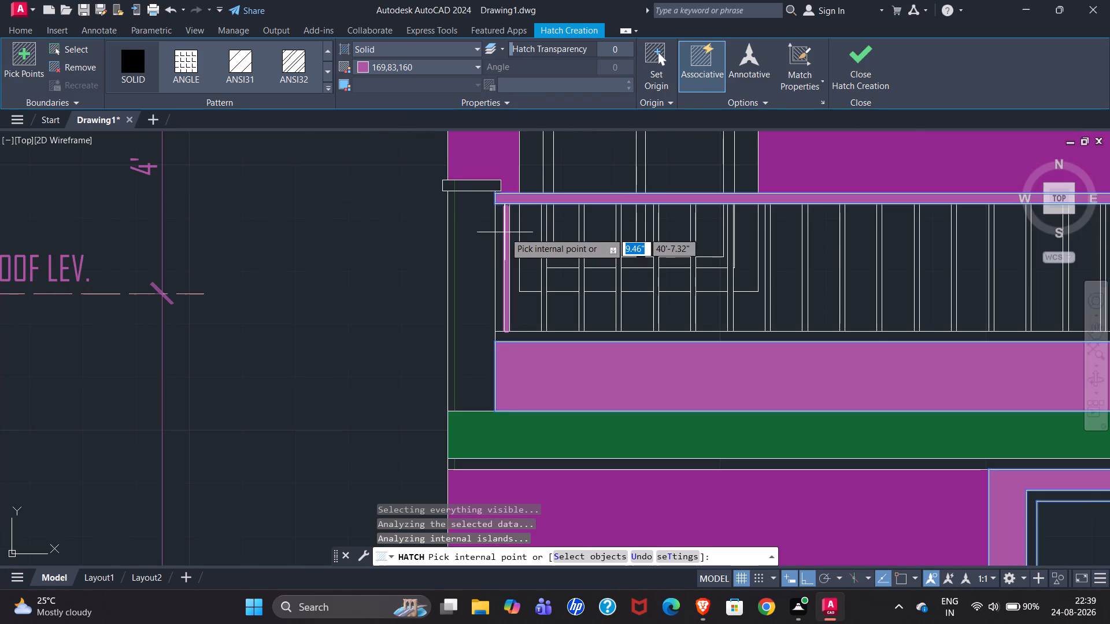
pyautogui.scroll(-2, 504, 302)
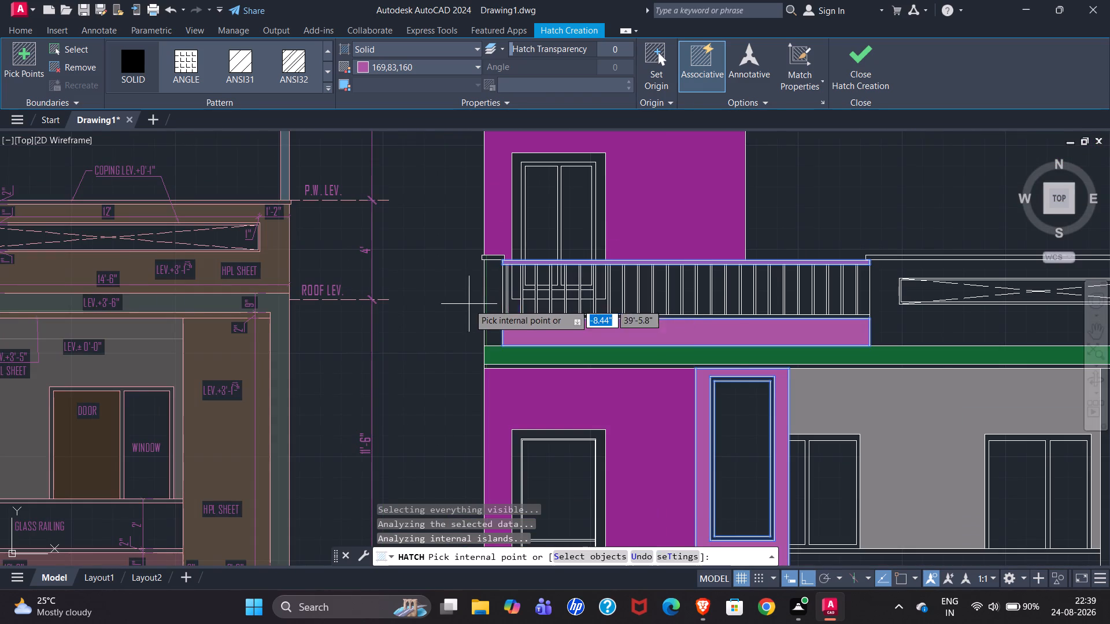
pyautogui.scroll(-1, 471, 311)
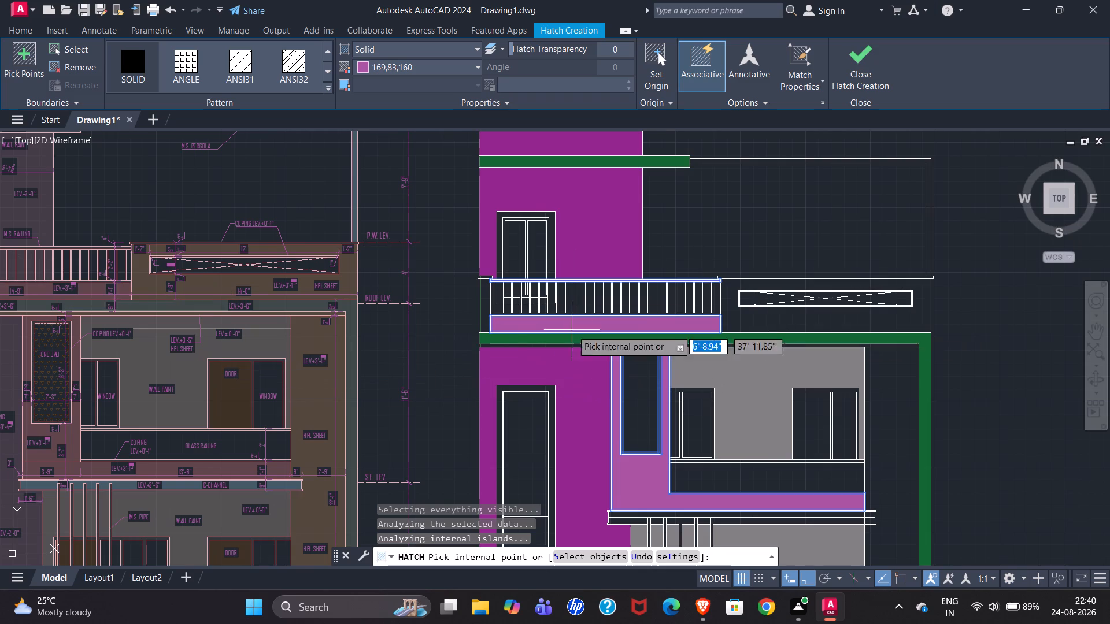
pyautogui.scroll(3, 524, 287)
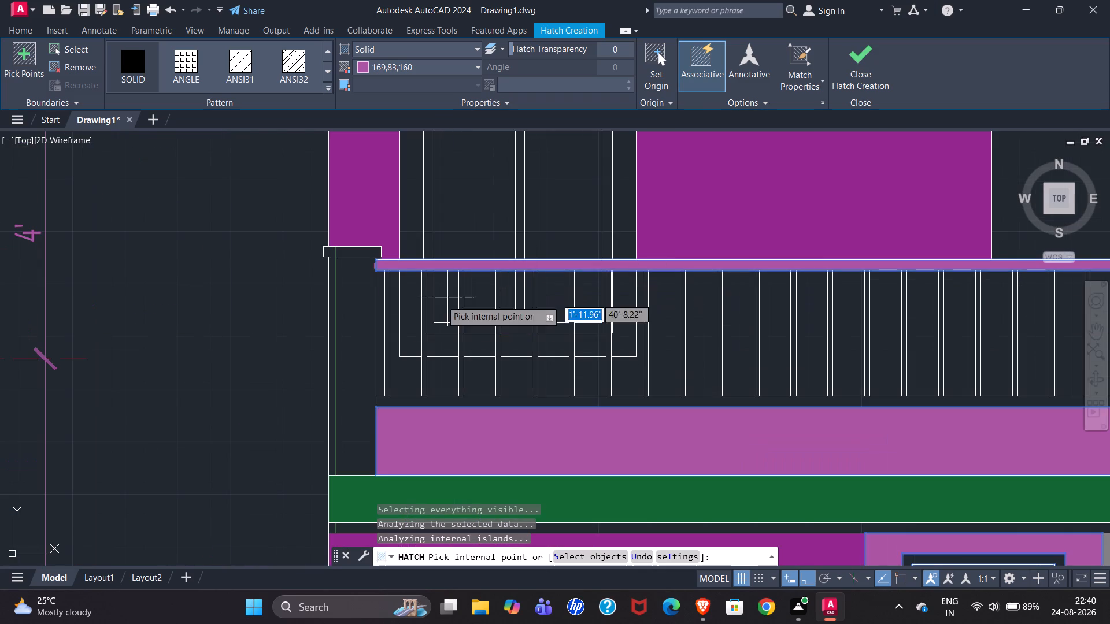
pyautogui.scroll(2, 386, 303)
pyautogui.click(386, 299)
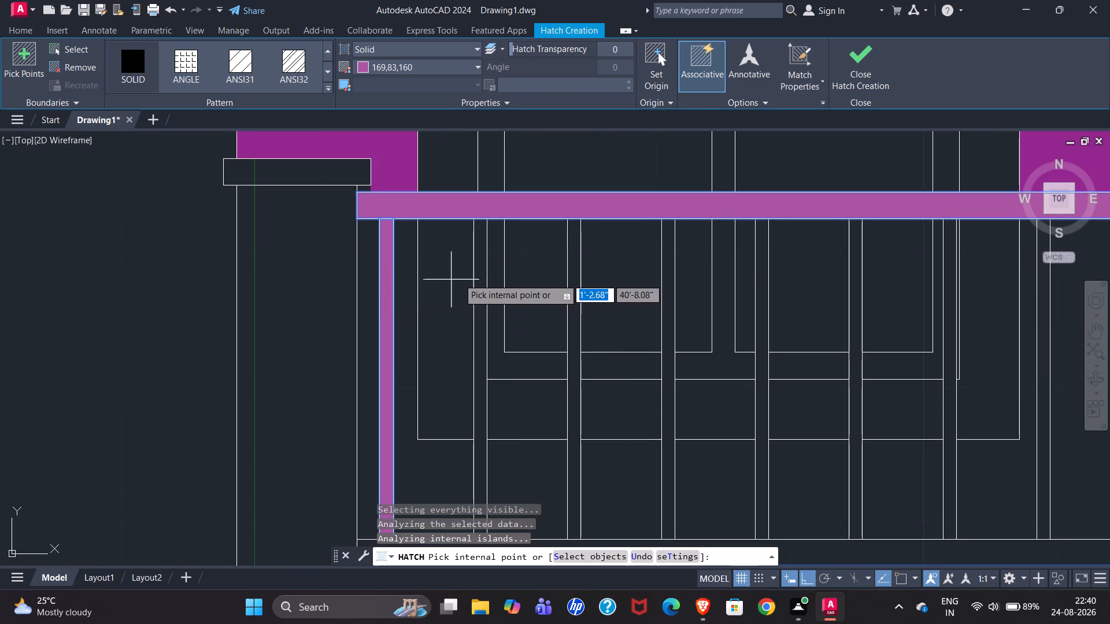
pyautogui.click(479, 272)
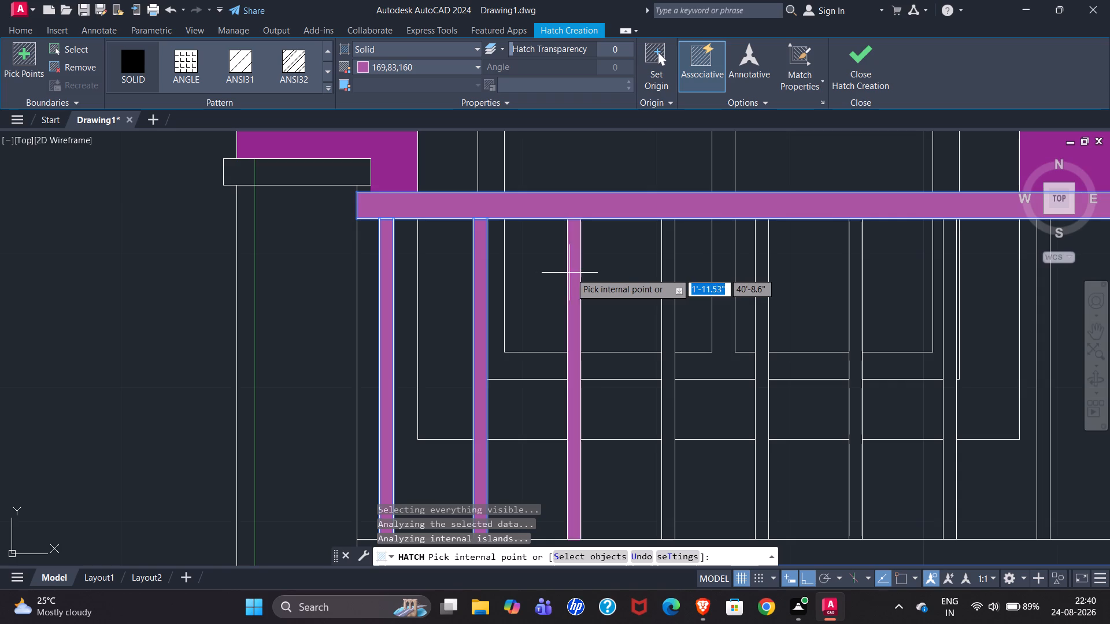
pyautogui.click(572, 272)
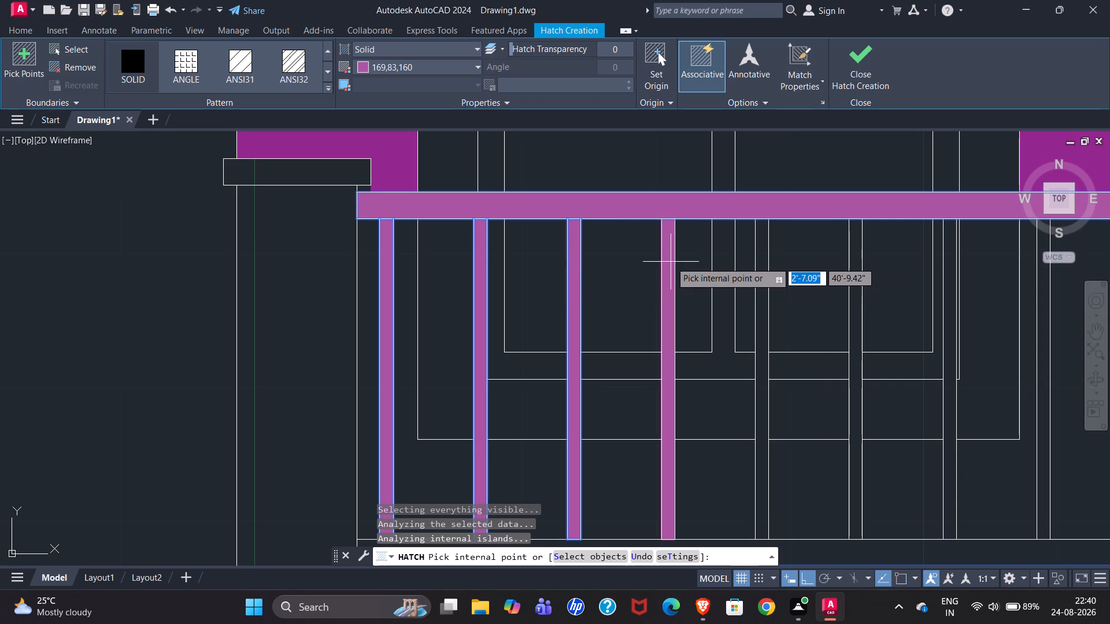
pyautogui.click(671, 262)
pyautogui.click(758, 260)
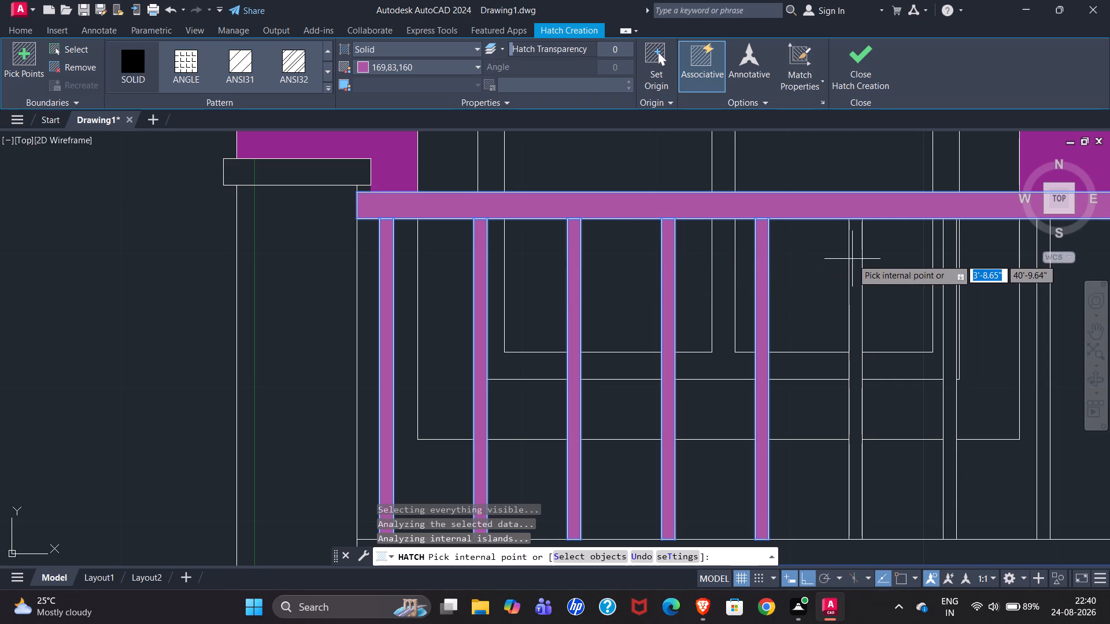
pyautogui.click(852, 259)
pyautogui.scroll(-1, 440, 258)
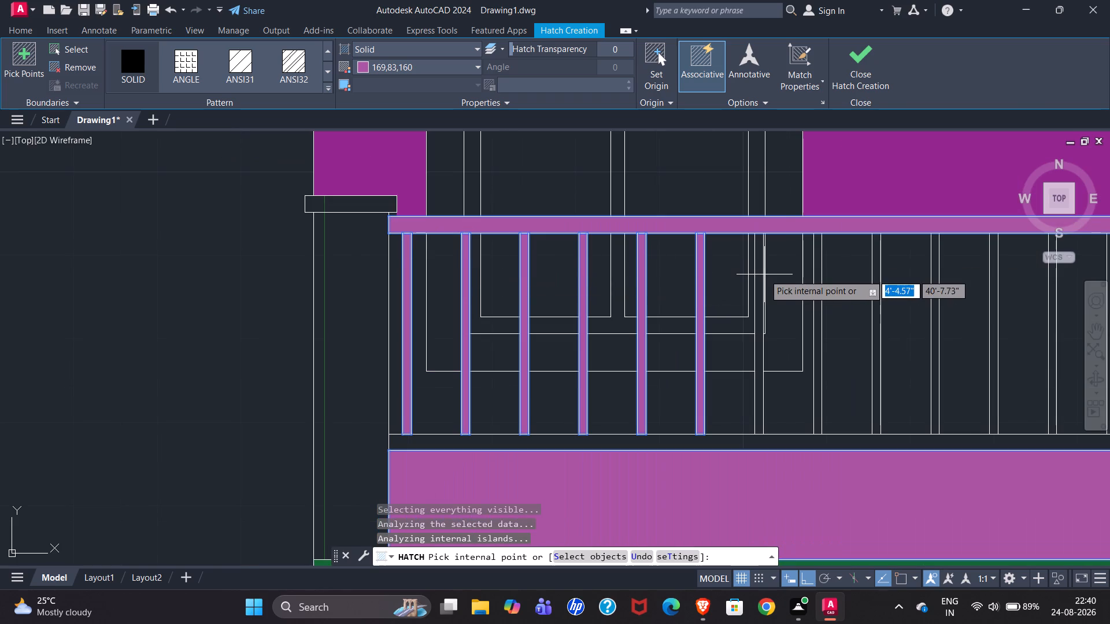
pyautogui.click(760, 268)
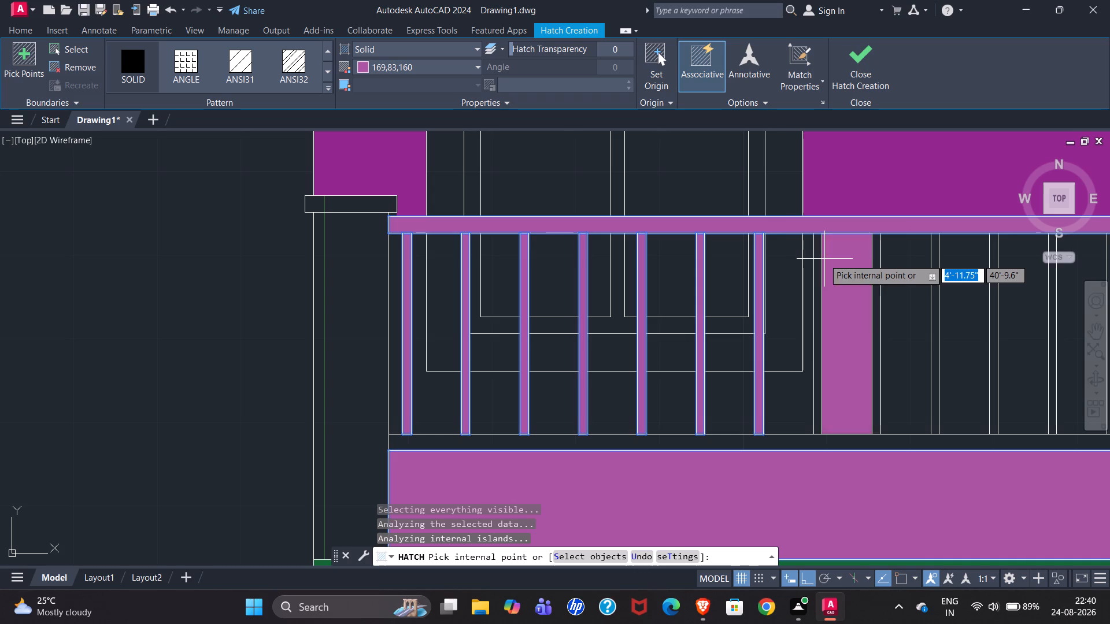
pyautogui.click(818, 259)
# Add the next nine vertical balusters along the middle of the terrace railing to the 169,83,160 solid hatch.
pyautogui.scroll(1, 769, 270)
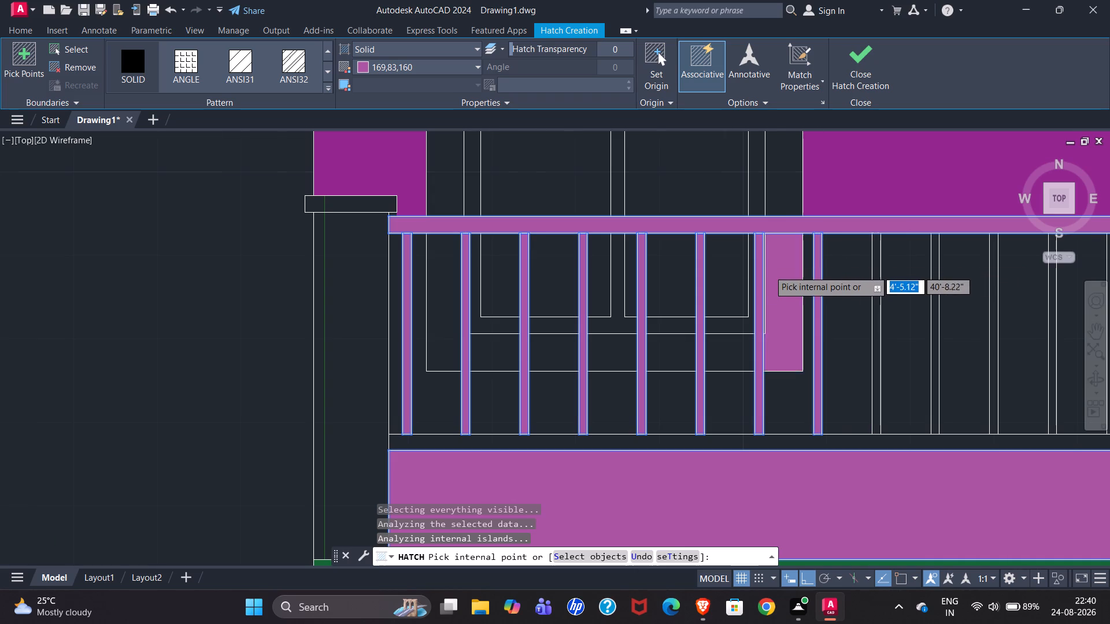
pyautogui.scroll(1, 769, 270)
pyautogui.scroll(-1, 563, 285)
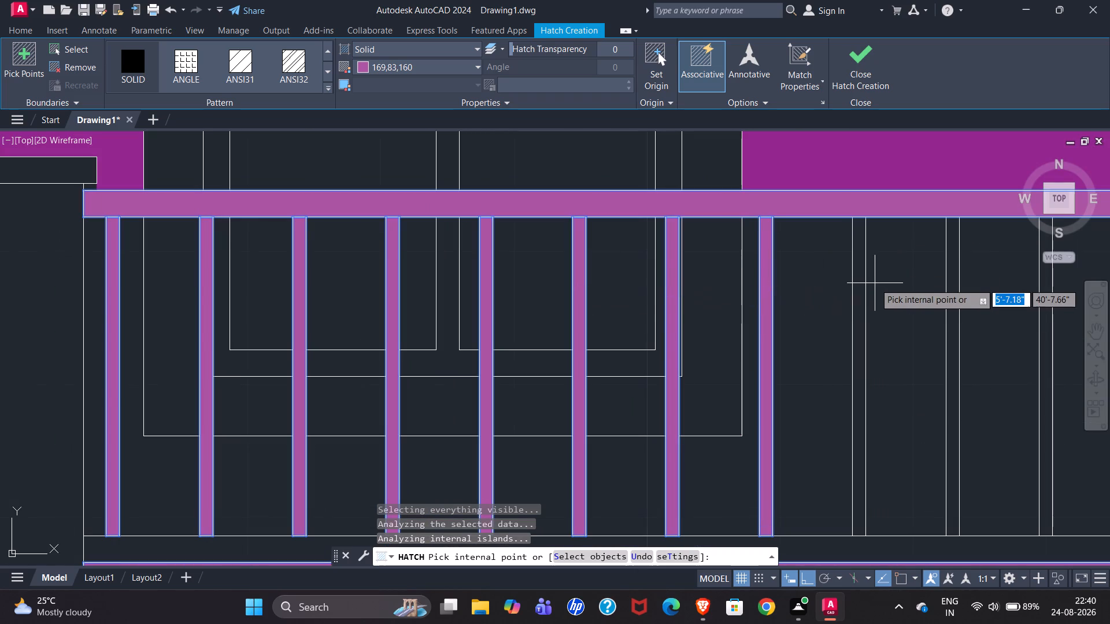
pyautogui.click(861, 279)
pyautogui.scroll(-2, 546, 281)
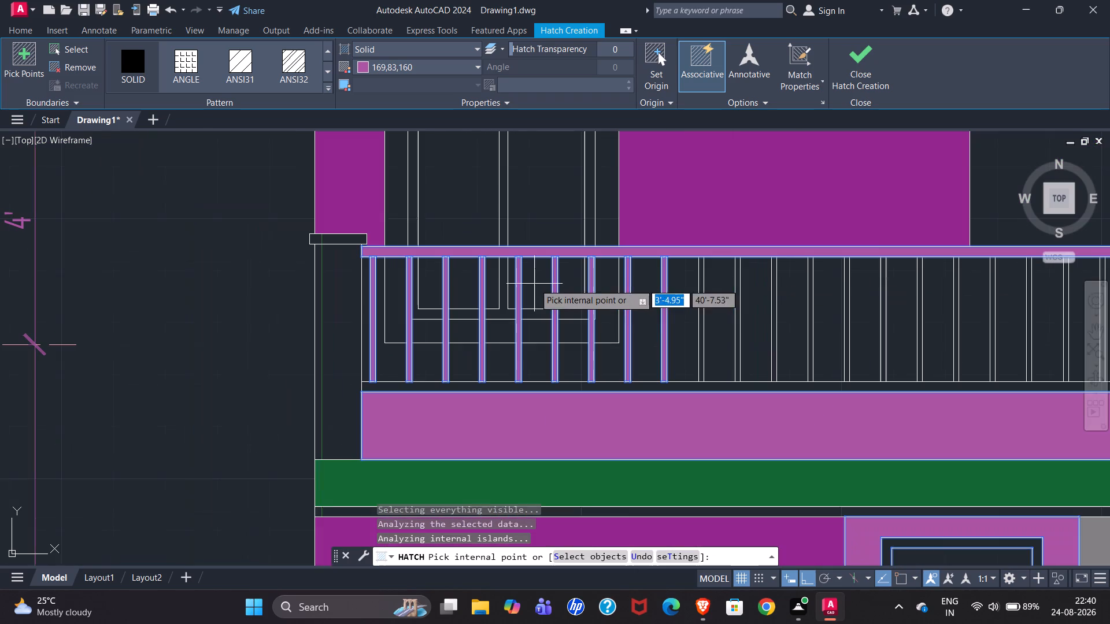
pyautogui.click(701, 284)
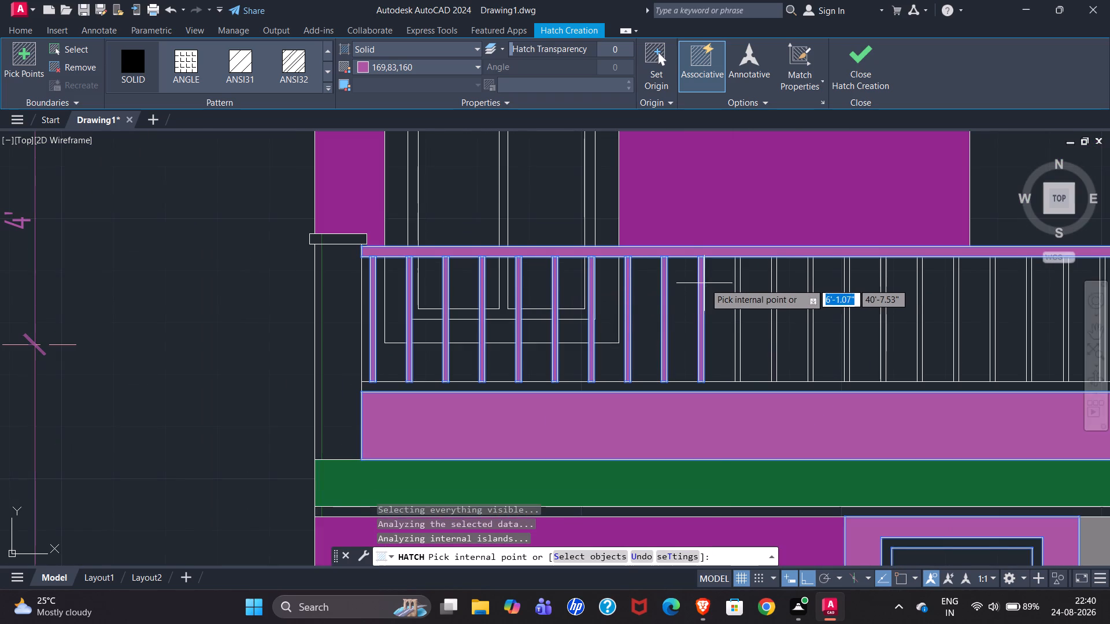
pyautogui.click(738, 281)
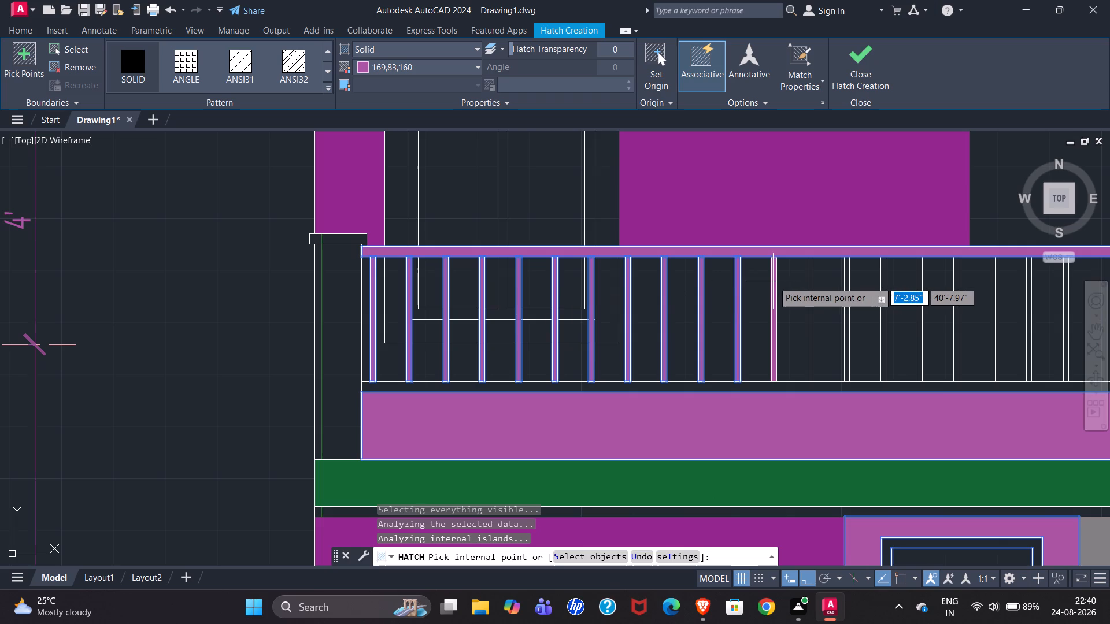
pyautogui.click(773, 281)
pyautogui.click(810, 281)
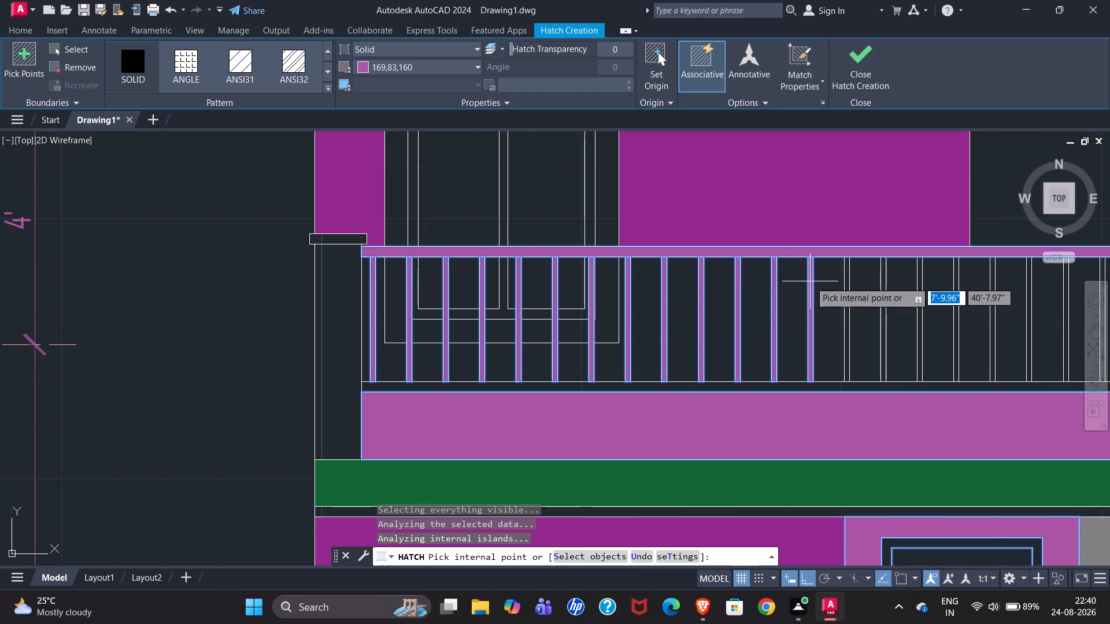
pyautogui.scroll(2, 845, 278)
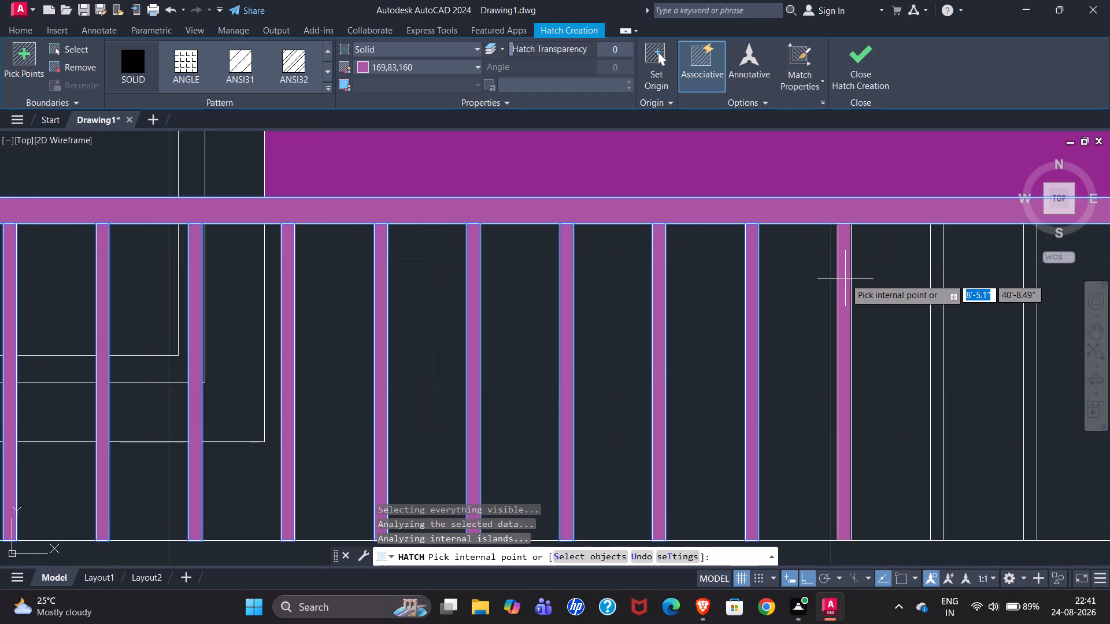
pyautogui.click(846, 277)
pyautogui.scroll(-1, 520, 284)
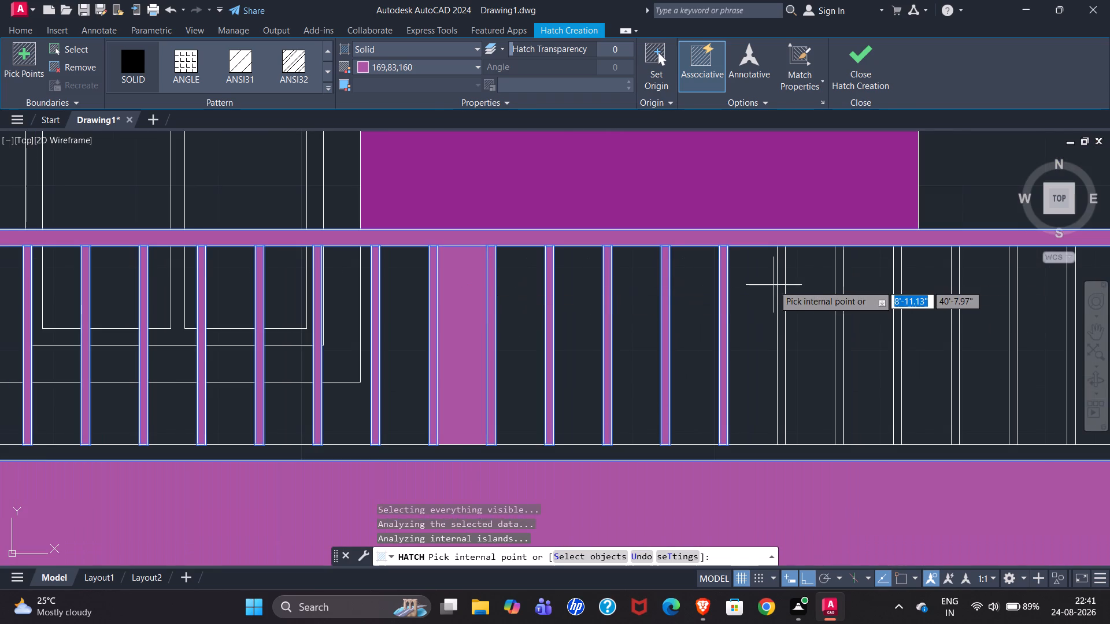
pyautogui.click(783, 290)
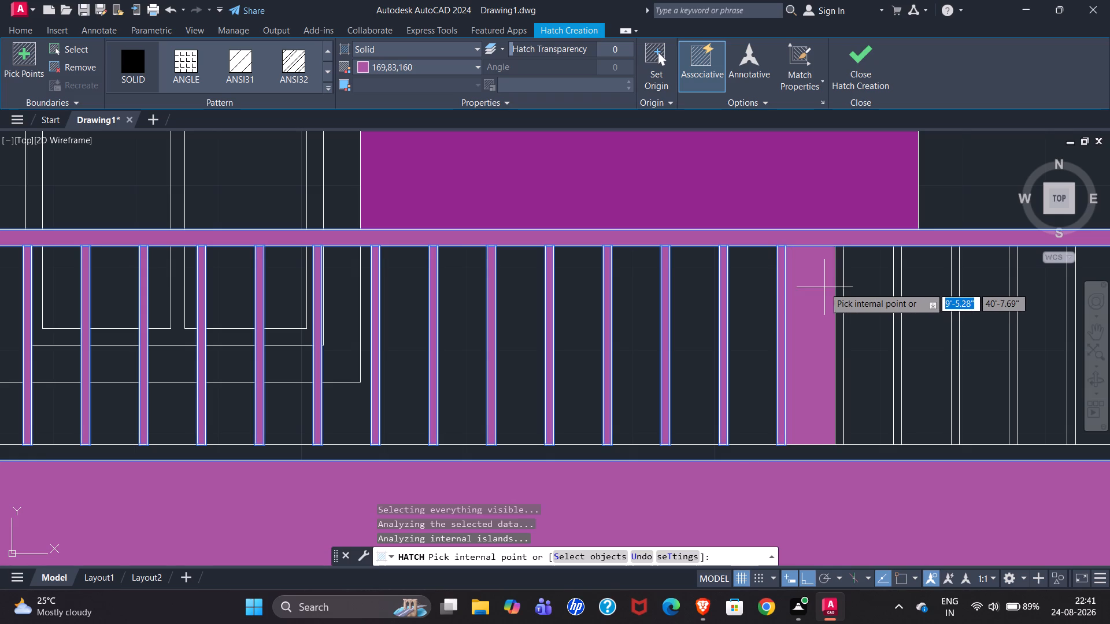
pyautogui.click(839, 287)
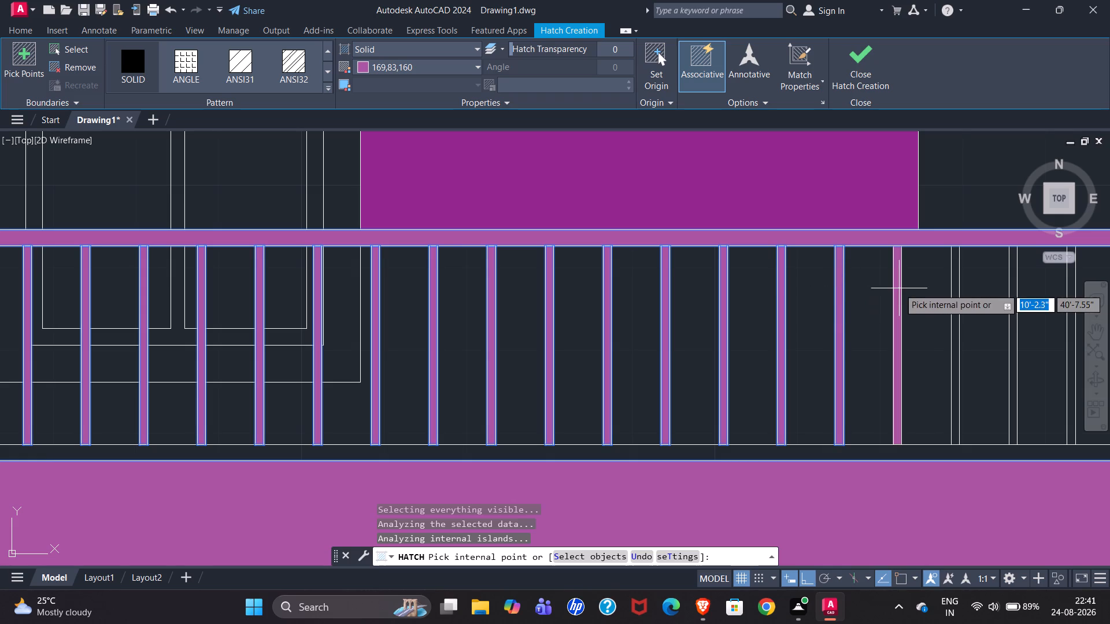
pyautogui.click(899, 288)
# Add the last eight balusters at the right end of the terrace railing to the 169,83,160 solid hatch and finish the hatch.
pyautogui.scroll(-2, 545, 313)
pyautogui.scroll(1, 704, 316)
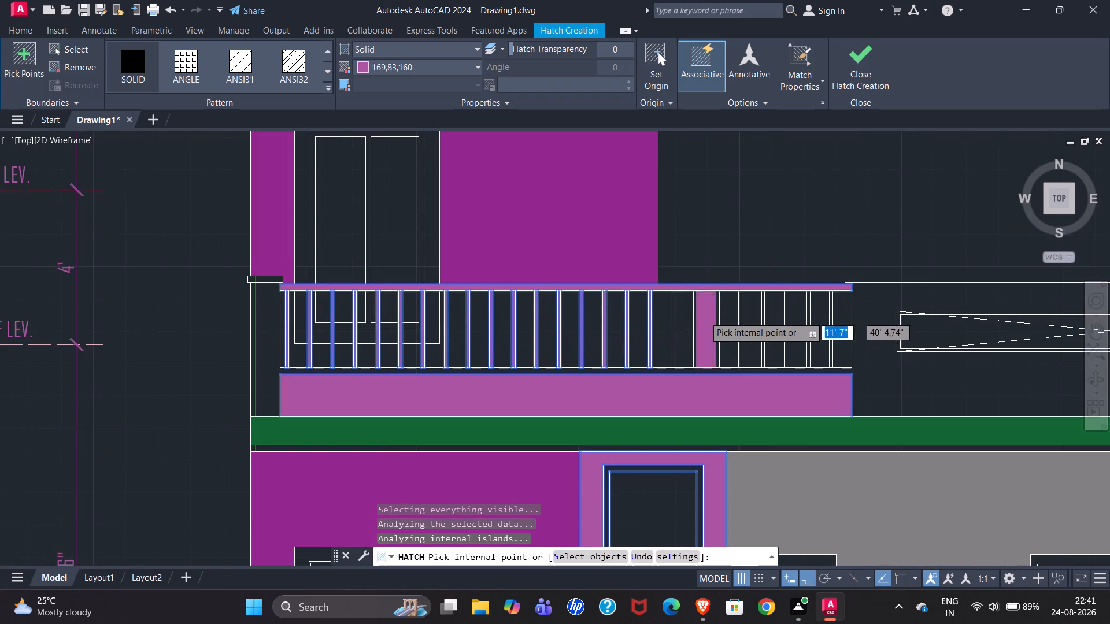
pyautogui.scroll(1, 704, 316)
pyautogui.click(617, 293)
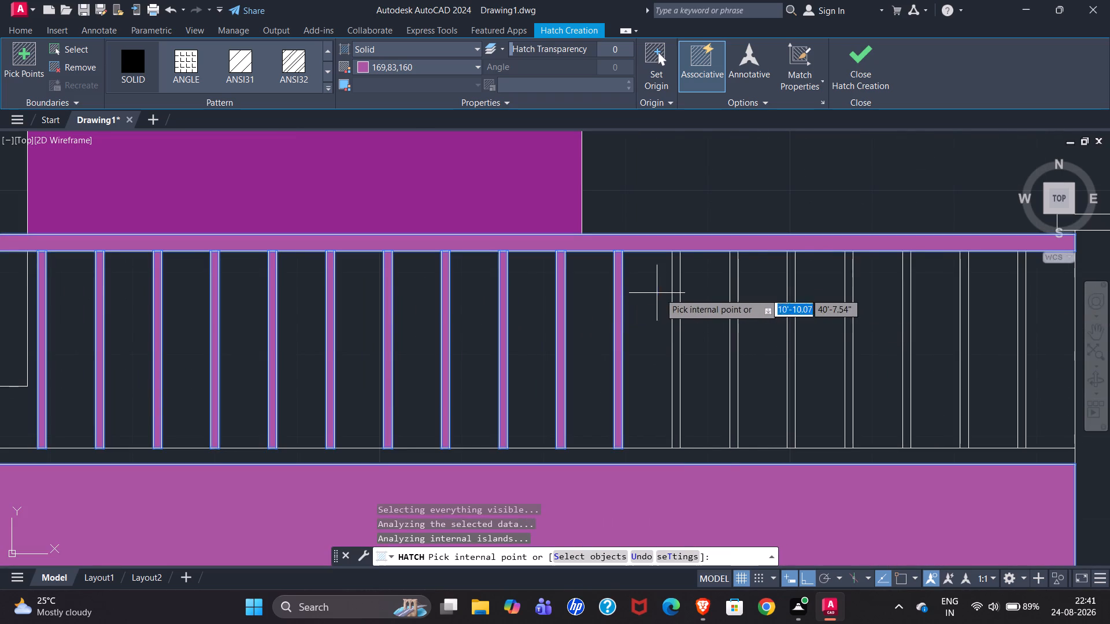
pyautogui.click(678, 288)
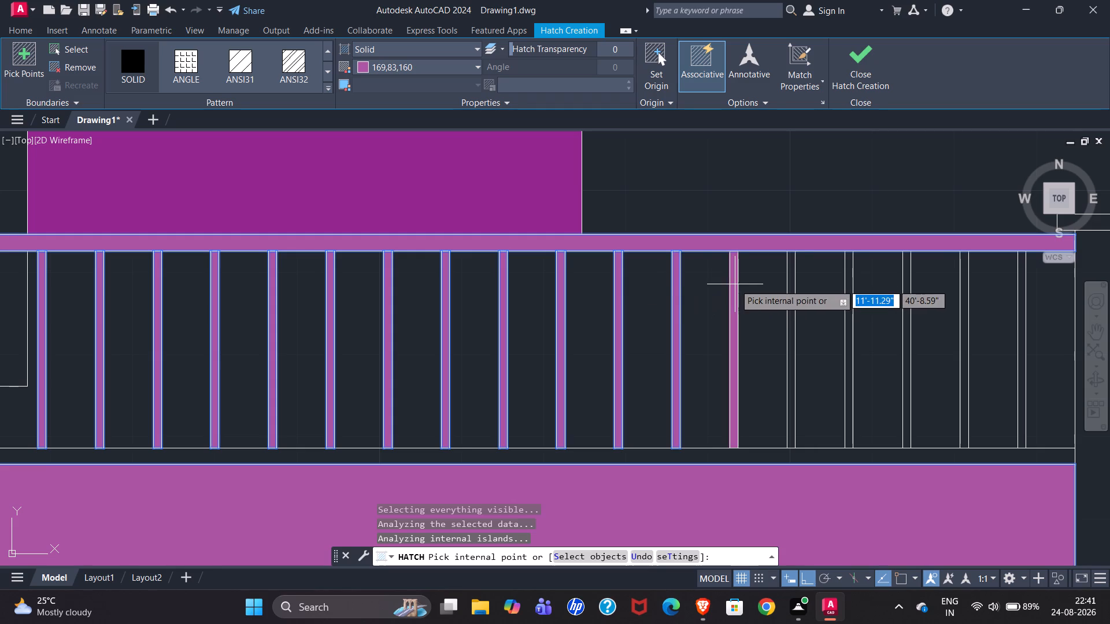
pyautogui.click(735, 284)
pyautogui.click(793, 281)
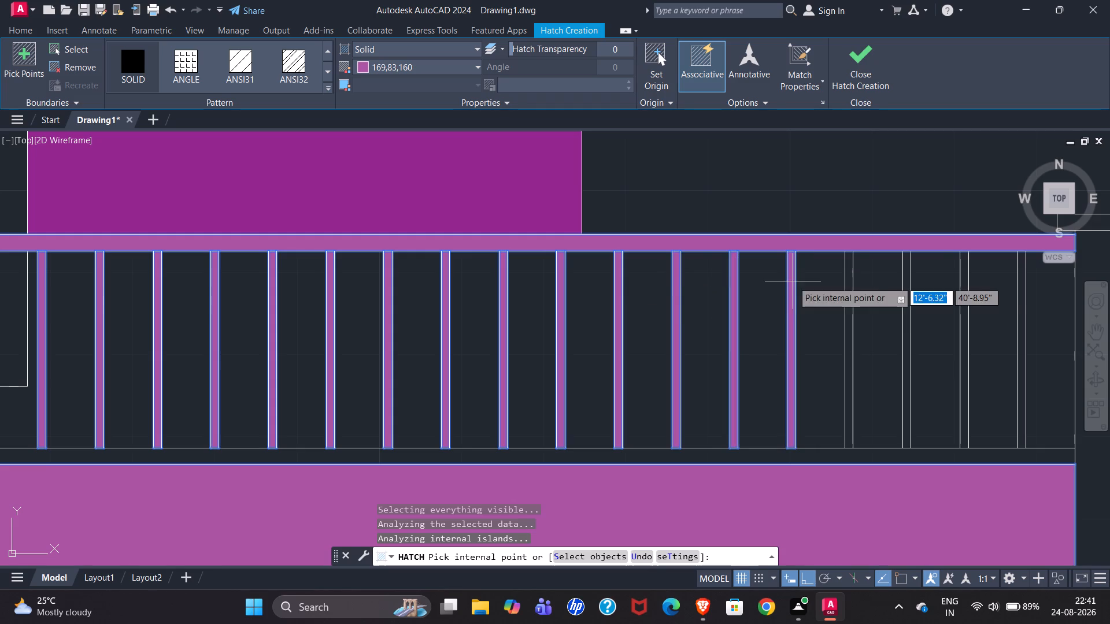
pyautogui.click(851, 278)
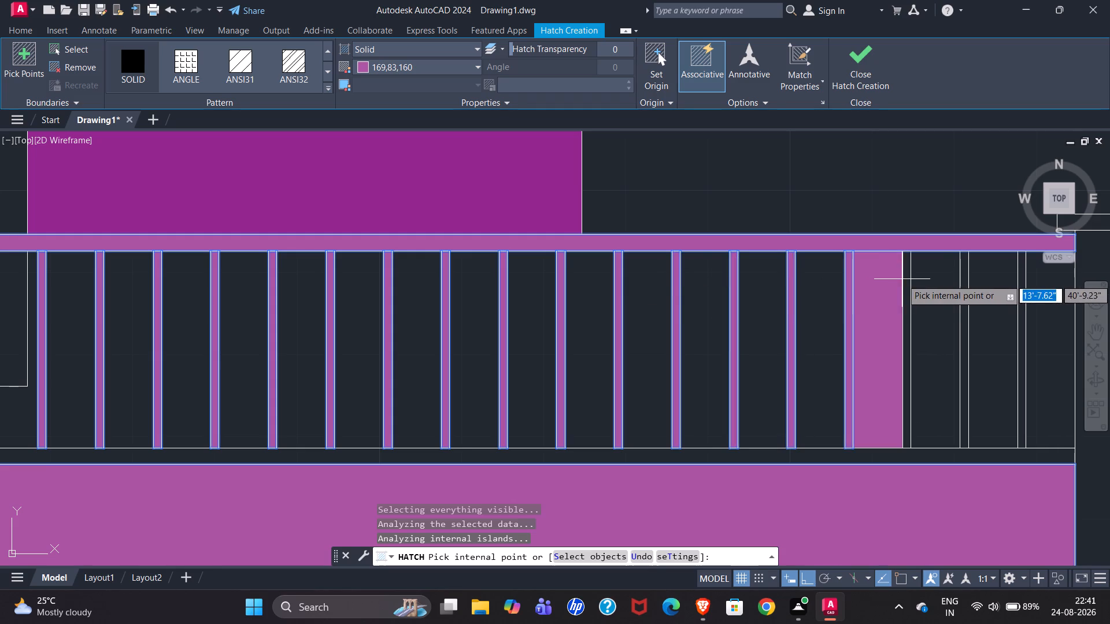
pyautogui.click(909, 280)
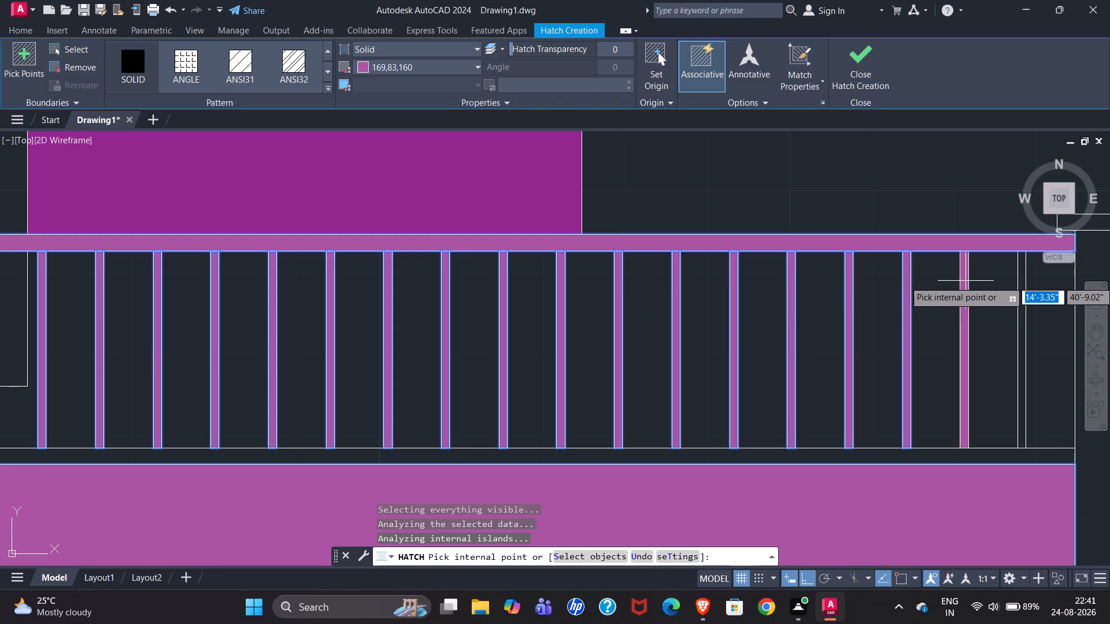
pyautogui.click(965, 281)
pyautogui.click(1023, 275)
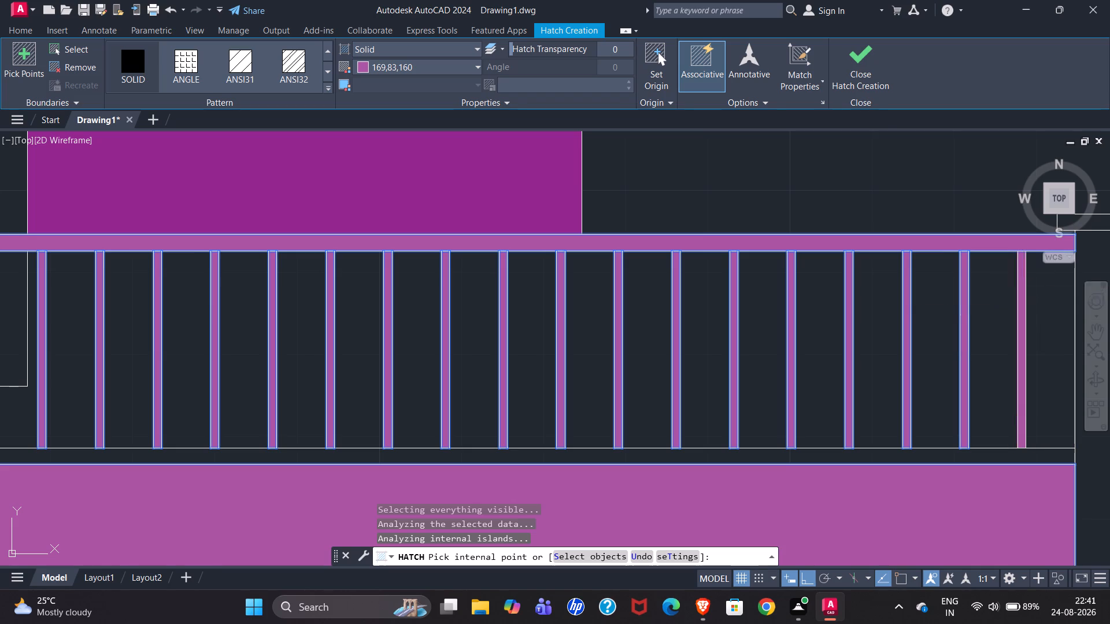
pyautogui.click(866, 79)
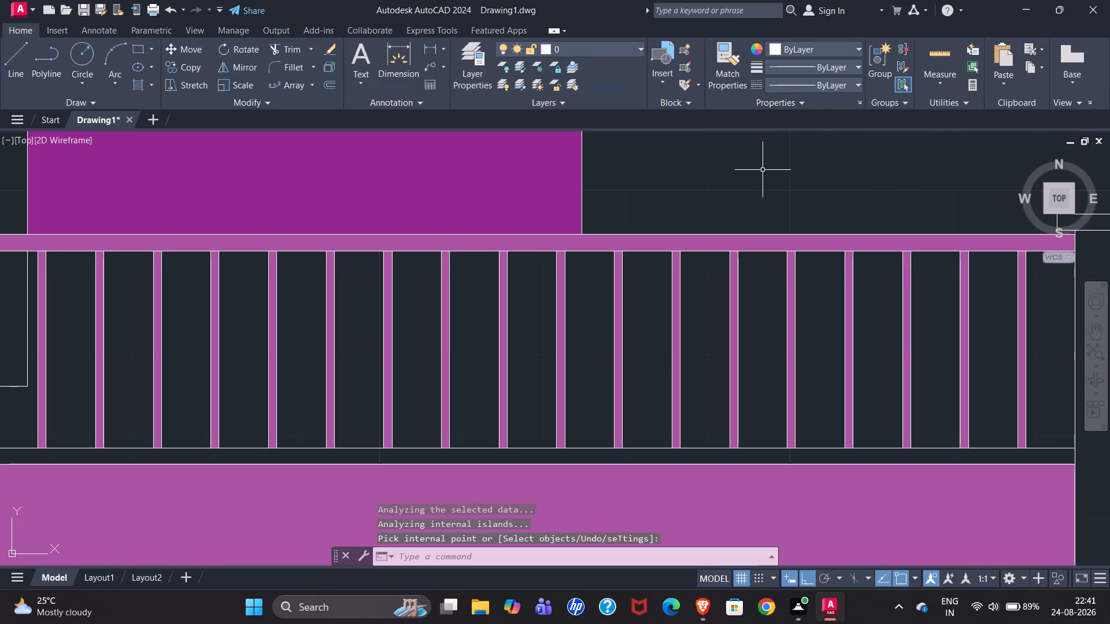
pyautogui.scroll(-2, 584, 274)
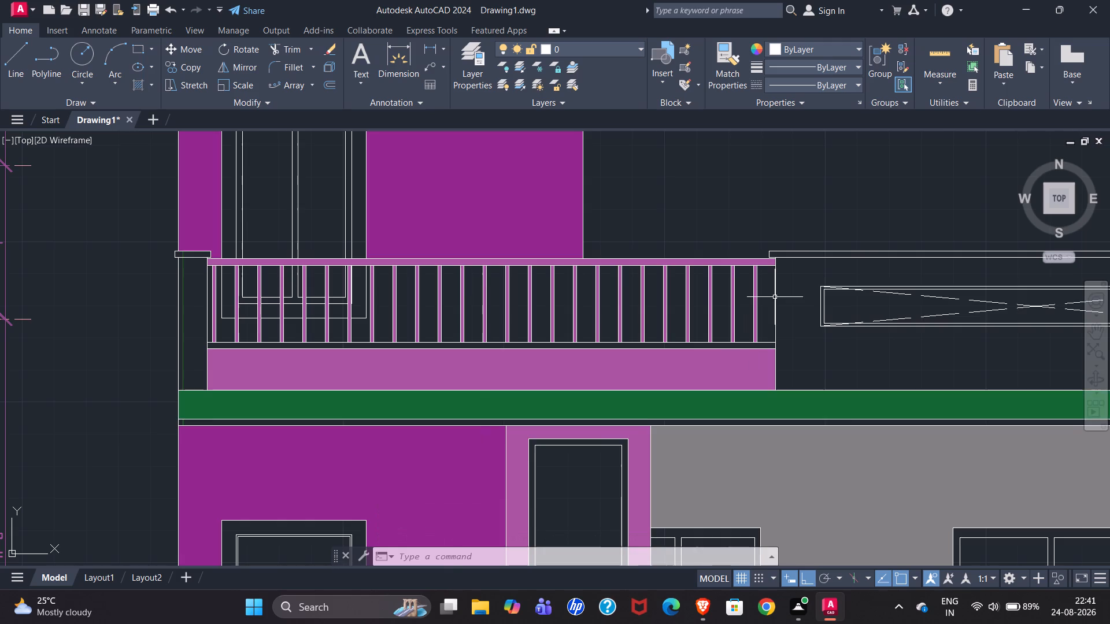
# Fill the rolling shutter's header box in the redrawn elevation with a solid hatch in true colour 158,247,2 and finish the hatch.
pyautogui.scroll(-3, 604, 213)
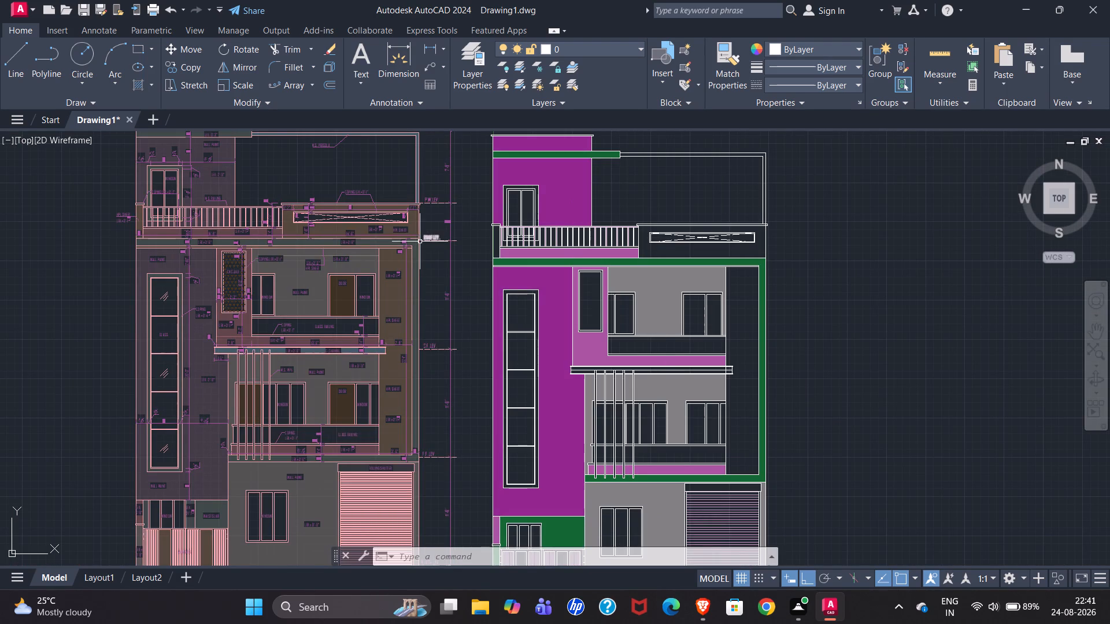
pyautogui.scroll(-1, 527, 196)
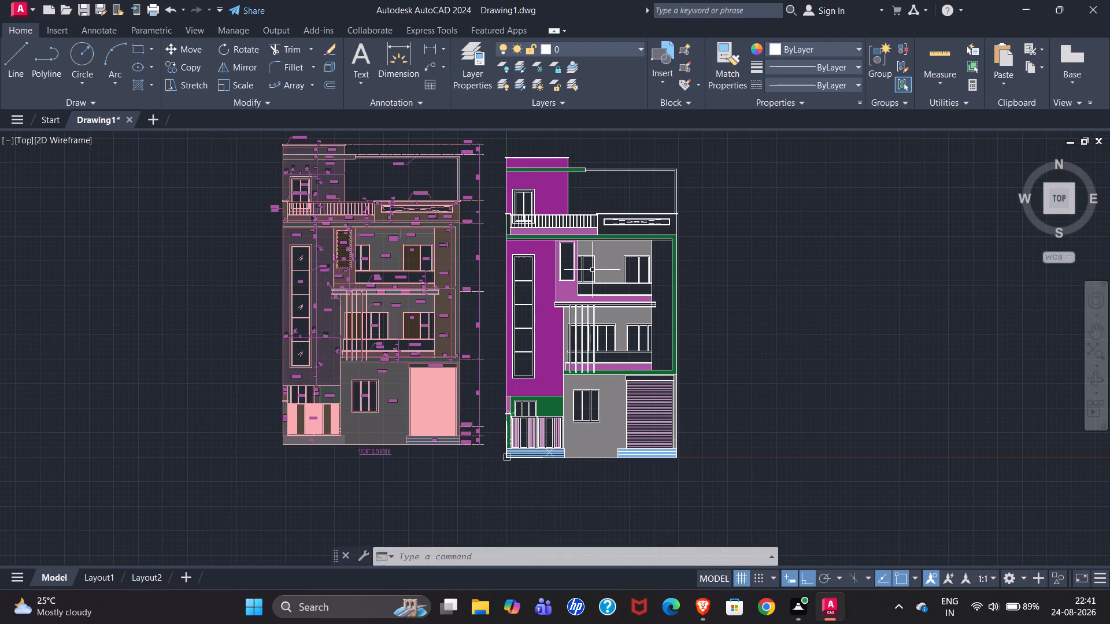
pyautogui.scroll(1, 537, 462)
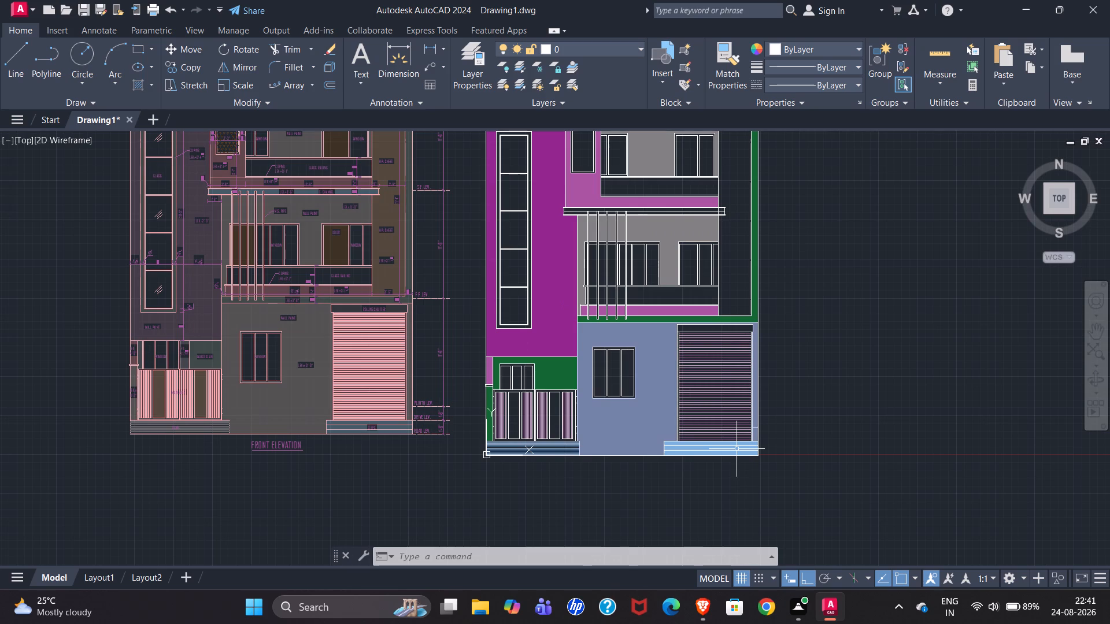
pyautogui.scroll(4, 350, 317)
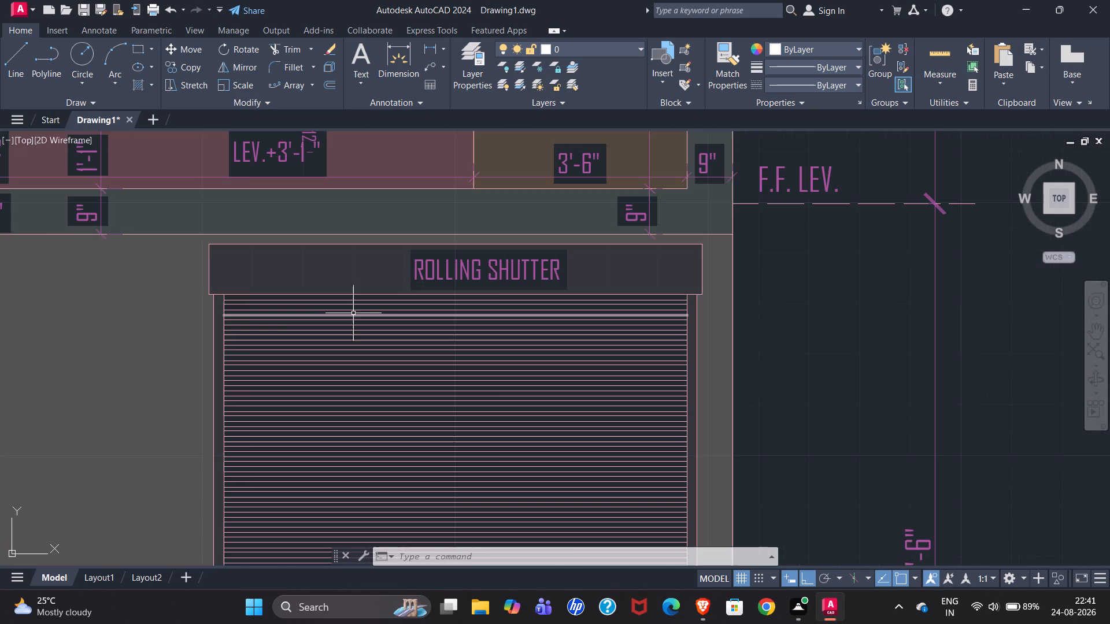
pyautogui.scroll(-3, 154, 309)
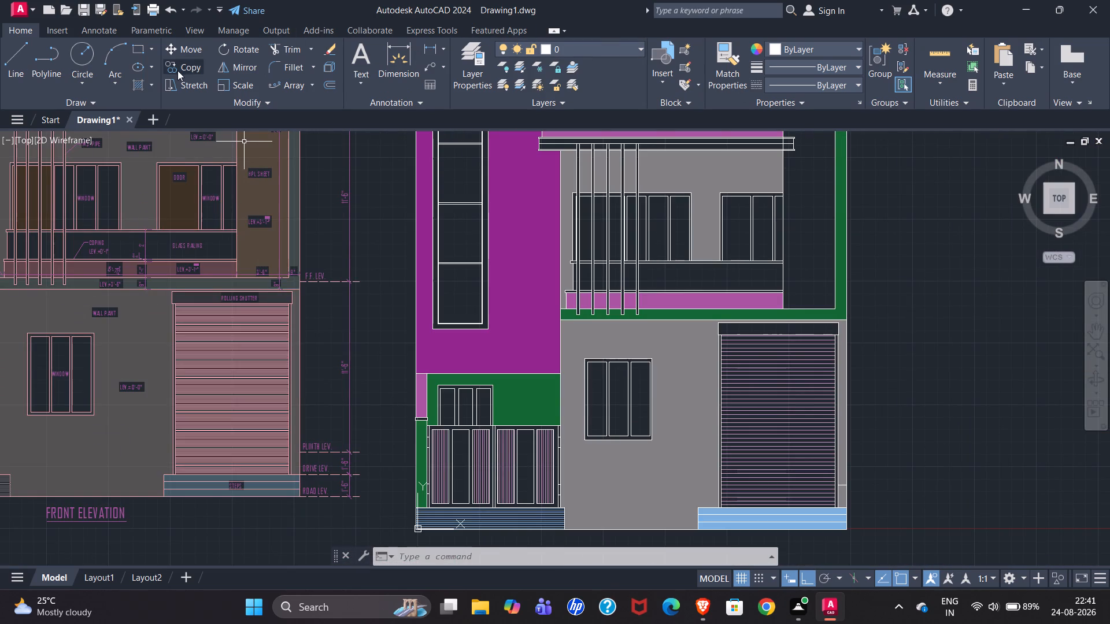
pyautogui.click(134, 86)
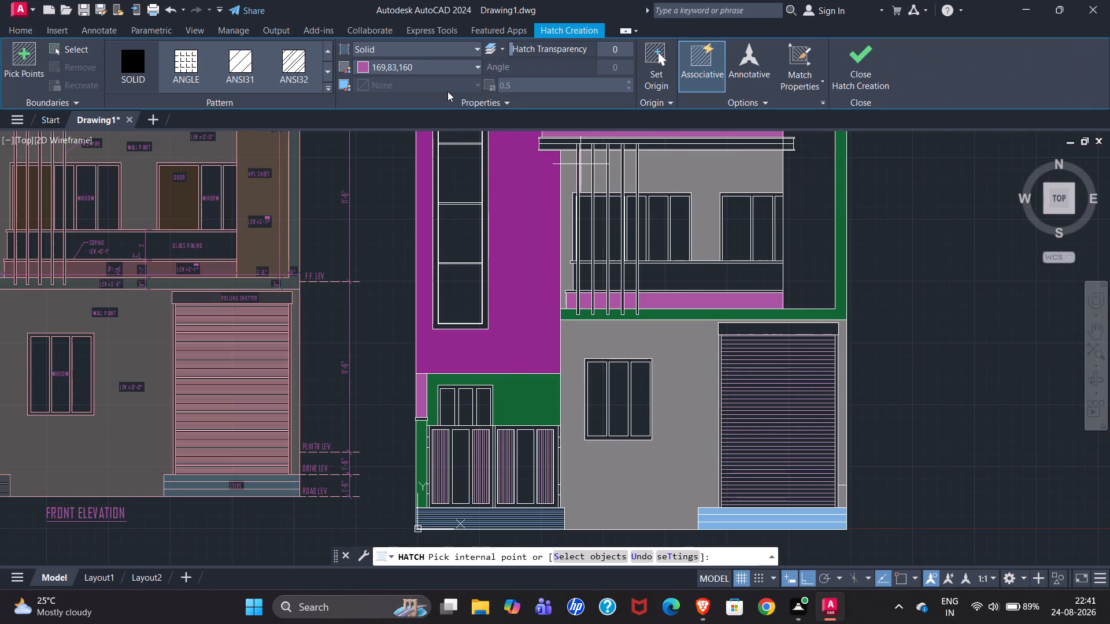
pyautogui.click(461, 65)
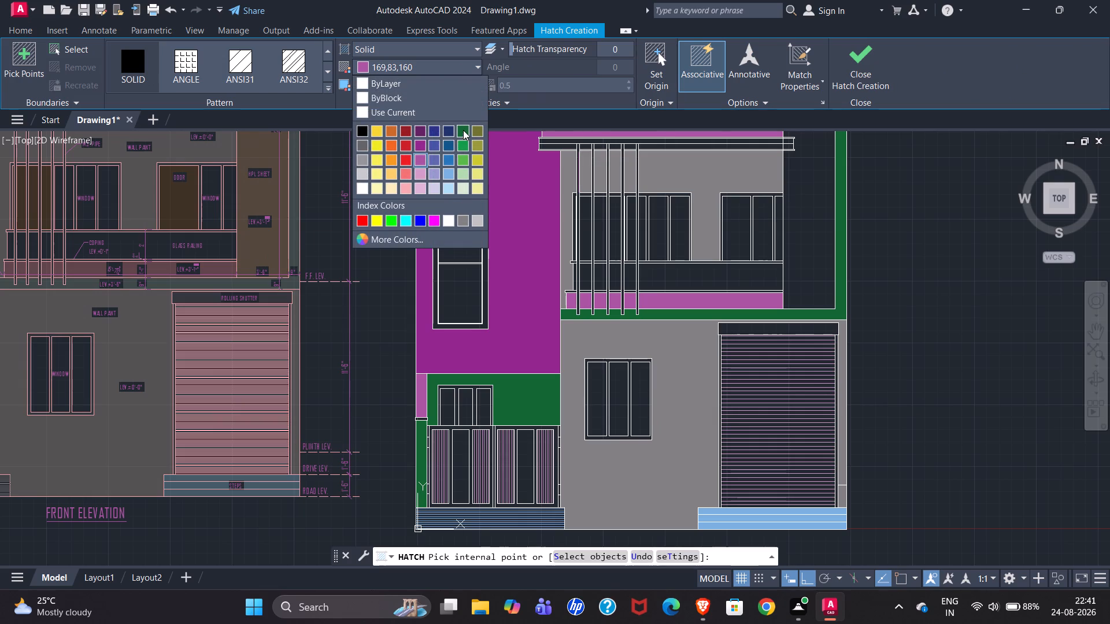
pyautogui.click(380, 237)
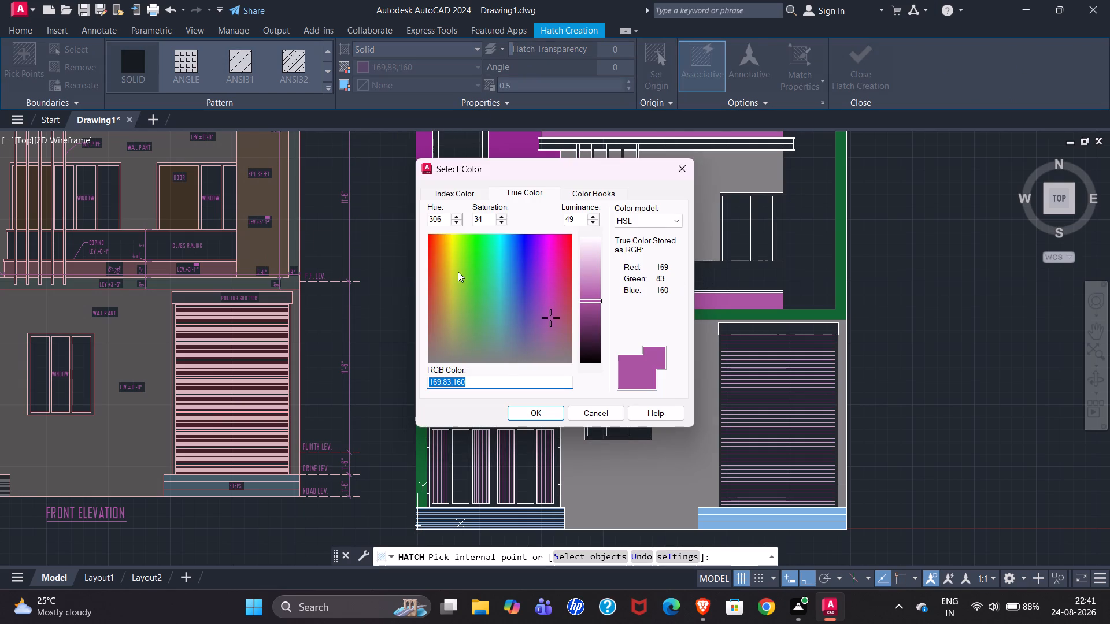
pyautogui.scroll(-4, 495, 273)
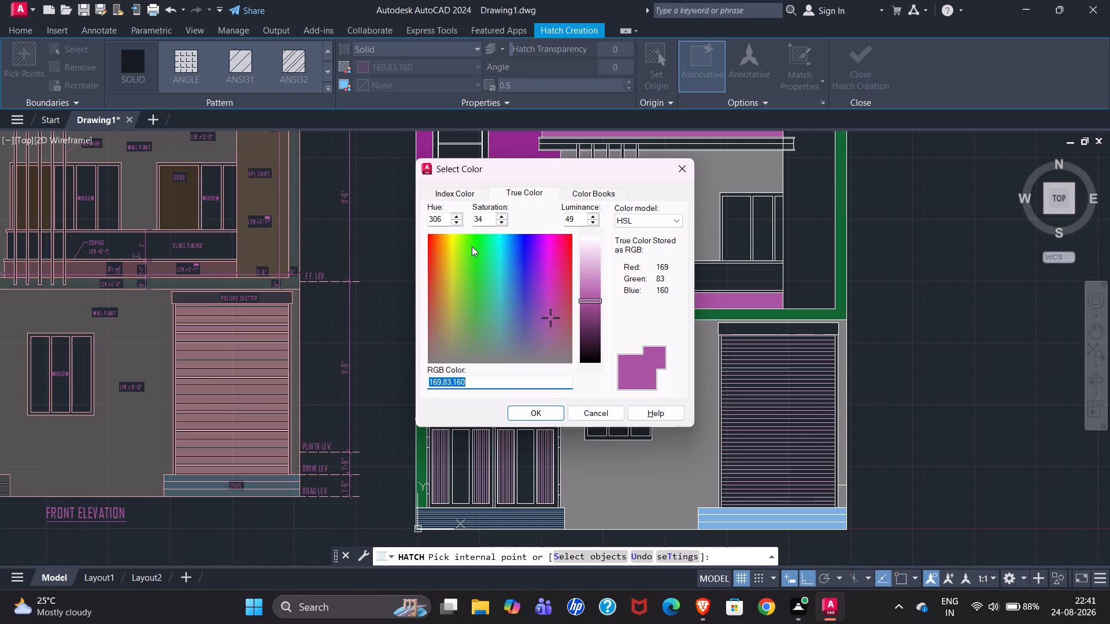
pyautogui.click(452, 236)
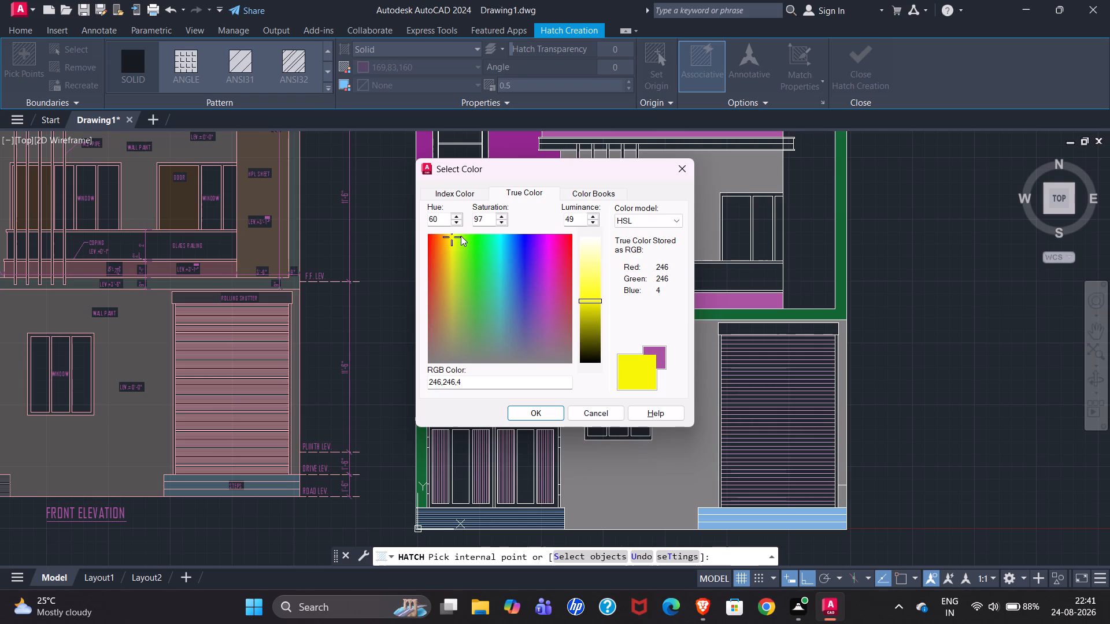
pyautogui.click(461, 236)
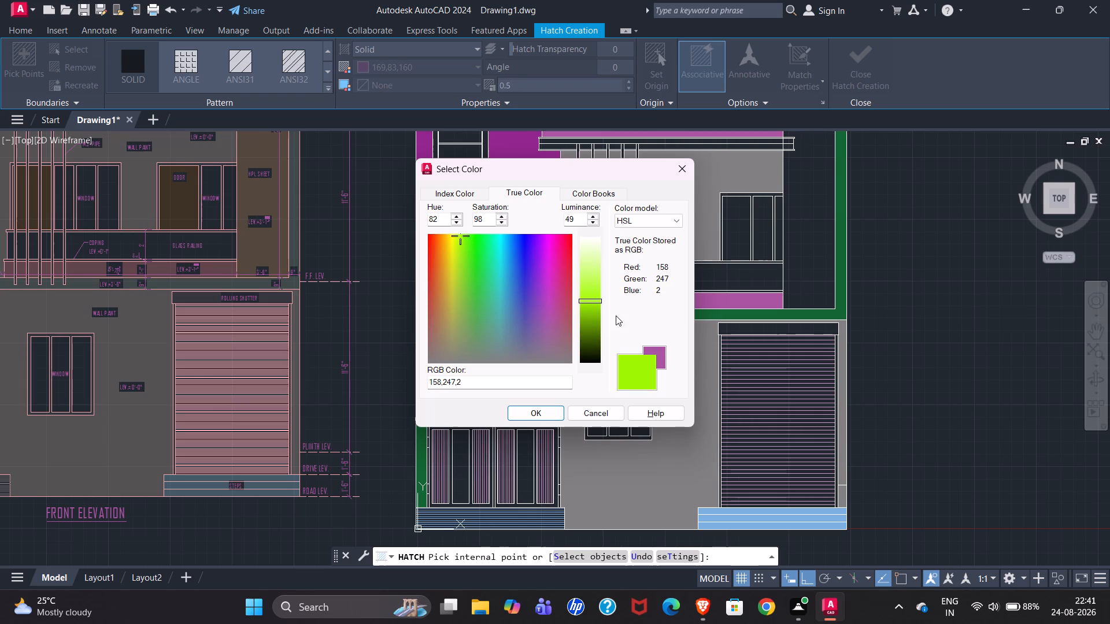
pyautogui.moveTo(600, 300); pyautogui.dragTo(600, 343)
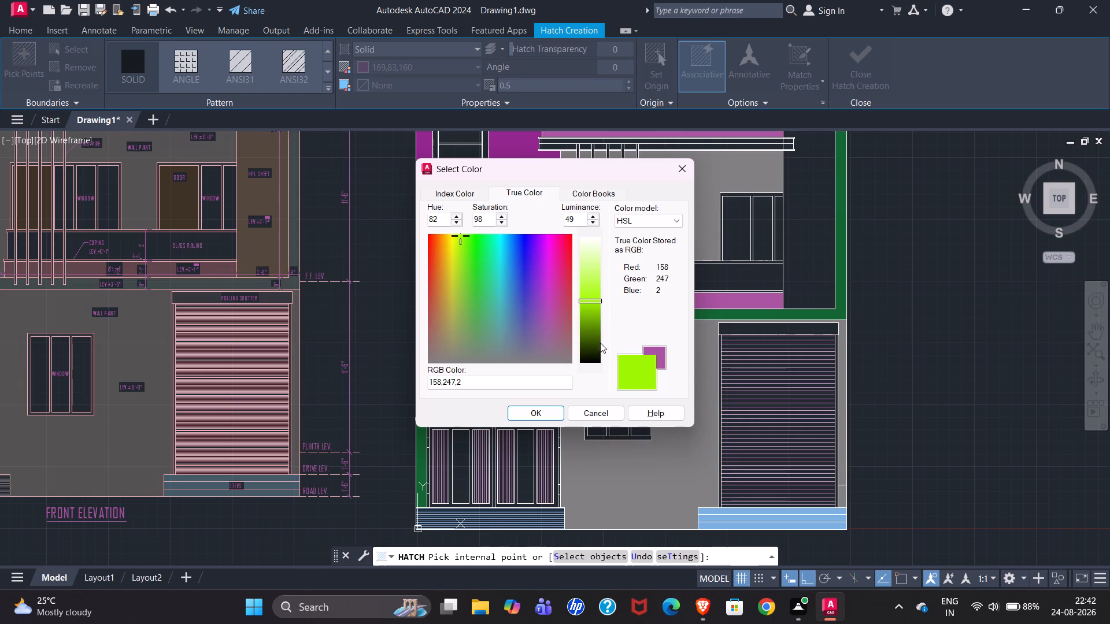
pyautogui.moveTo(595, 299); pyautogui.dragTo(595, 341)
pyautogui.click(595, 340)
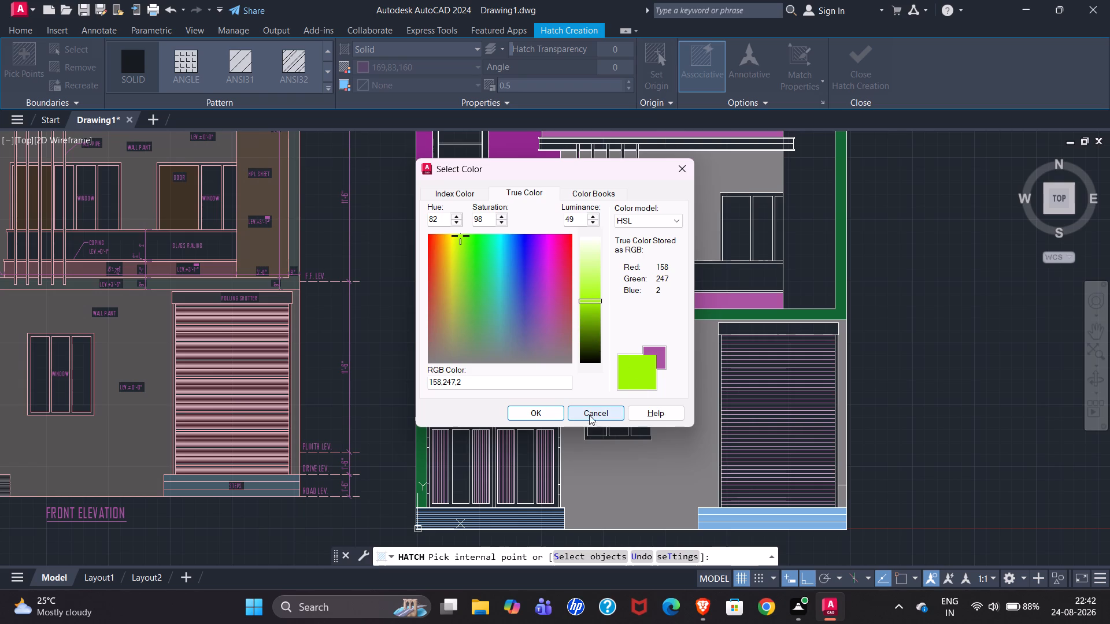
pyautogui.click(539, 408)
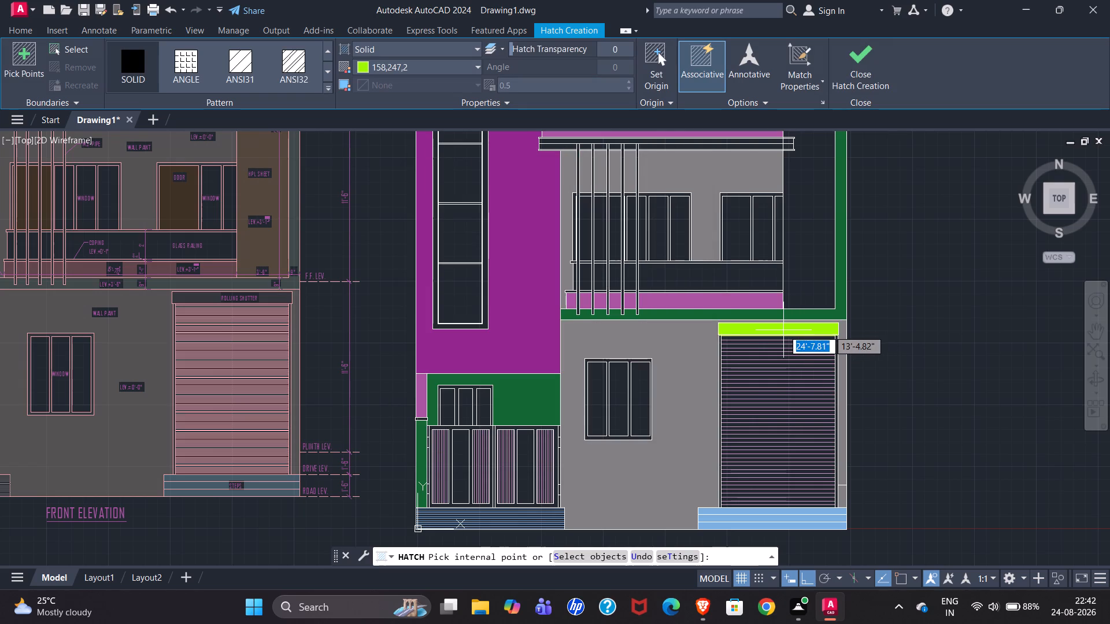
pyautogui.click(783, 330)
pyautogui.click(852, 67)
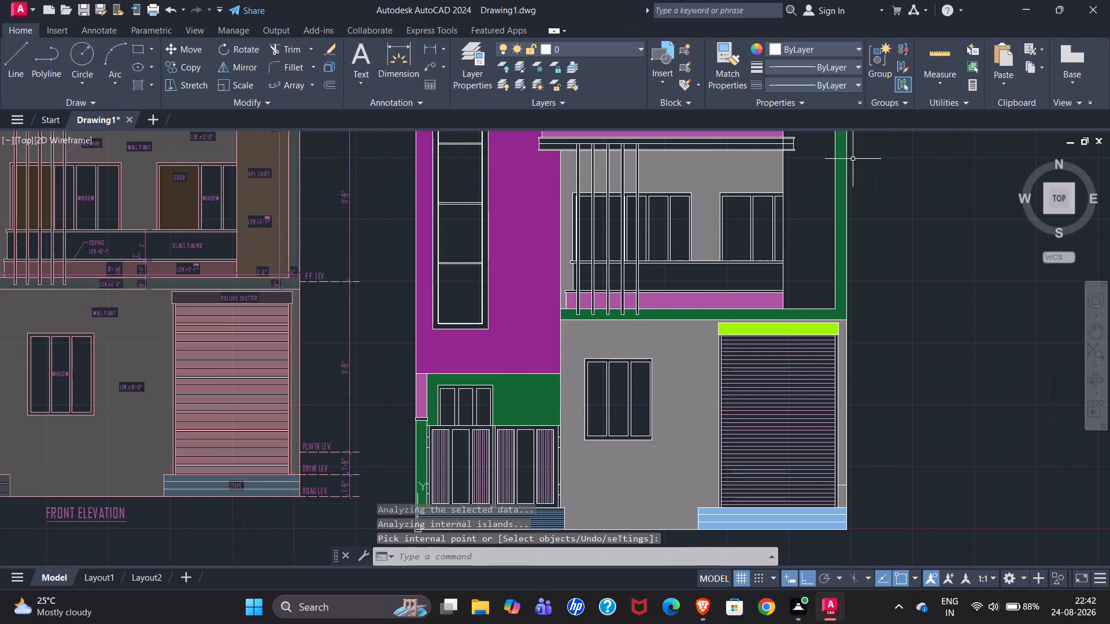
# Fill the plain middle panel of each main gate leaf in the redrawn elevation with a solid hatch coloured 114,116,48.
pyautogui.scroll(-2, 578, 343)
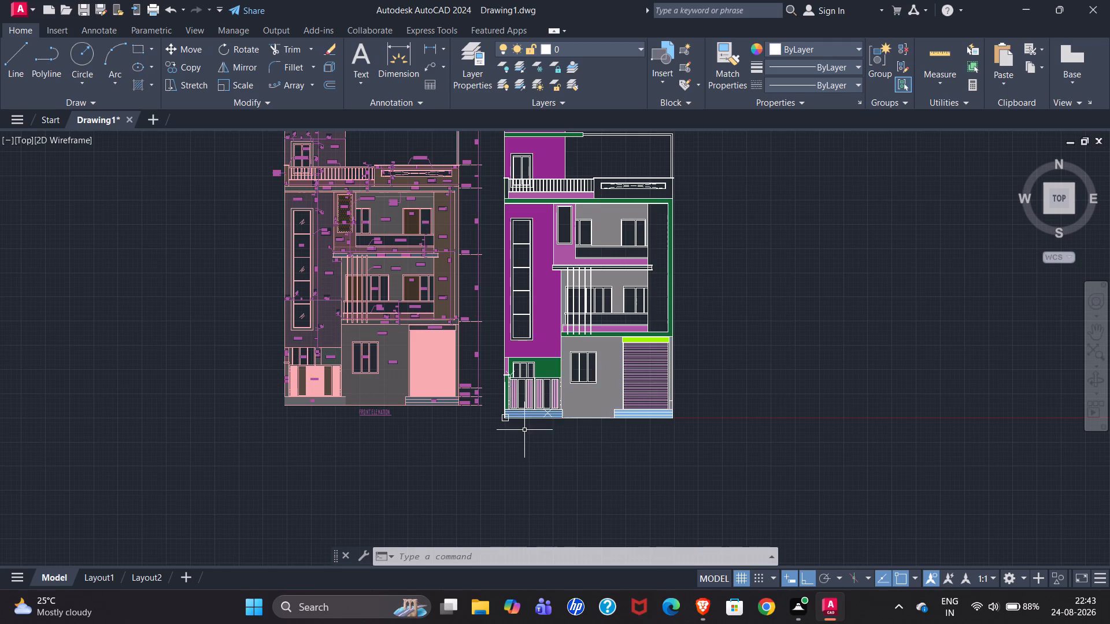
pyautogui.scroll(2, 524, 429)
pyautogui.scroll(-1, 645, 376)
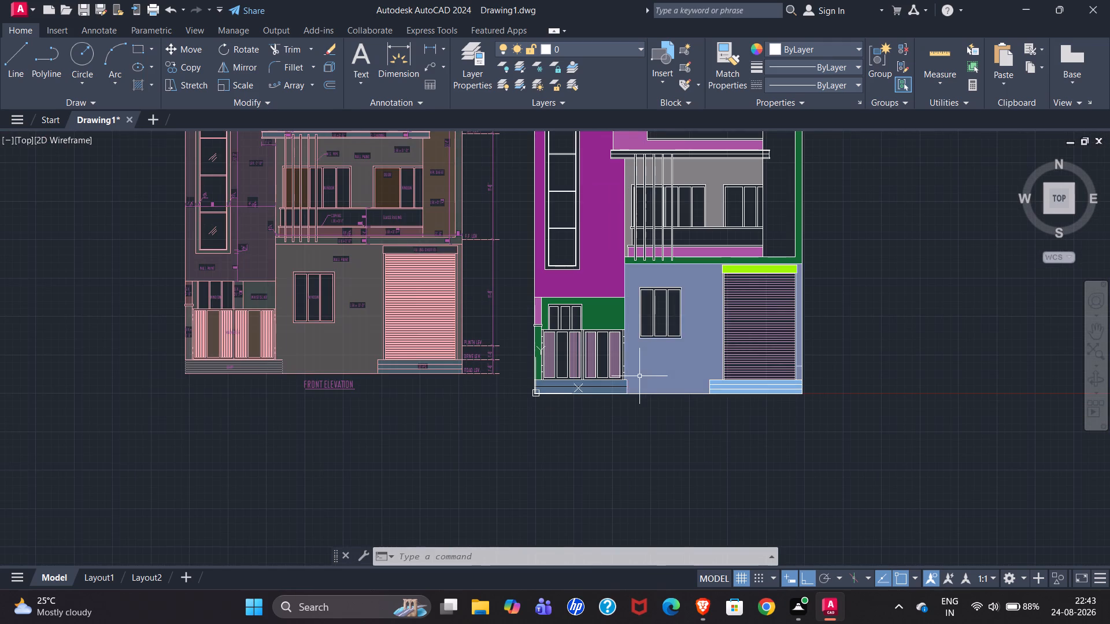
pyautogui.scroll(3, 177, 337)
pyautogui.scroll(-1, 134, 322)
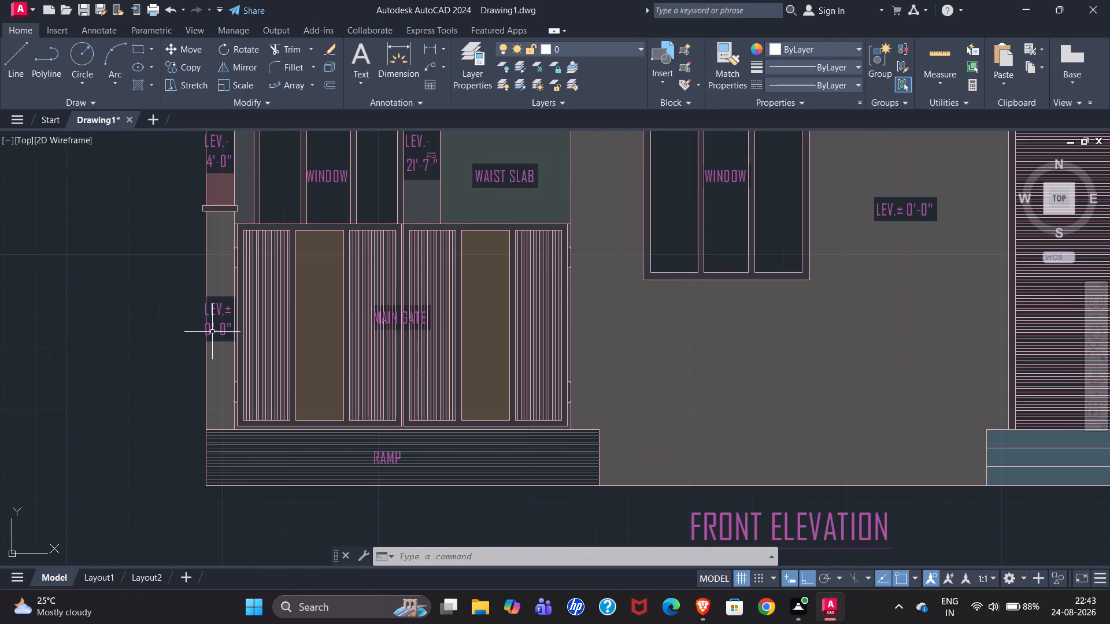
pyautogui.scroll(-1, 95, 320)
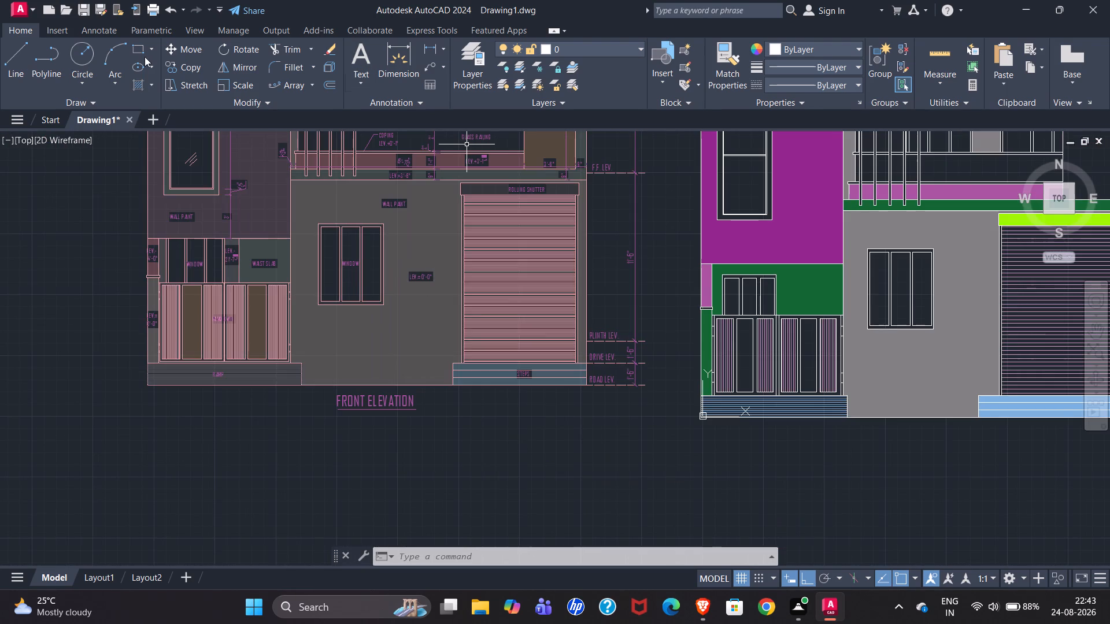
pyautogui.click(142, 86)
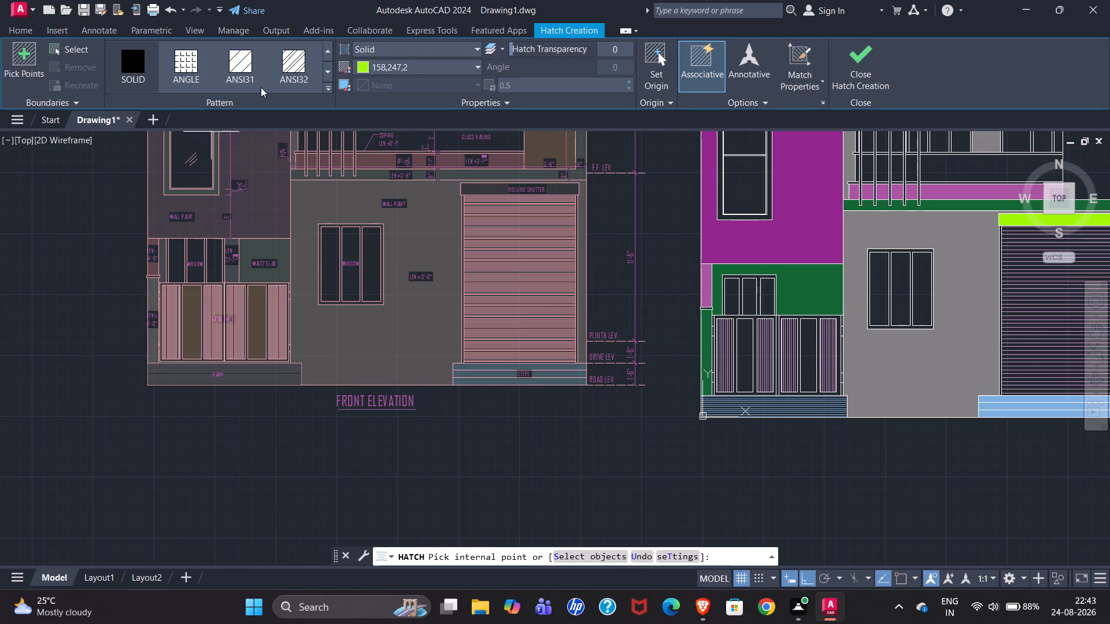
pyautogui.click(411, 72)
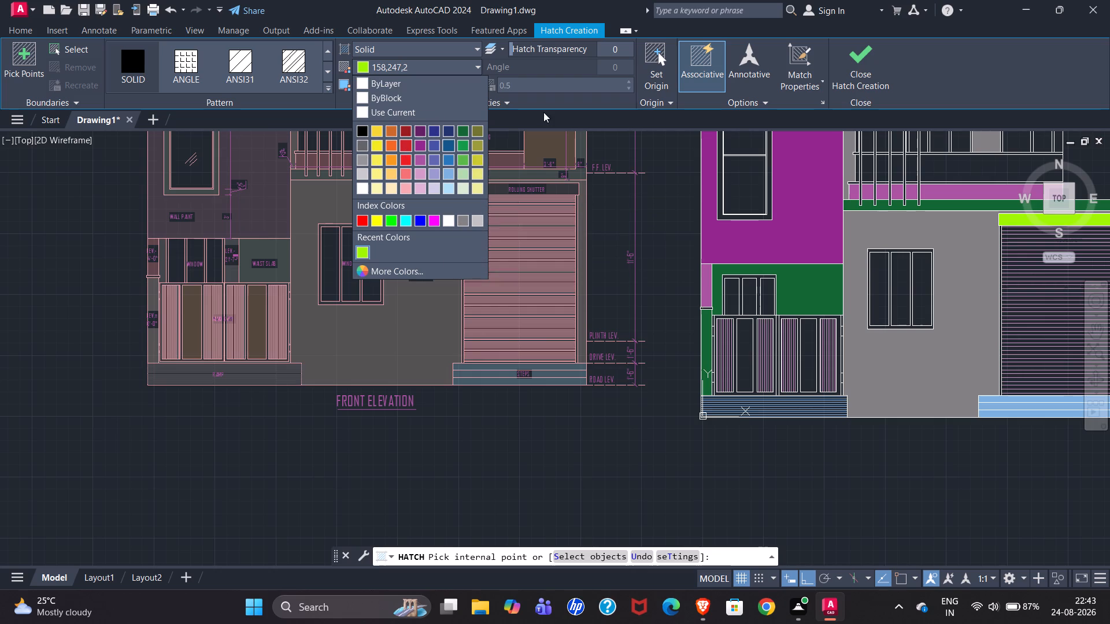
pyautogui.click(478, 127)
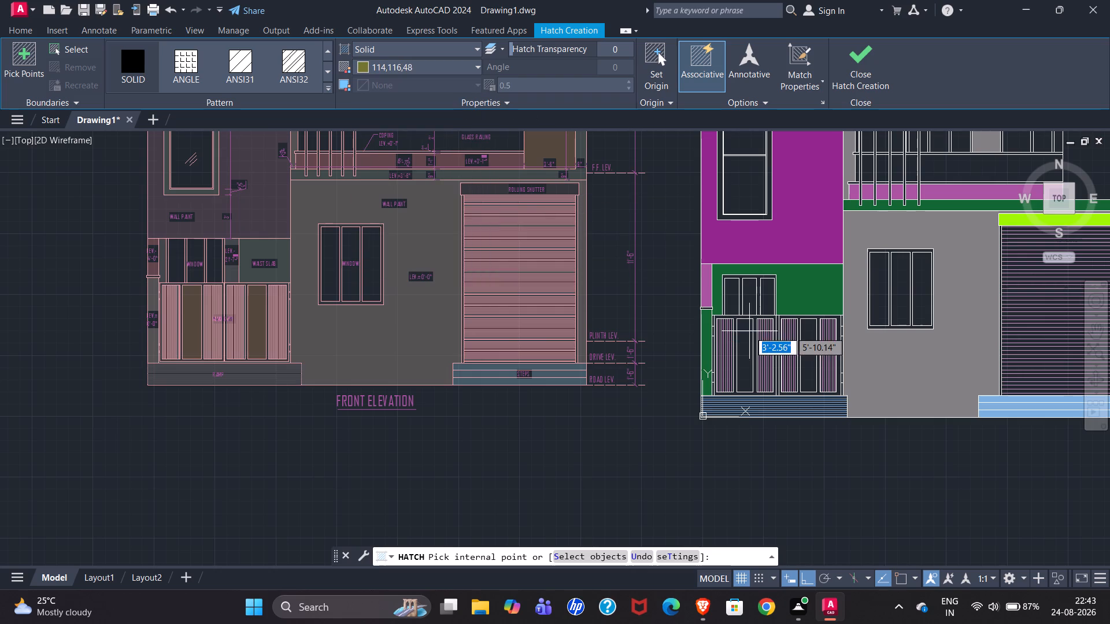
pyautogui.click(745, 335)
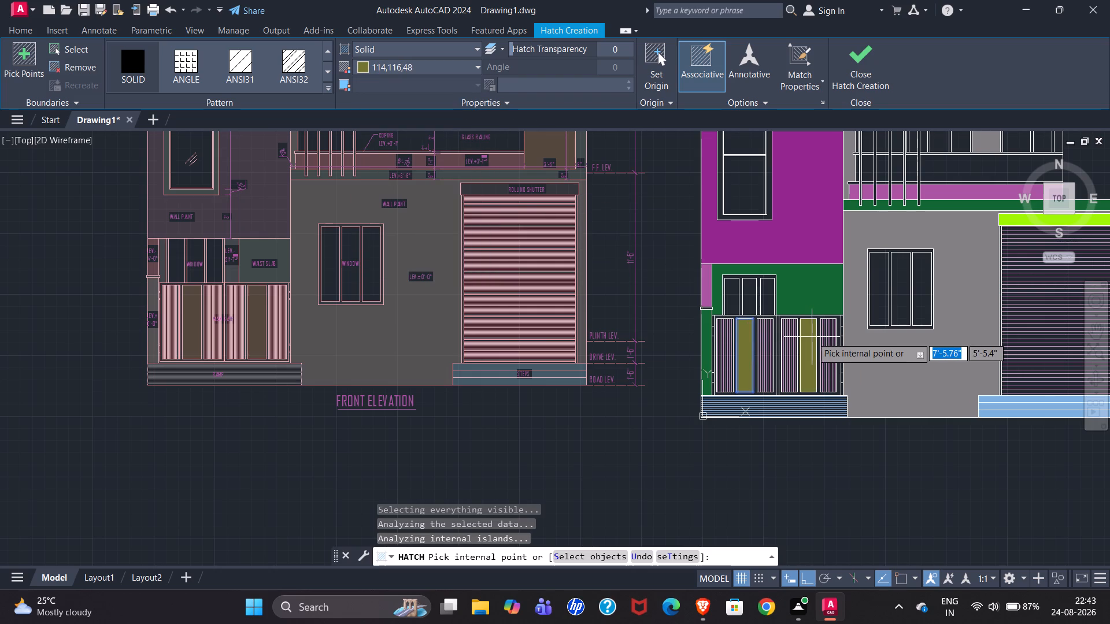
pyautogui.click(812, 337)
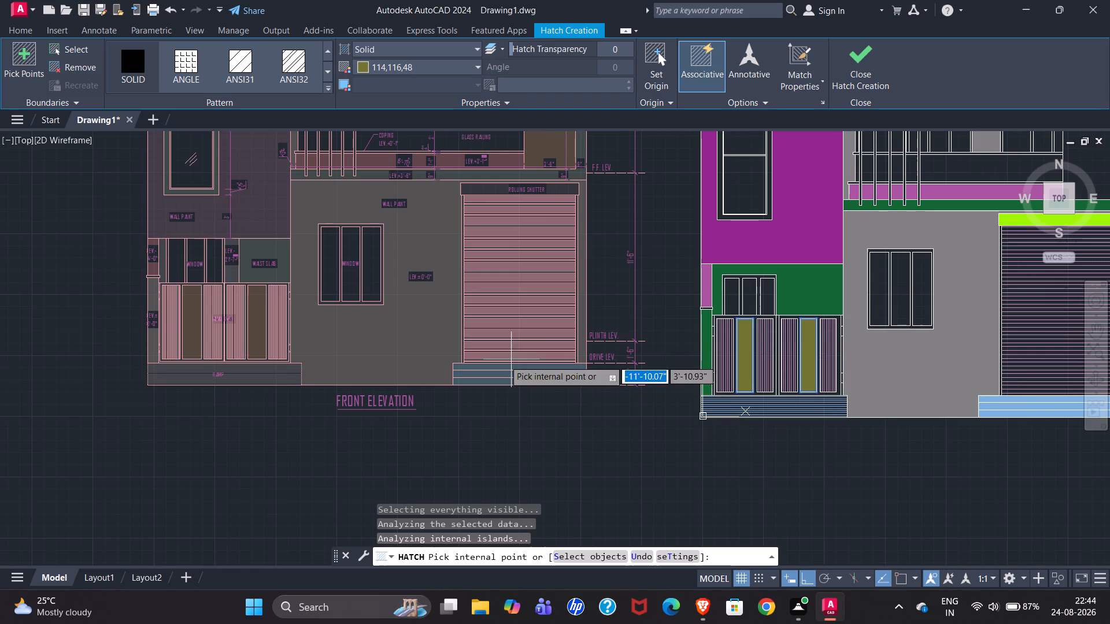
# Add the tall wall strip beside the balconies and the terrace parapet beside the railing to the 114,116,48 solid hatch, and finish it.
pyautogui.scroll(-1, 228, 421)
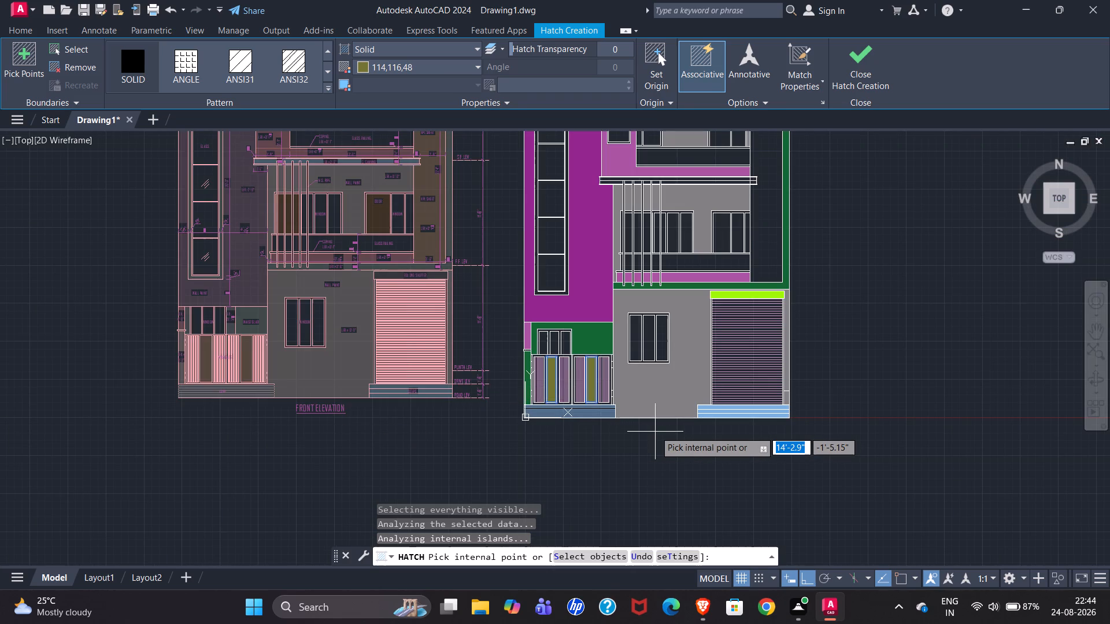
pyautogui.scroll(-1, 318, 439)
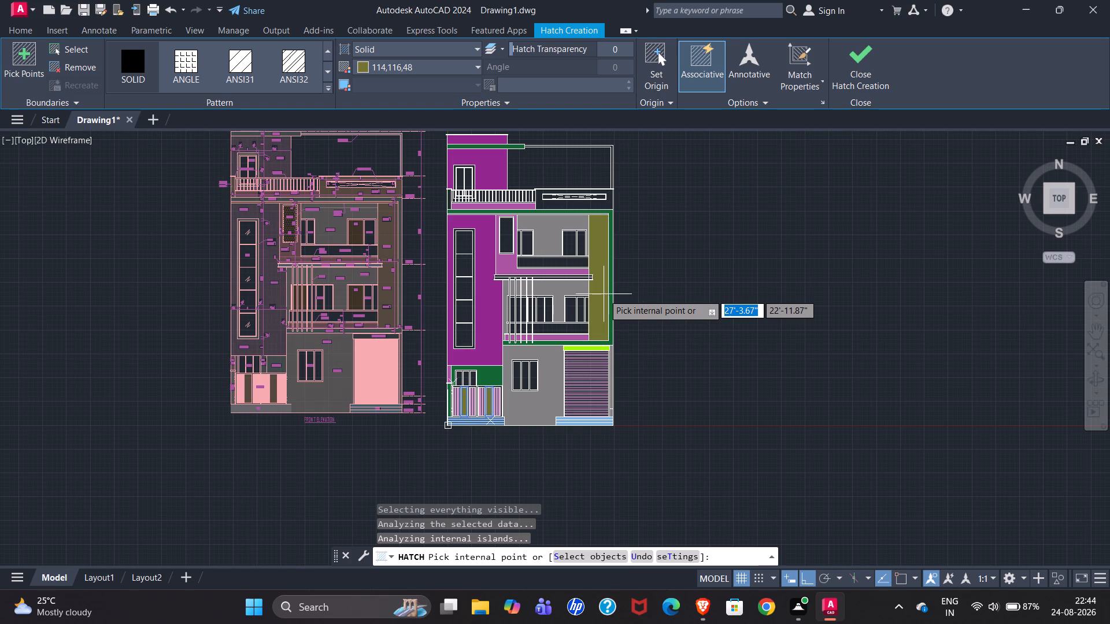
pyautogui.click(604, 294)
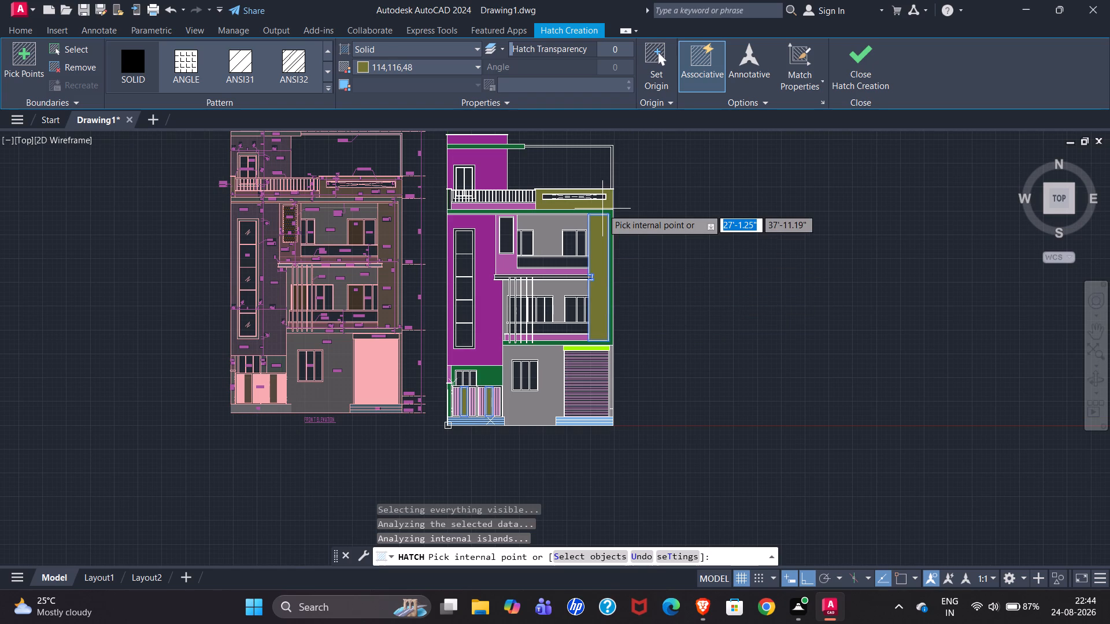
pyautogui.click(602, 209)
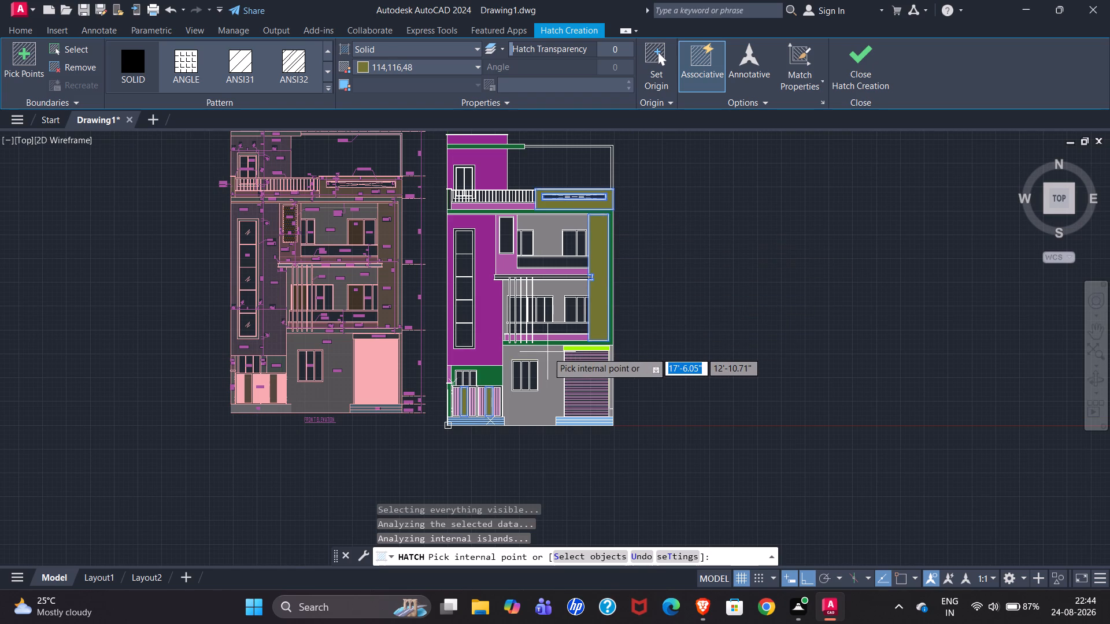
pyautogui.scroll(-1, 547, 352)
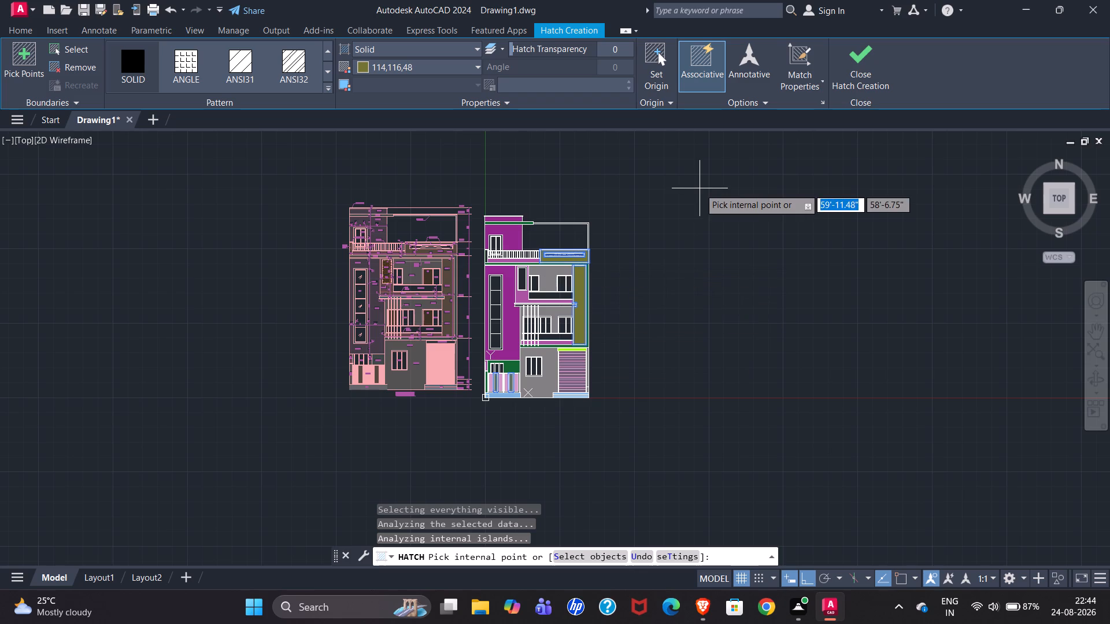
pyautogui.click(863, 65)
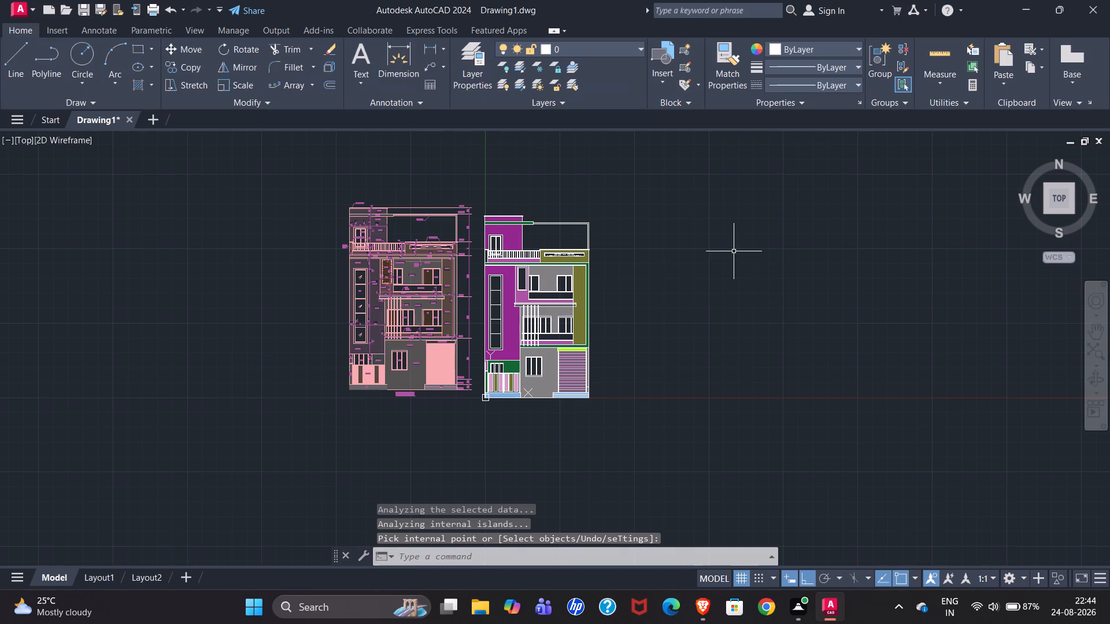
# Fill the door leaf beside the window on both balcony floors of the redrawn elevation with a solid hatch in true colour 49,50,21.
pyautogui.scroll(2, 579, 325)
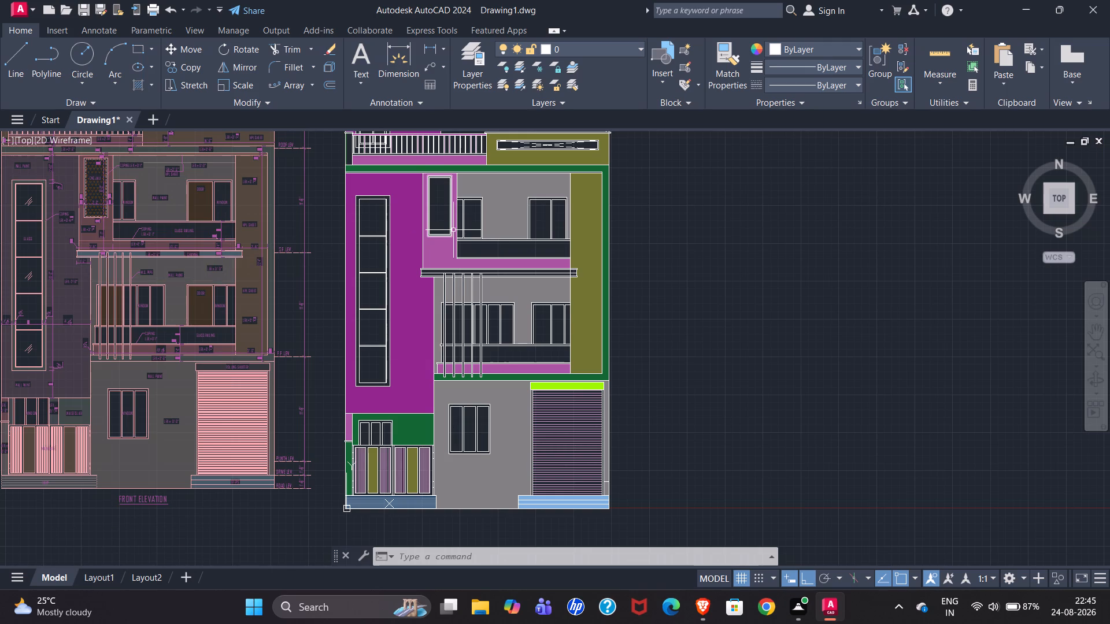
pyautogui.click(139, 87)
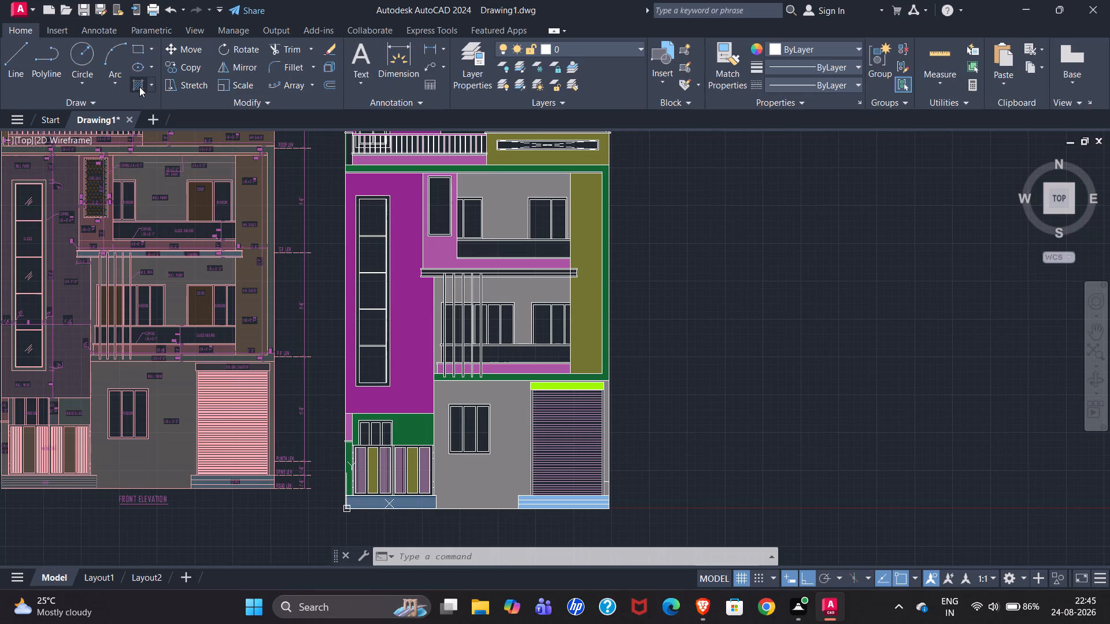
pyautogui.click(433, 66)
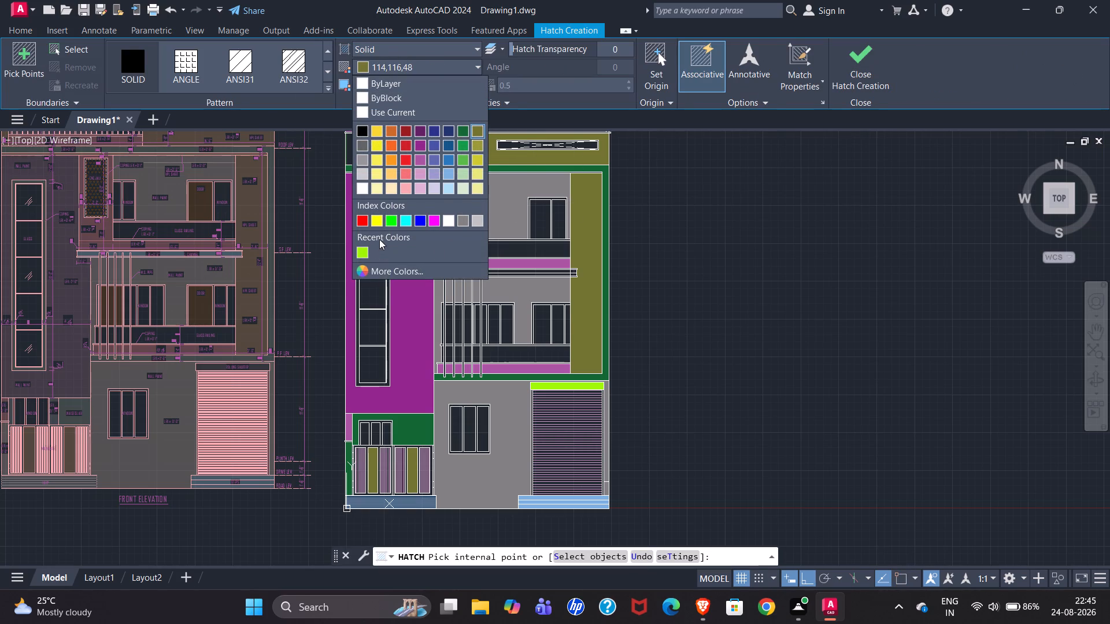
pyautogui.click(384, 273)
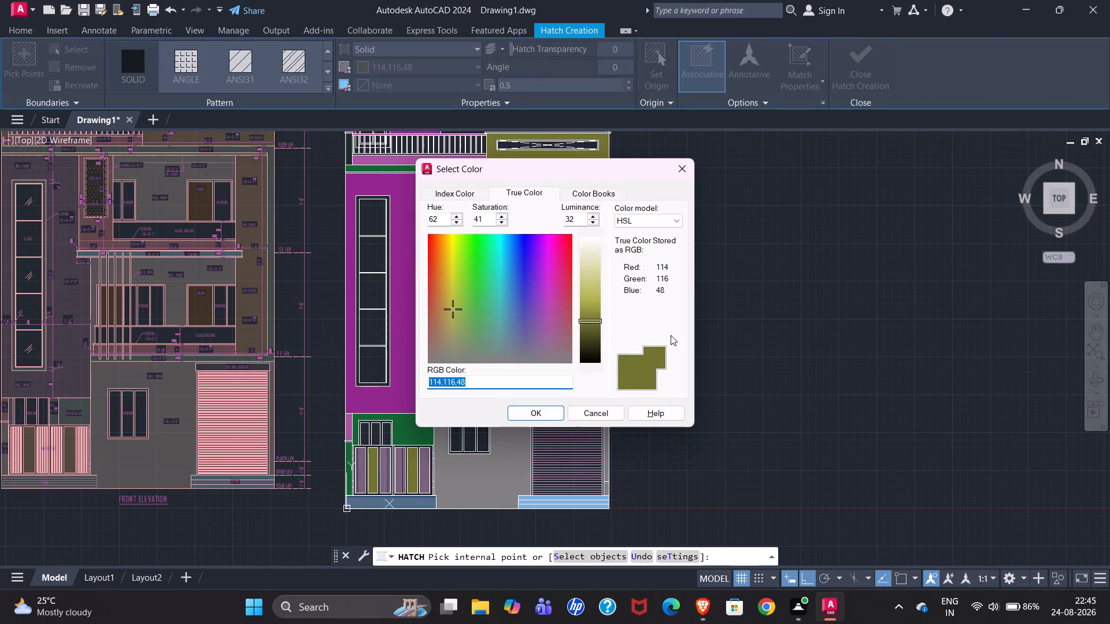
pyautogui.moveTo(597, 323); pyautogui.dragTo(599, 346)
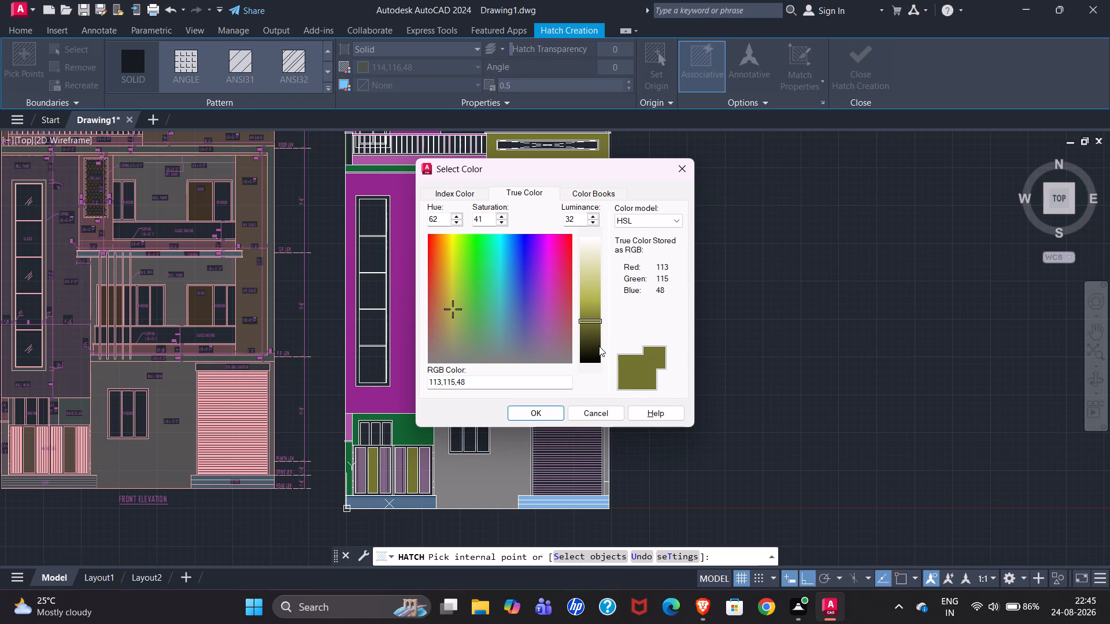
pyautogui.click(594, 345)
pyautogui.moveTo(595, 316); pyautogui.dragTo(600, 354)
pyautogui.moveTo(596, 320); pyautogui.dragTo(599, 362)
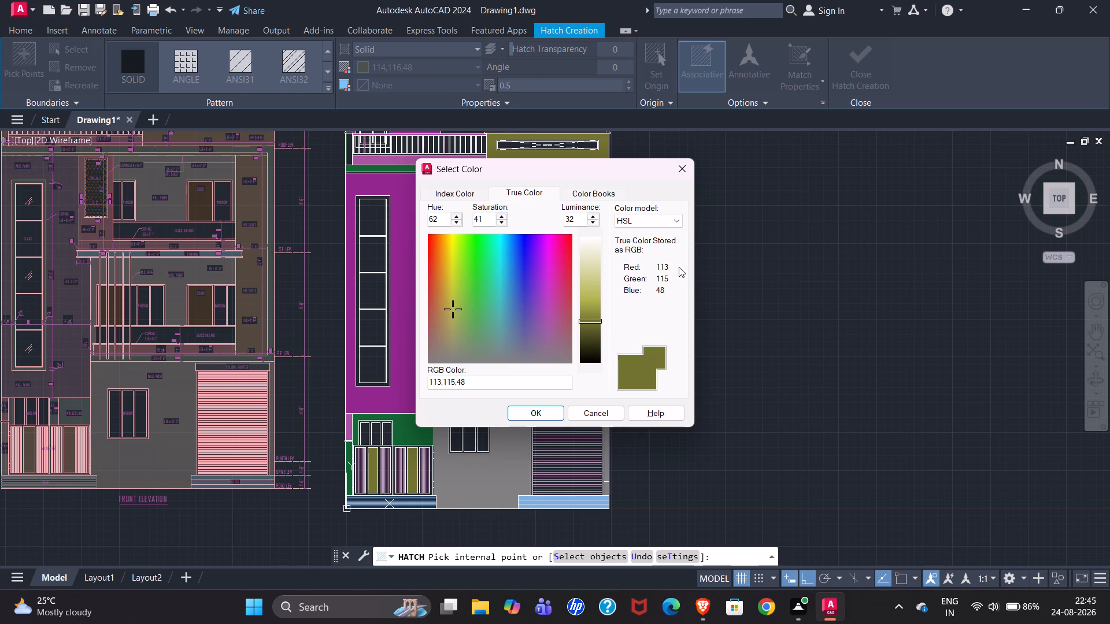
pyautogui.click(670, 264)
pyautogui.doubleClick(668, 265)
pyautogui.moveTo(591, 319); pyautogui.dragTo(593, 344)
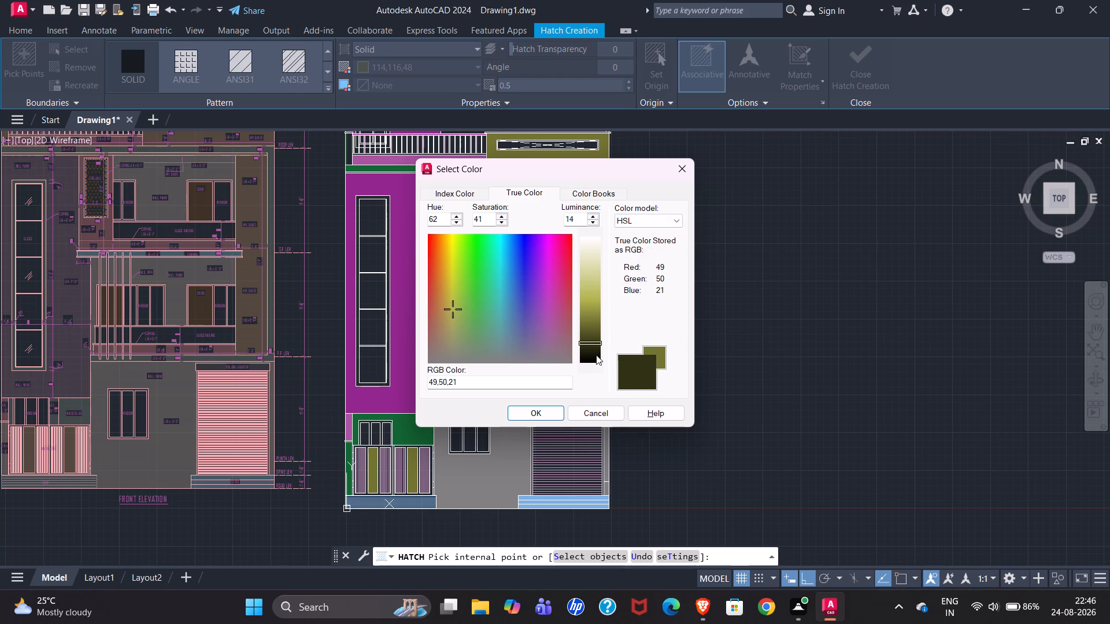
pyautogui.click(548, 411)
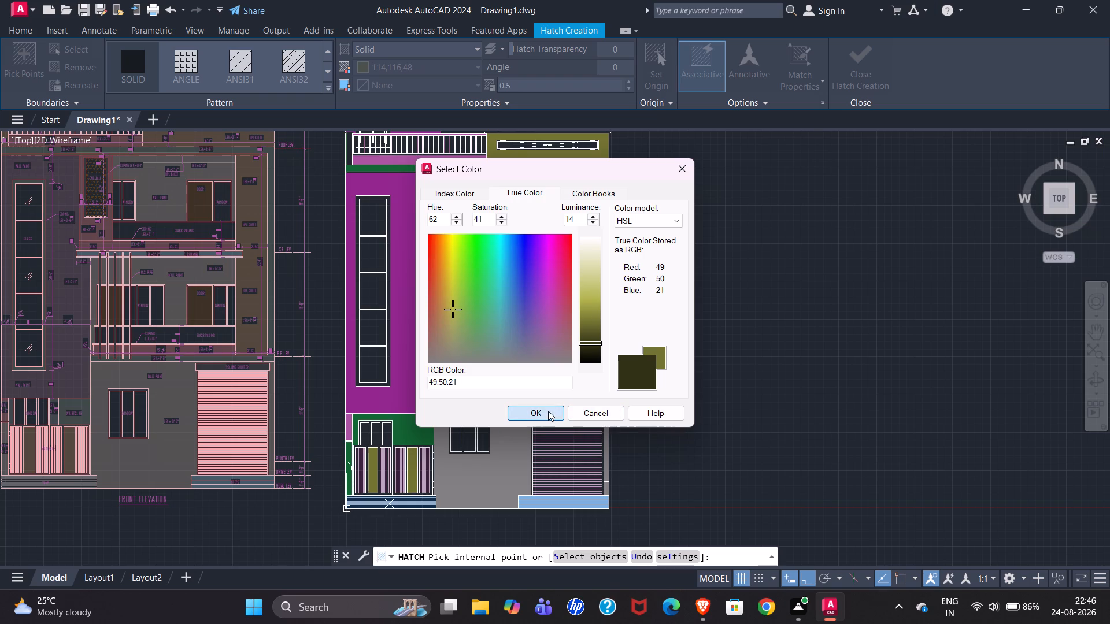
pyautogui.click(542, 322)
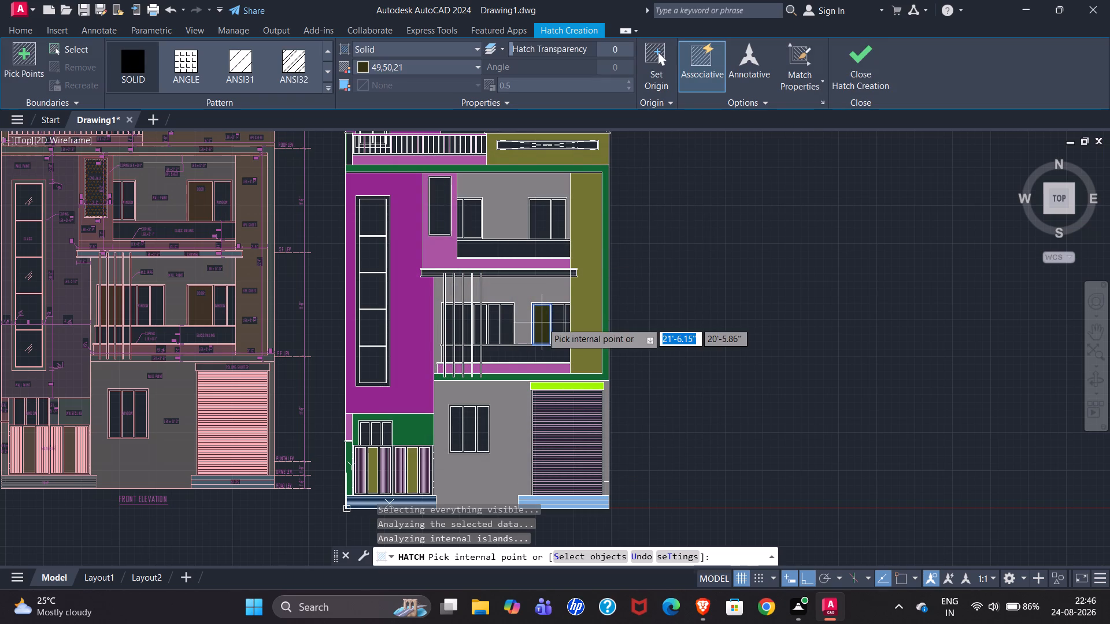
pyautogui.click(542, 222)
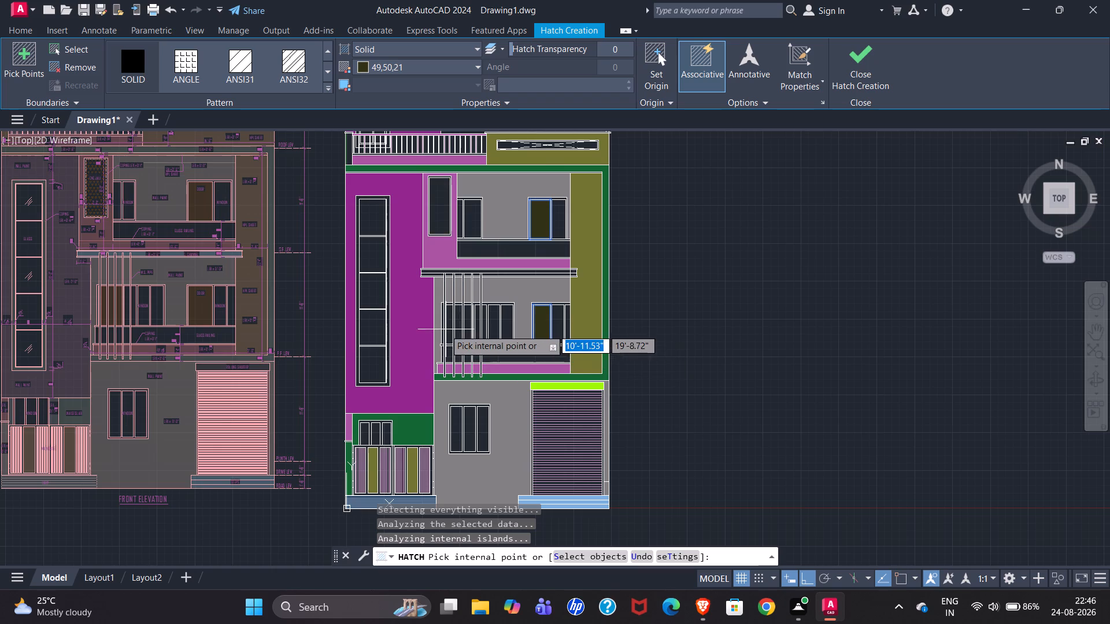
# Add the three door strips between the vertical pipes on the lower balcony to the 49,50,21 solid hatch, and finish it.
pyautogui.scroll(1, 444, 329)
pyautogui.scroll(-1, 484, 323)
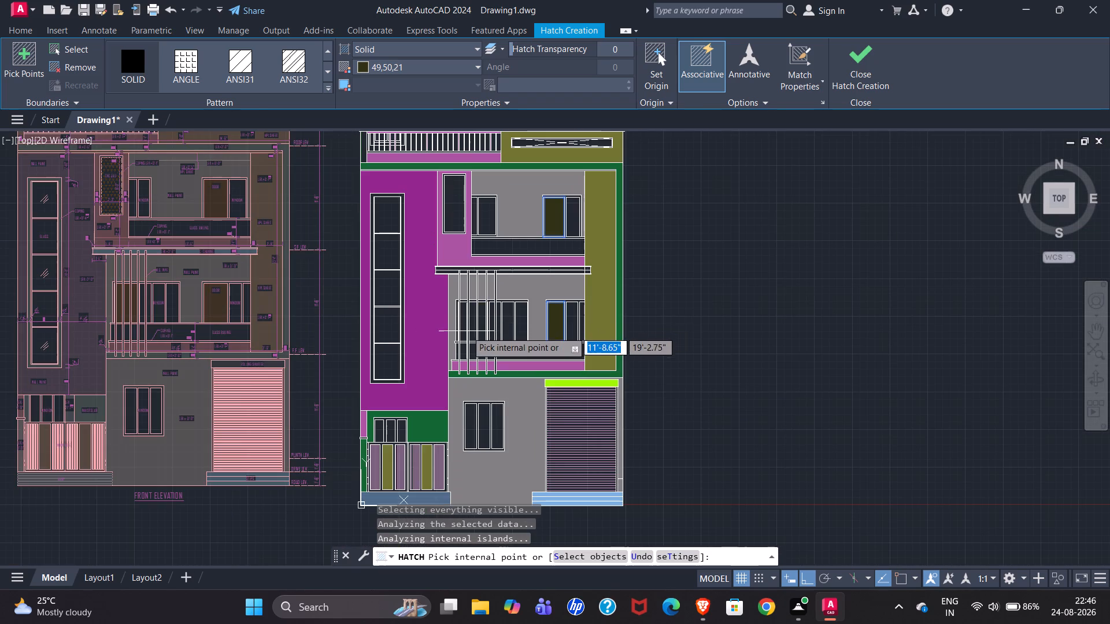
pyautogui.scroll(3, 460, 332)
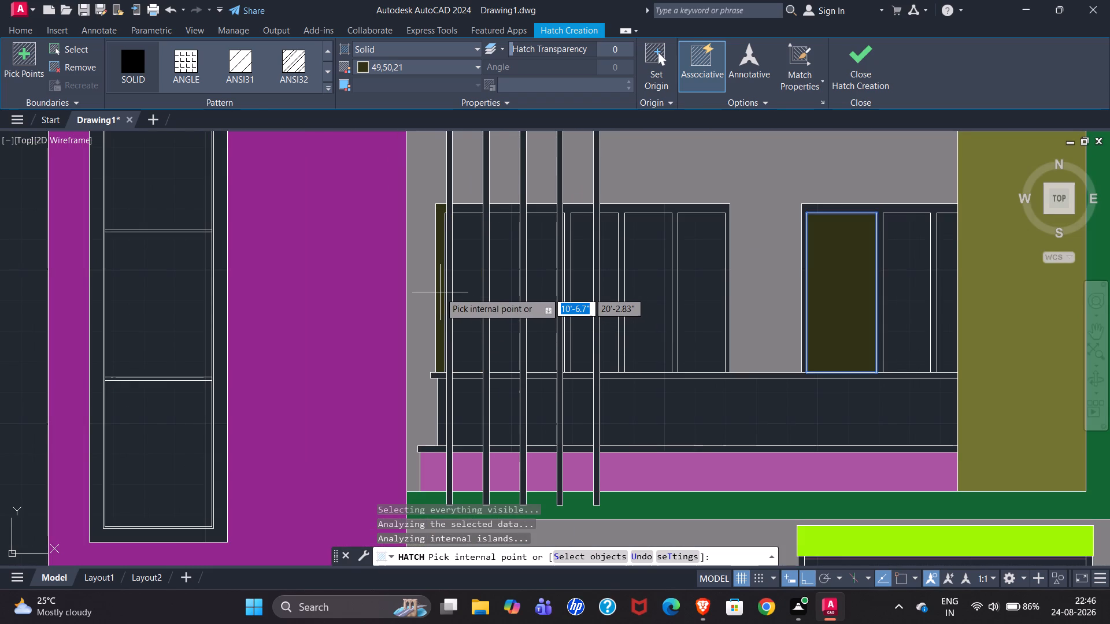
pyautogui.click(469, 283)
pyautogui.click(502, 273)
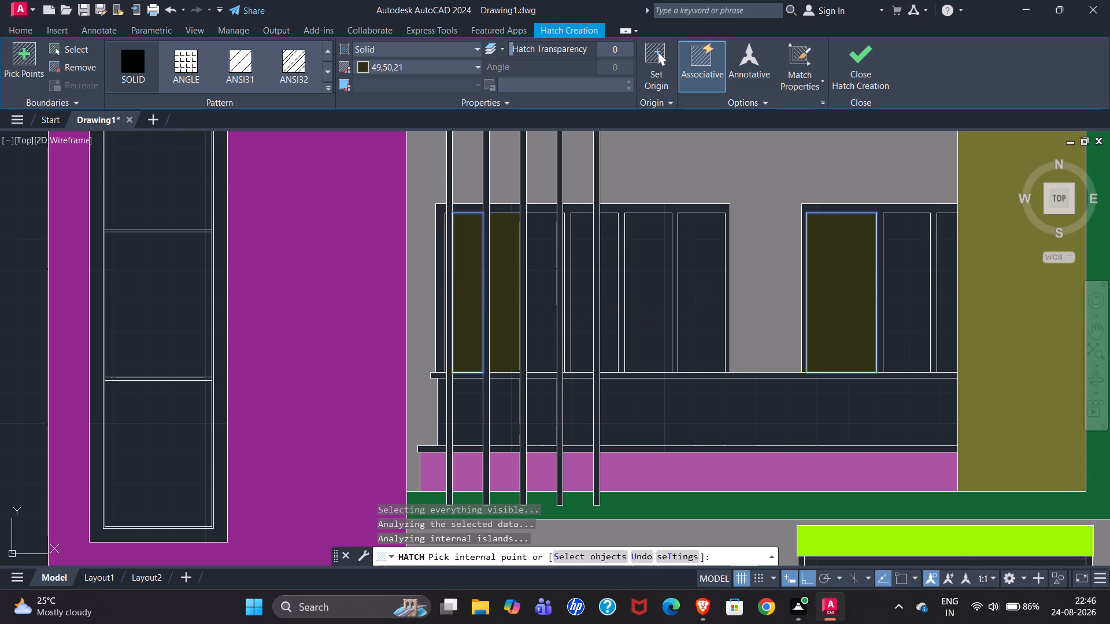
pyautogui.click(546, 266)
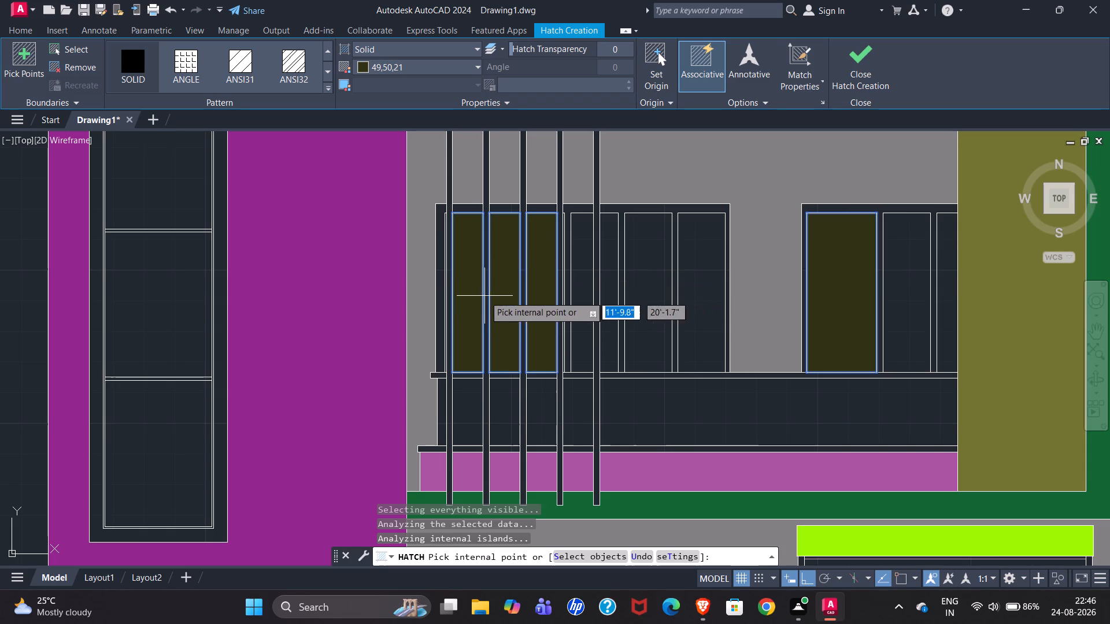
pyautogui.scroll(4, 448, 237)
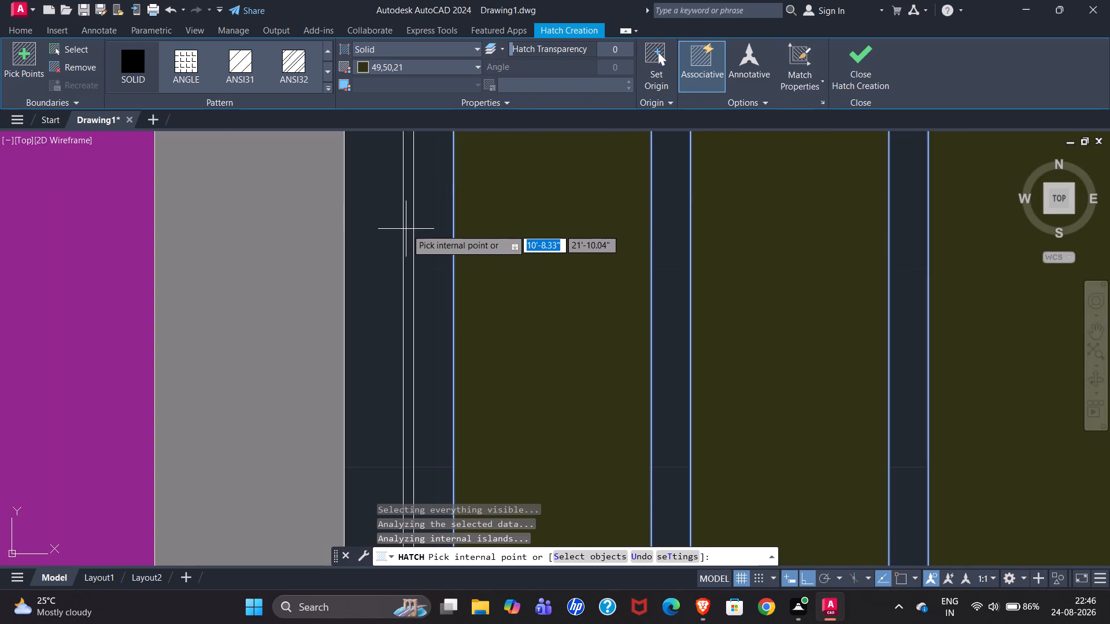
pyautogui.scroll(-1, 407, 228)
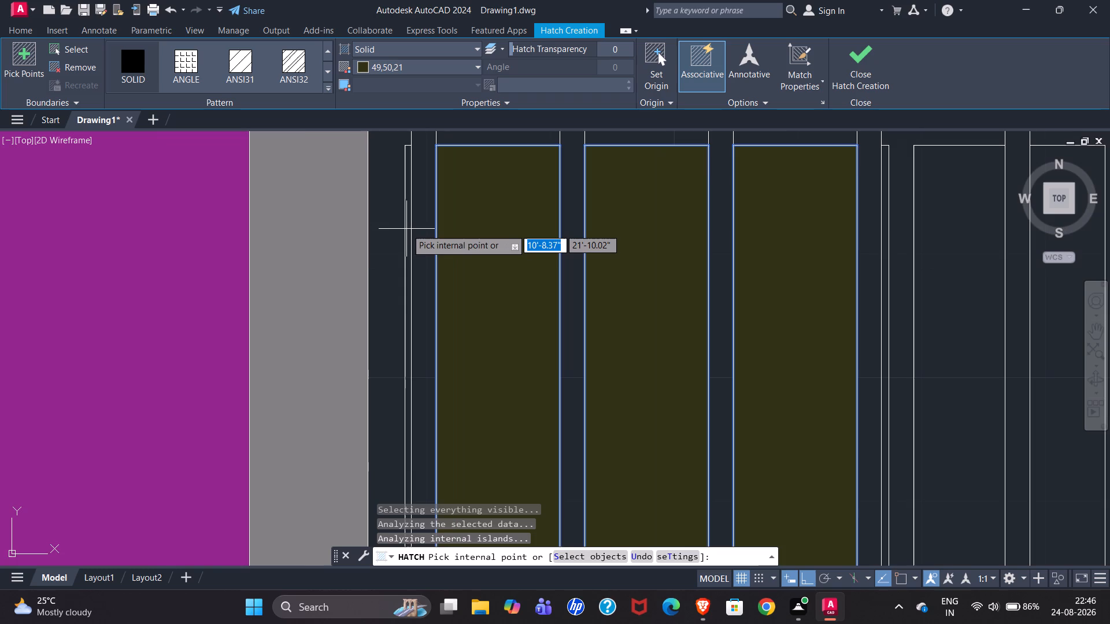
pyautogui.scroll(-3, 406, 229)
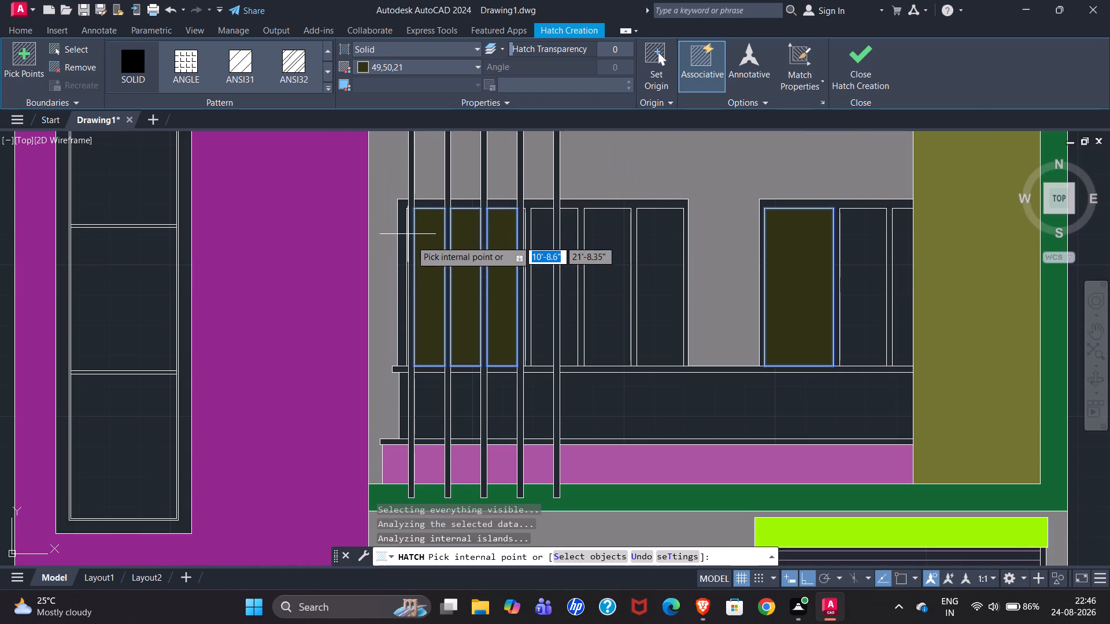
pyautogui.click(839, 87)
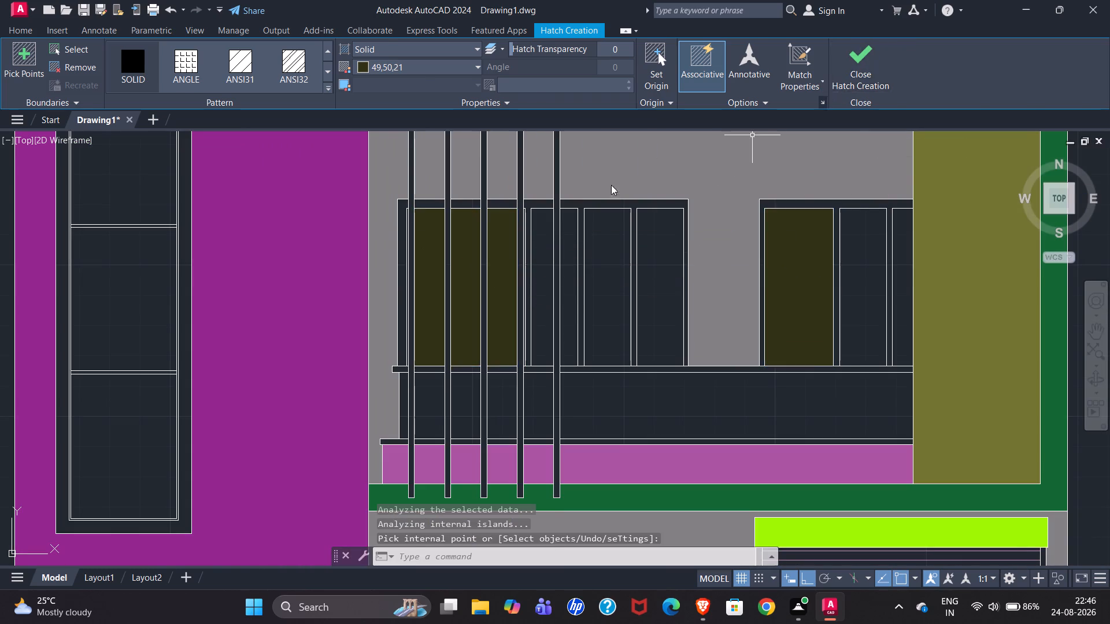
# Hatch the CNC jali panel beside the upper balcony in the redrawn elevation with the NET3 pattern in colour 49,50,21.
pyautogui.scroll(-2, 505, 238)
pyautogui.scroll(-2, 712, 225)
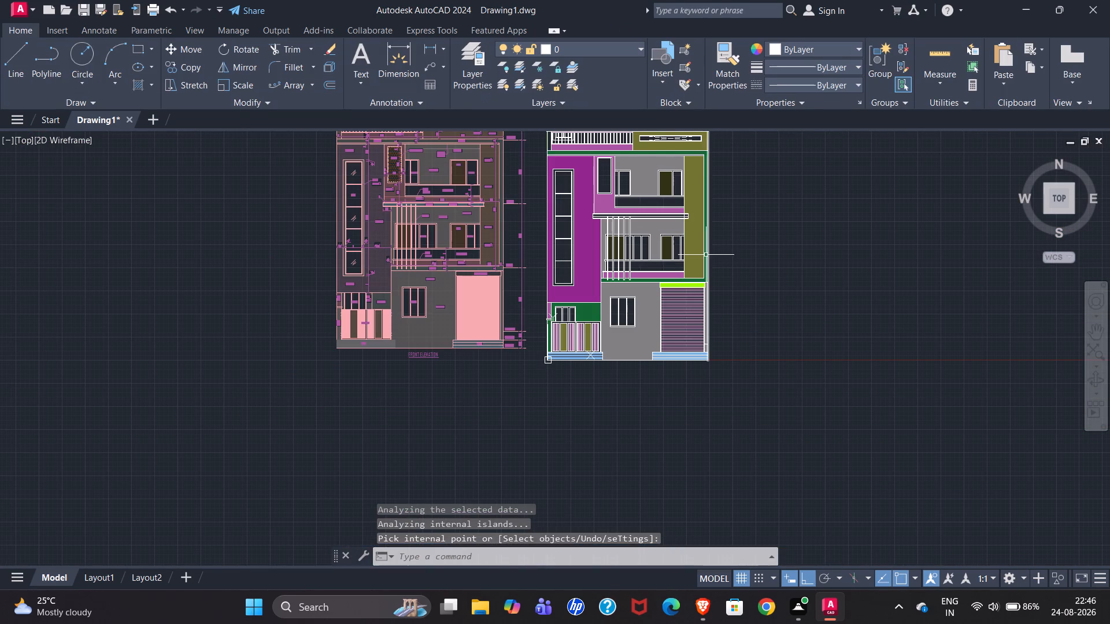
pyautogui.scroll(-1, 491, 377)
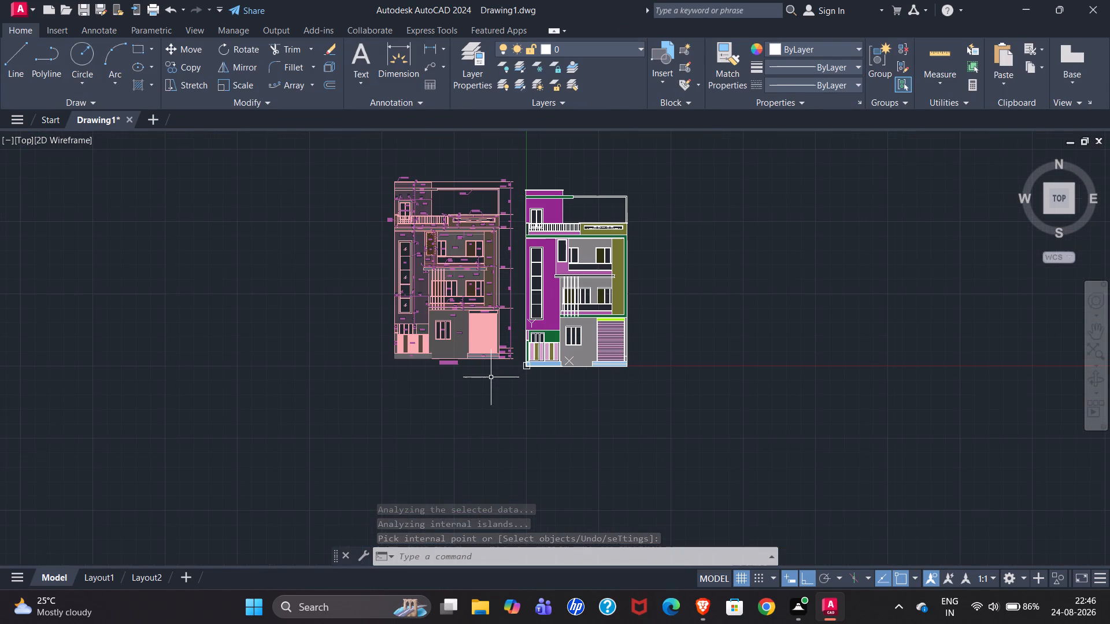
pyautogui.scroll(2, 584, 225)
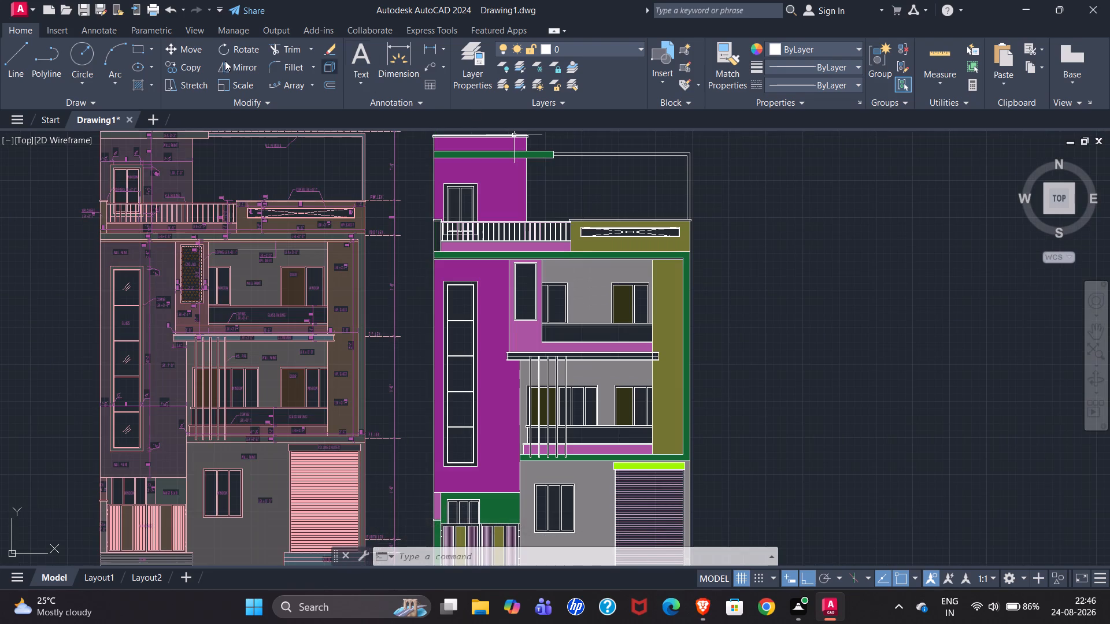
pyautogui.click(137, 87)
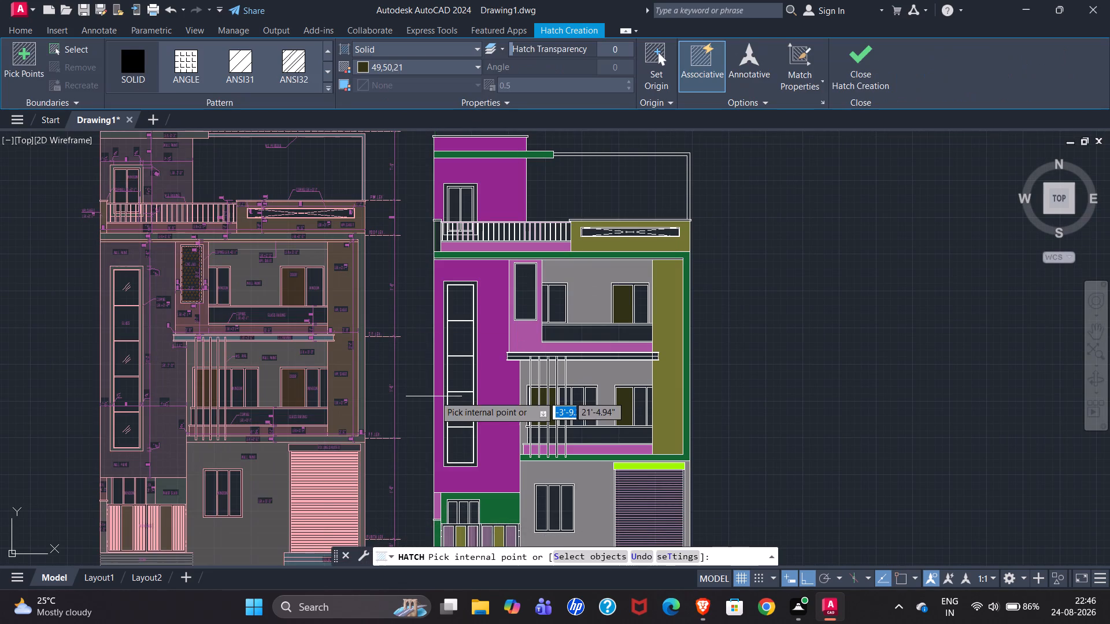
pyautogui.click(325, 83)
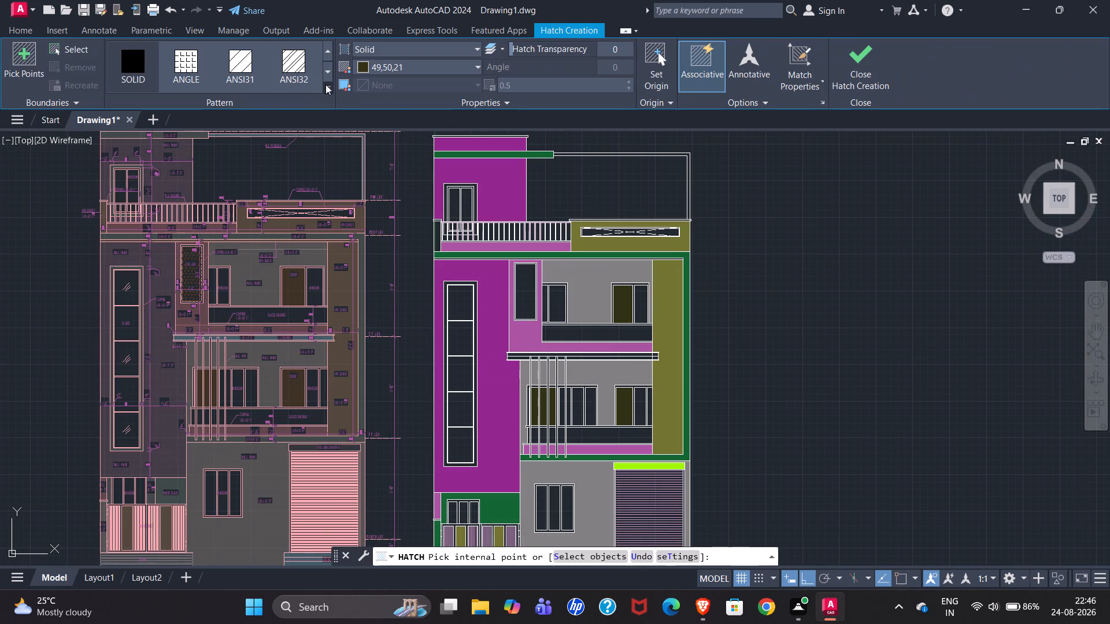
pyautogui.scroll(5, 218, 134)
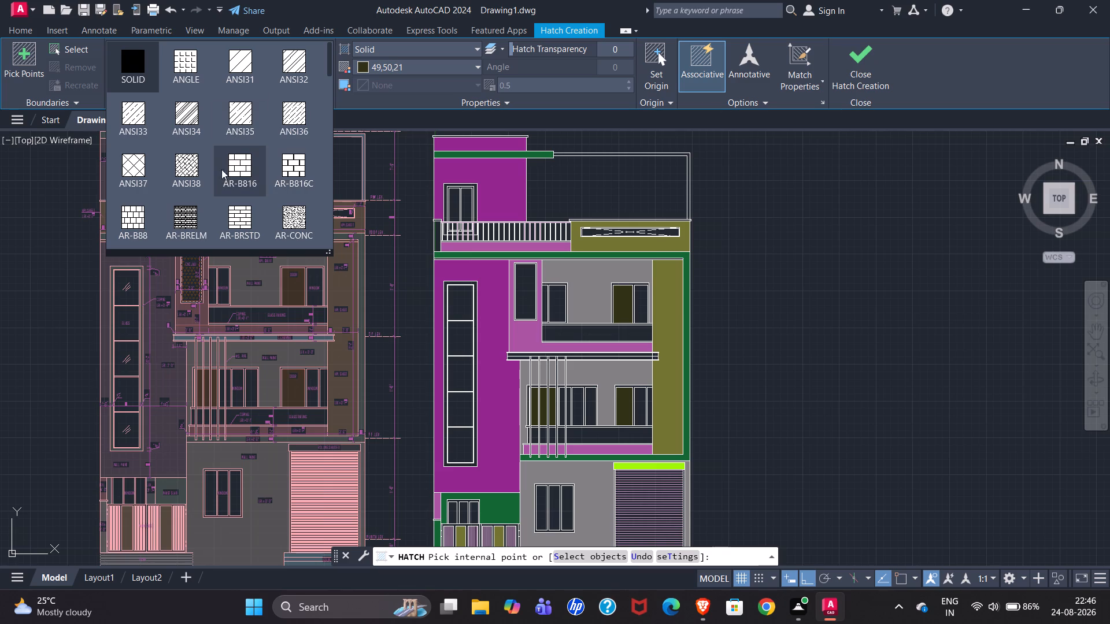
pyautogui.scroll(-2, 258, 187)
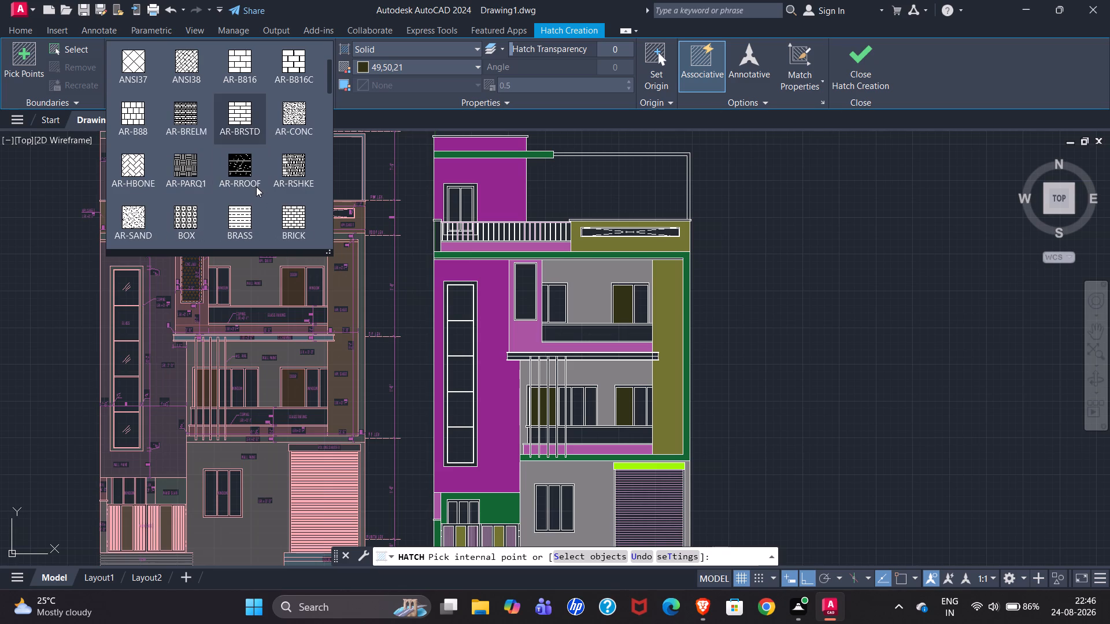
pyautogui.scroll(-1, 284, 173)
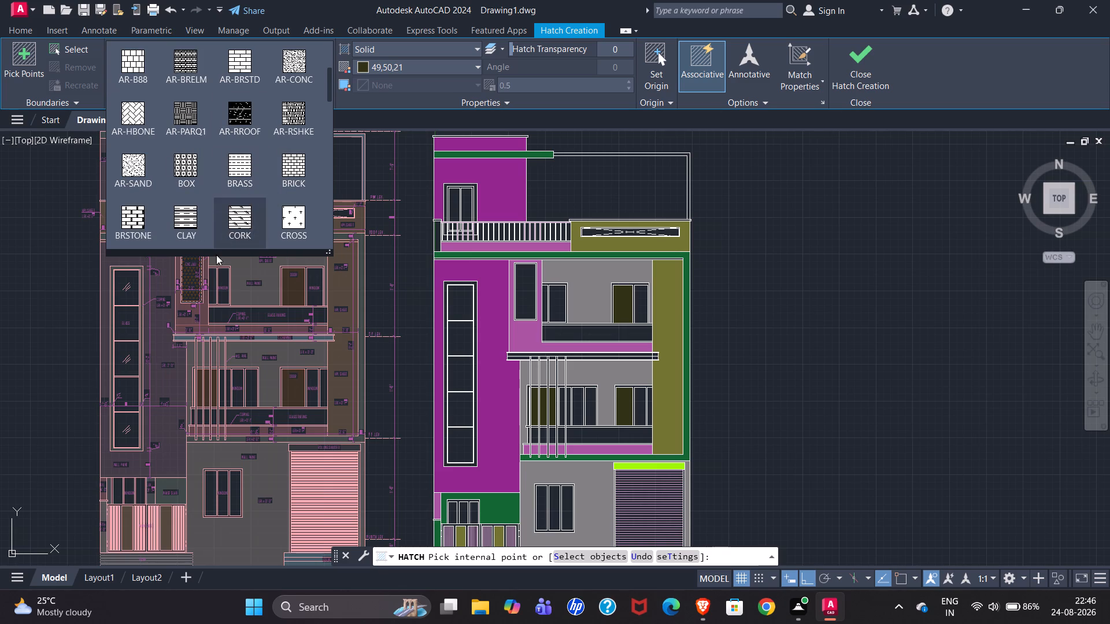
pyautogui.scroll(5, 174, 296)
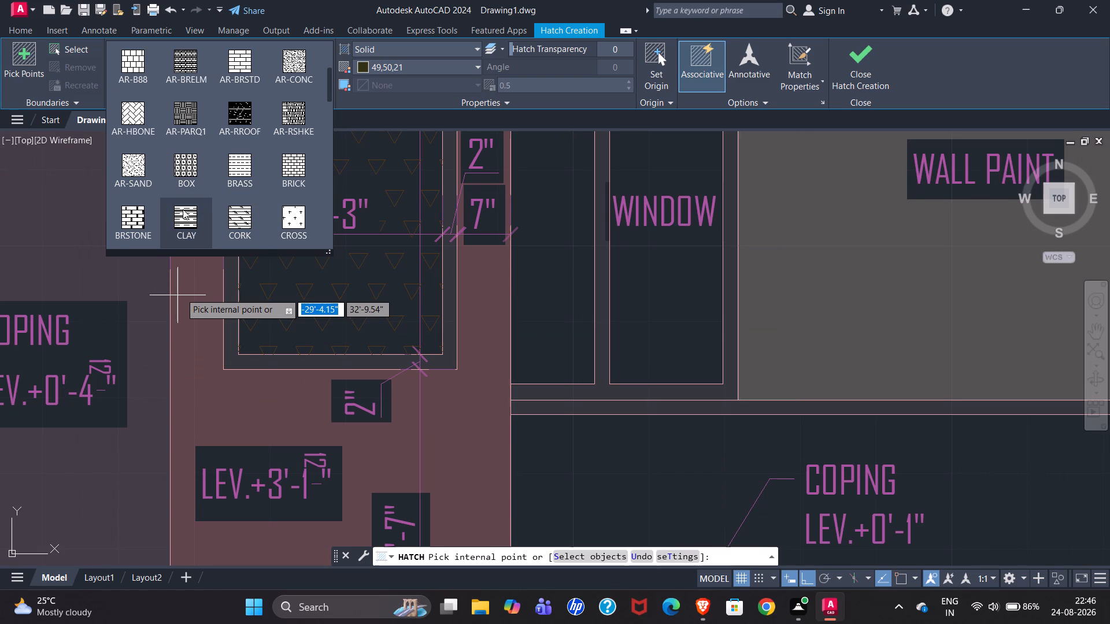
pyautogui.scroll(-1, 260, 157)
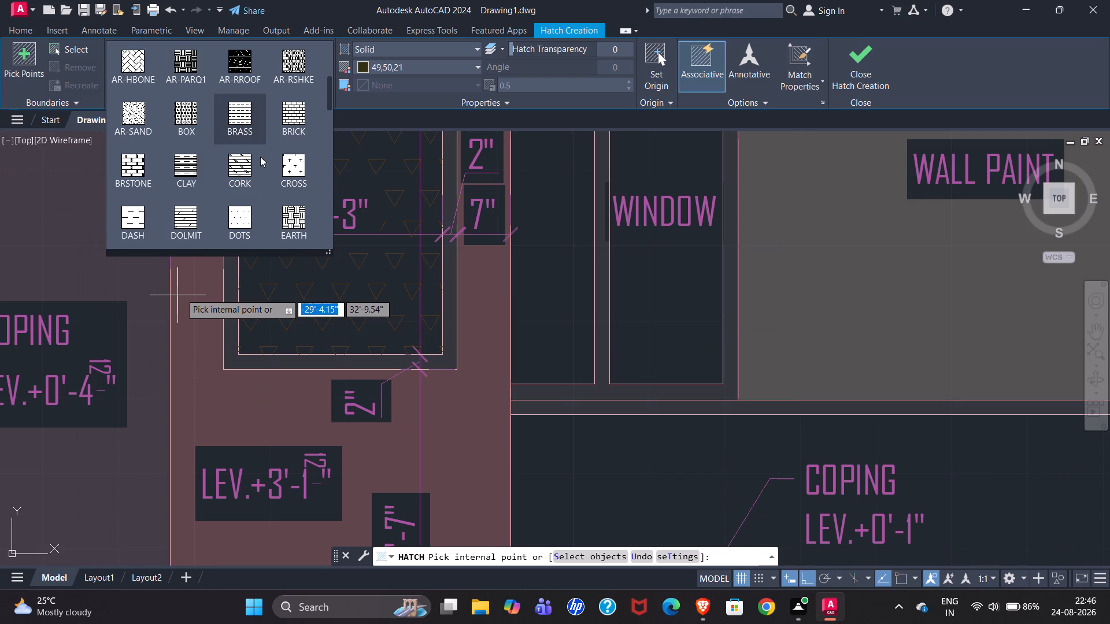
pyautogui.scroll(-1, 252, 161)
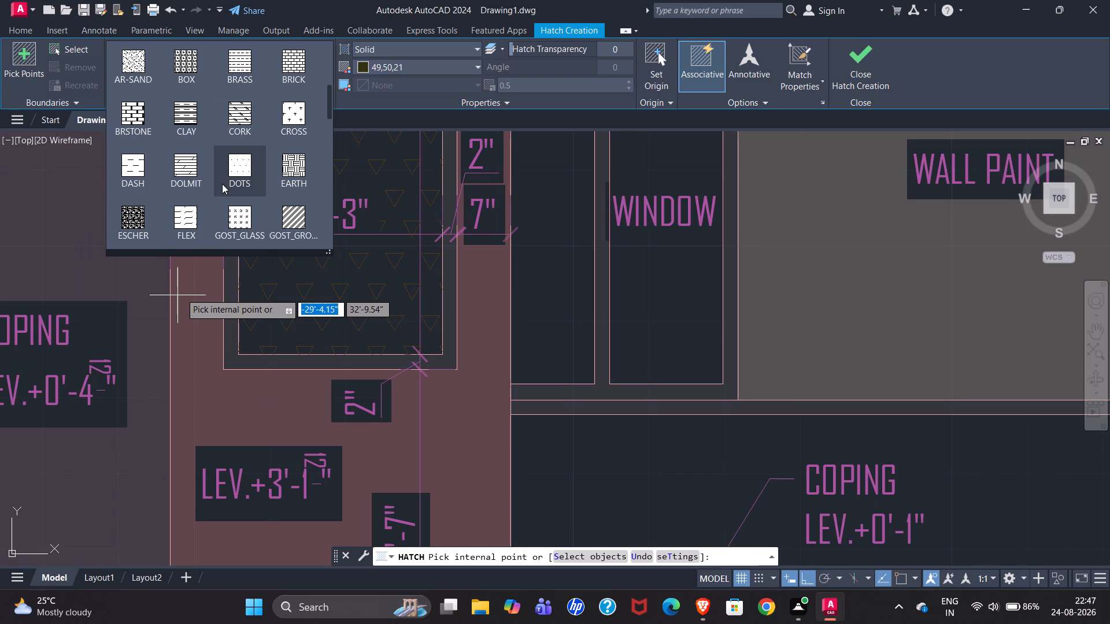
pyautogui.scroll(-1, 268, 176)
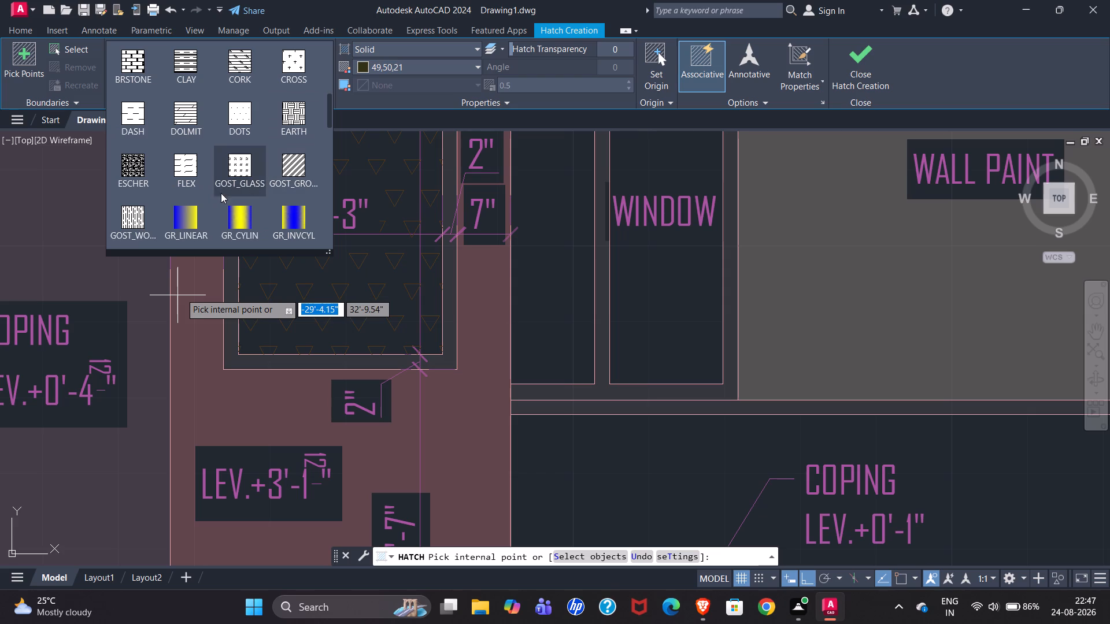
pyautogui.scroll(-3, 254, 188)
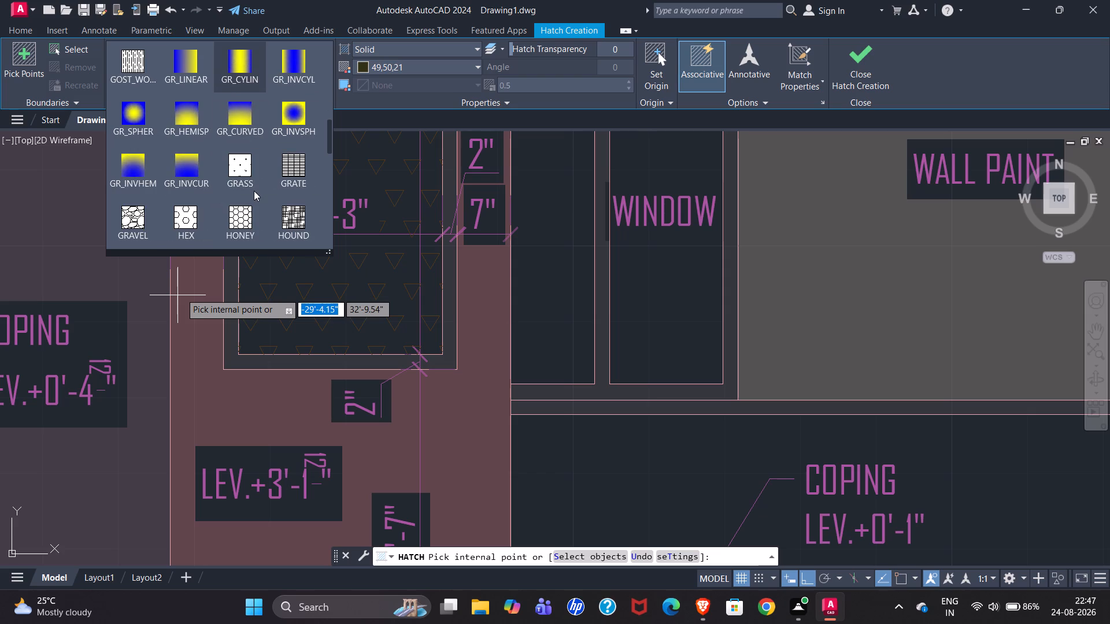
pyautogui.scroll(-6, 254, 191)
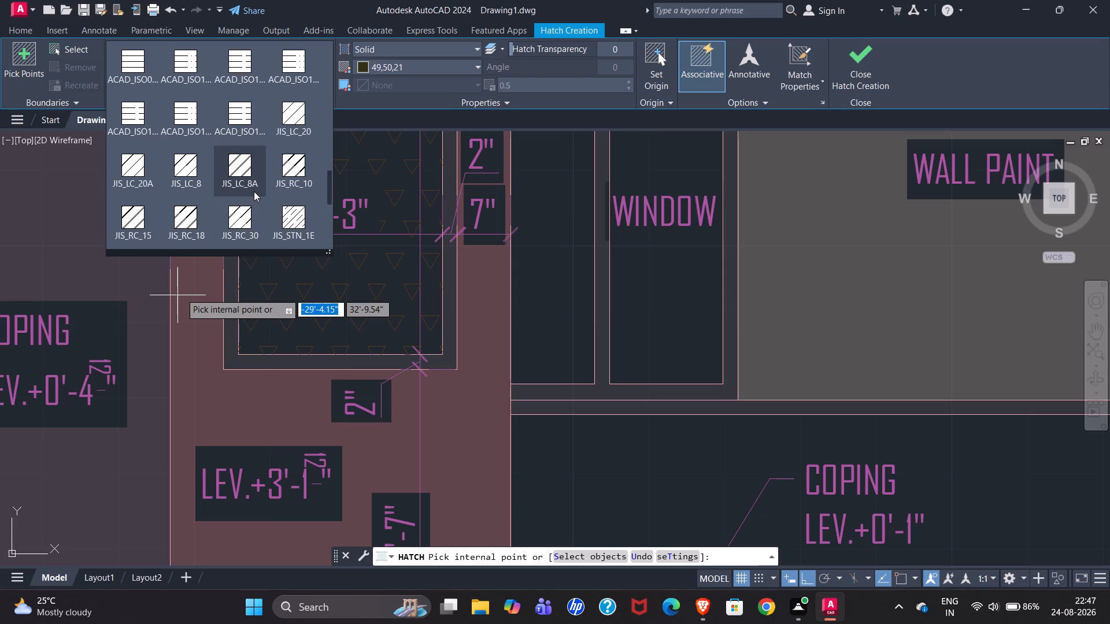
pyautogui.scroll(-2, 254, 191)
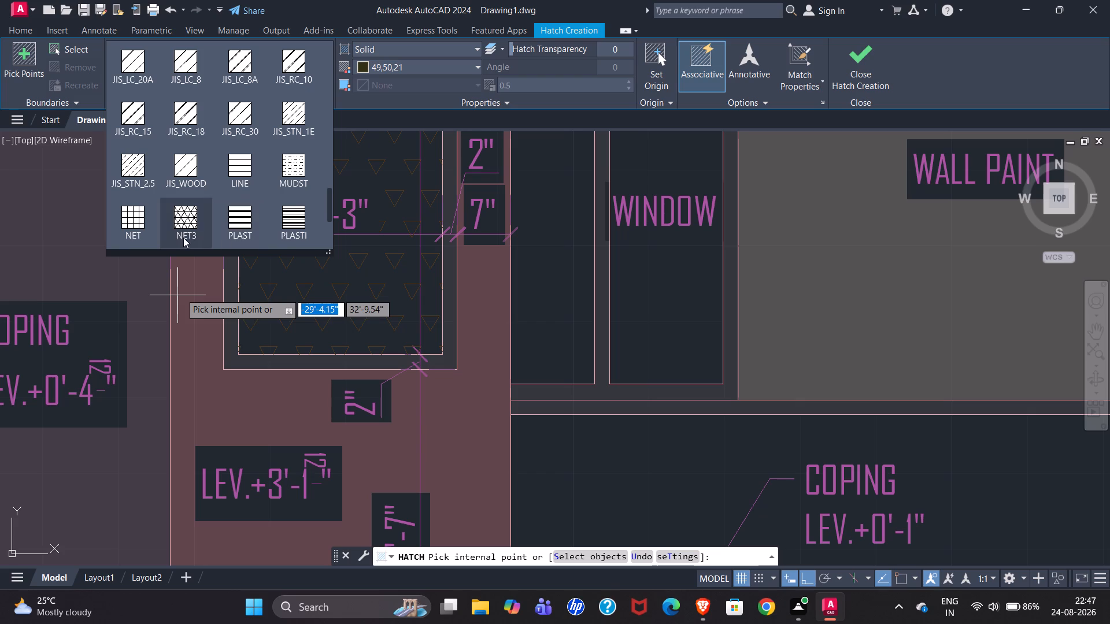
pyautogui.click(183, 225)
pyautogui.scroll(-3, 119, 203)
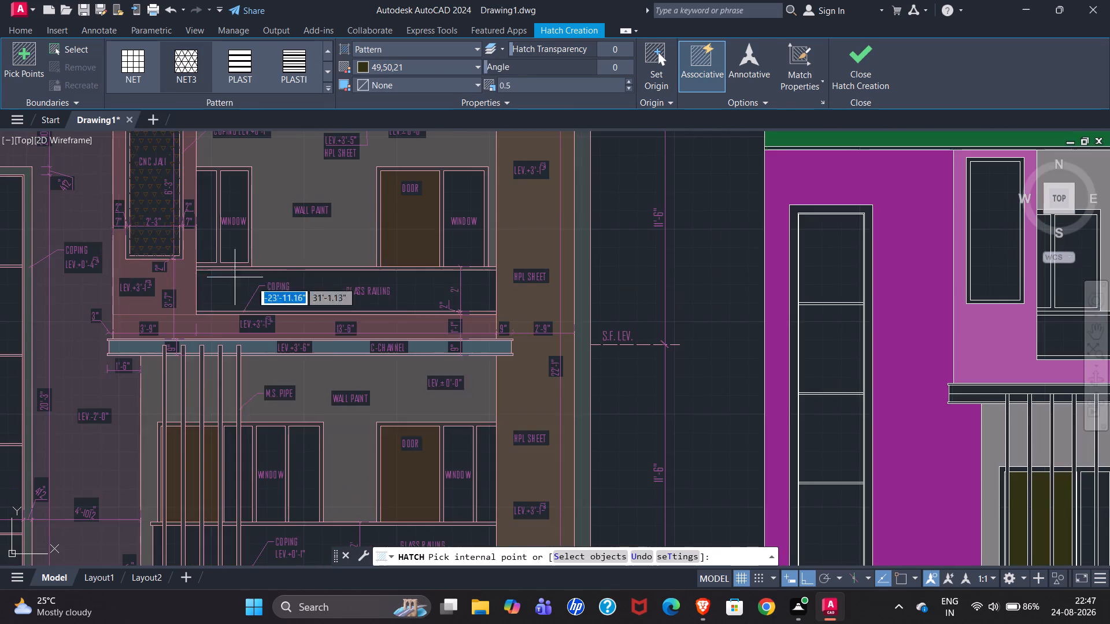
pyautogui.scroll(-1, 272, 286)
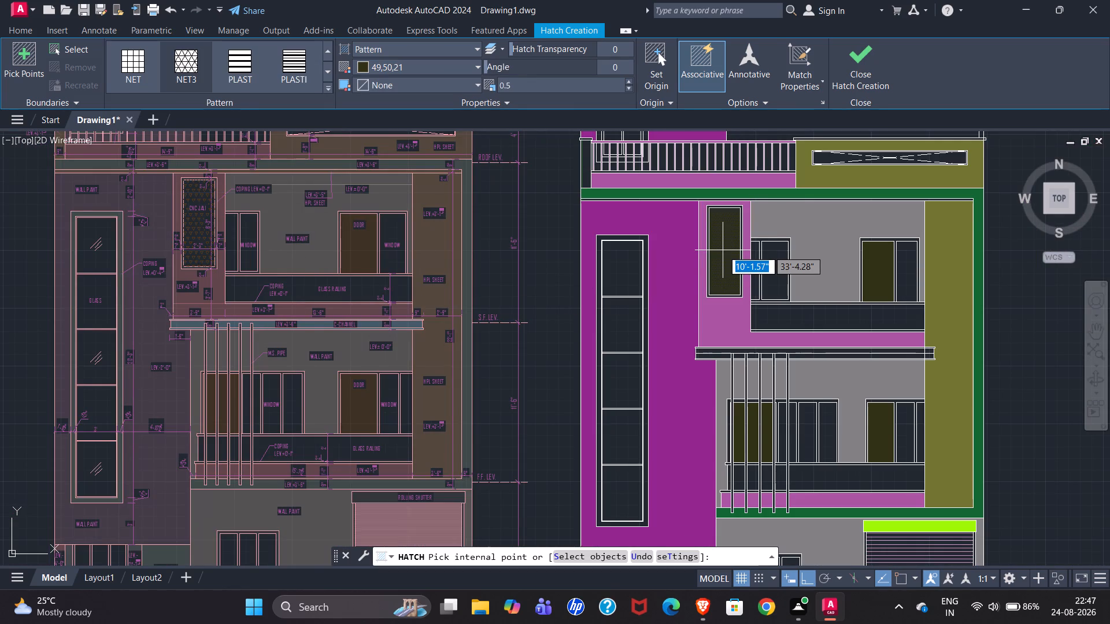
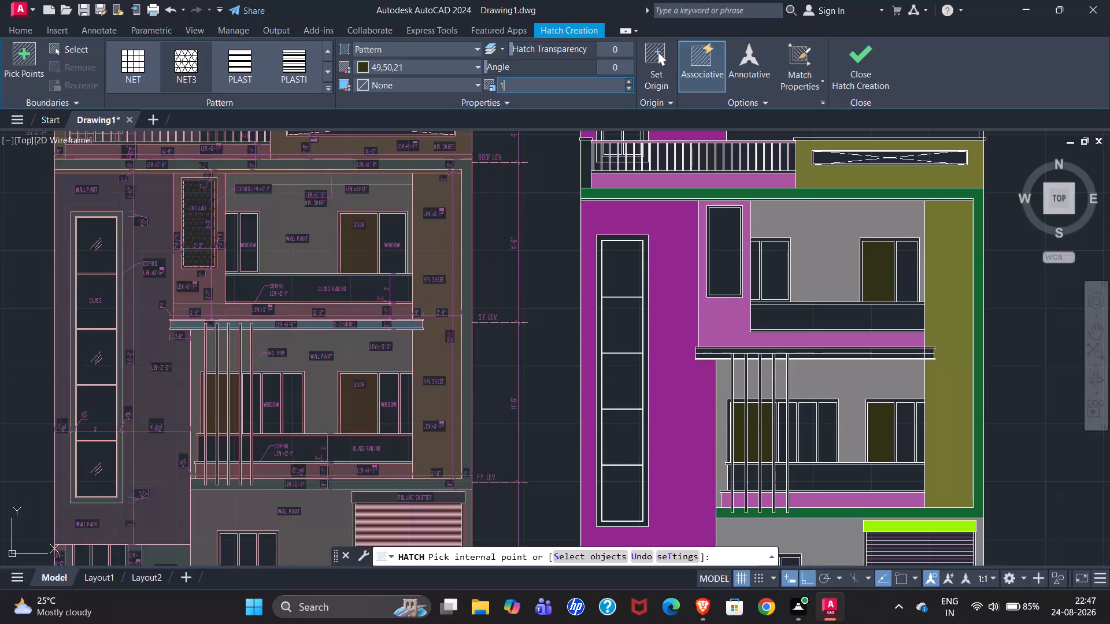
# Set the NET3 hatch scale to 1, apply it inside the CNC jali panel's inner frame, and finish the hatch.
pyautogui.press('Return')
pyautogui.scroll(3, 726, 240)
pyautogui.click(723, 242)
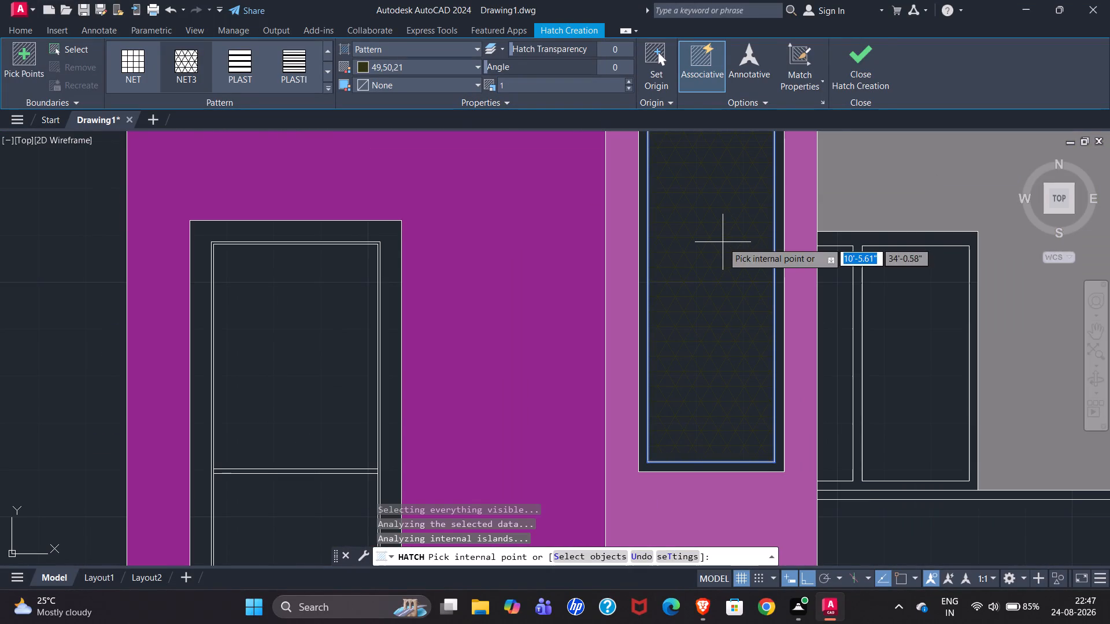
pyautogui.click(864, 64)
# Fill the narrow parapet post at the outer end of the terrace railing with a solid hatch in colour 114,116,48.
pyautogui.scroll(-2, 435, 166)
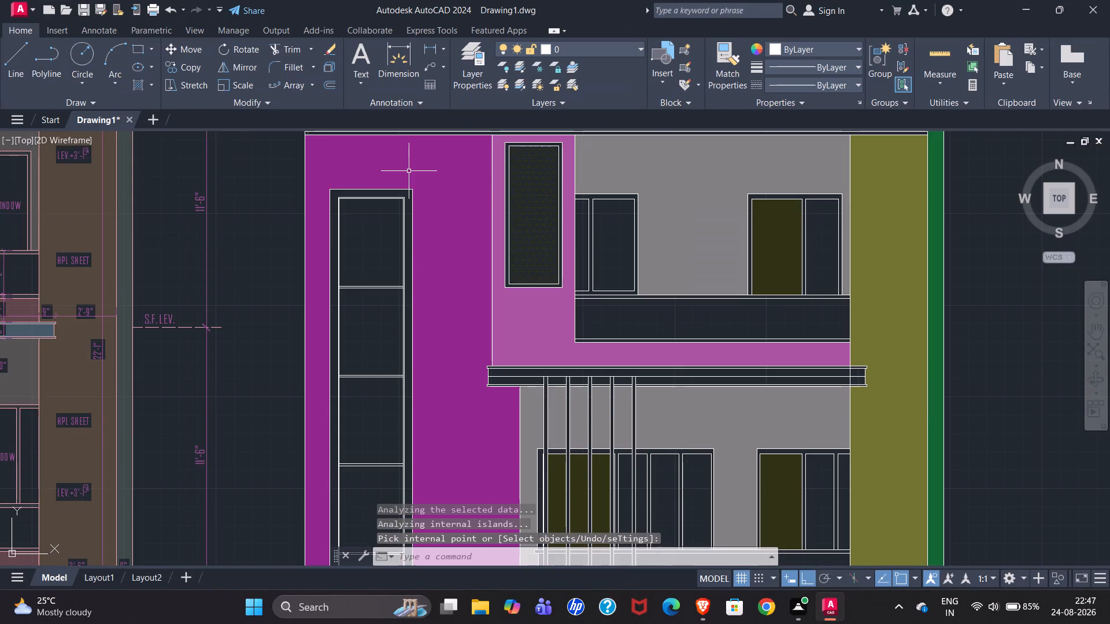
pyautogui.scroll(-2, 751, 197)
pyautogui.scroll(-1, 446, 325)
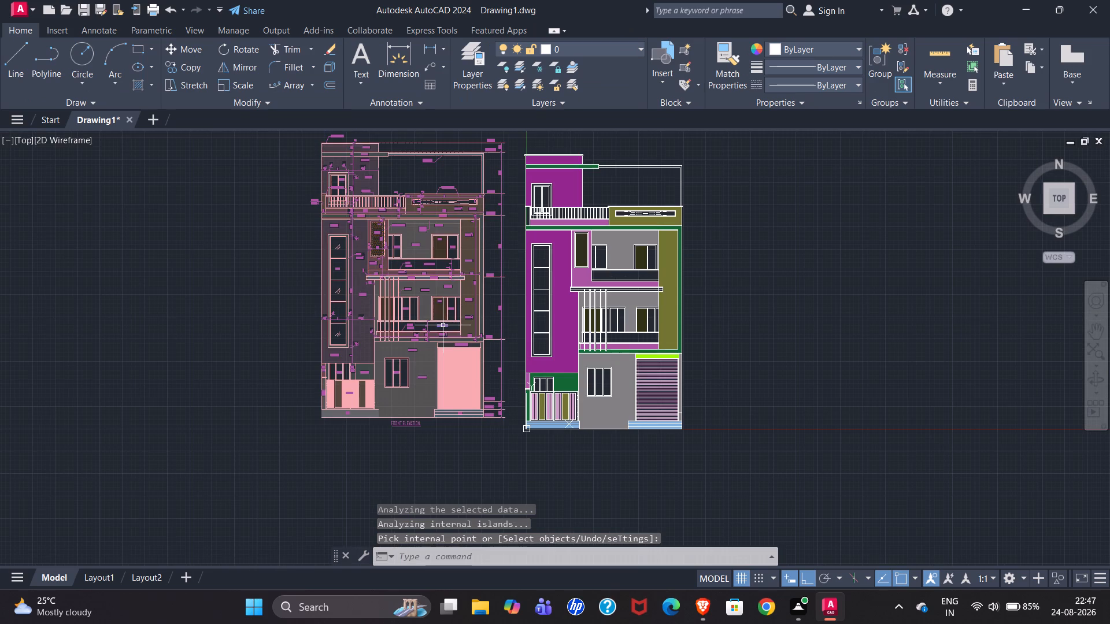
pyautogui.scroll(1, 331, 183)
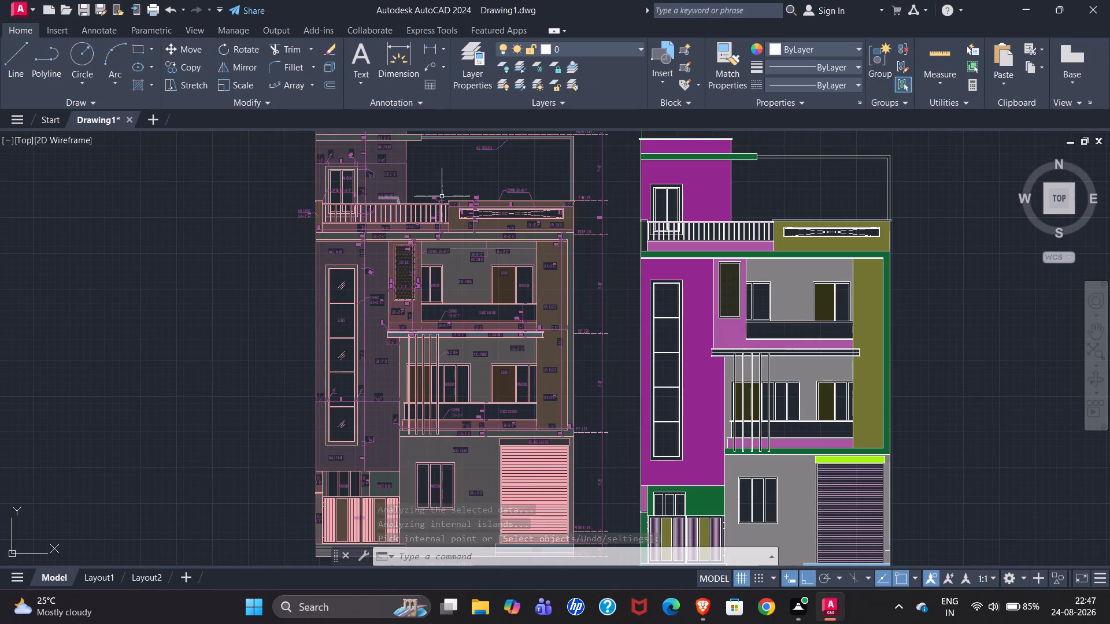
pyautogui.scroll(-1, 353, 255)
pyautogui.scroll(4, 441, 190)
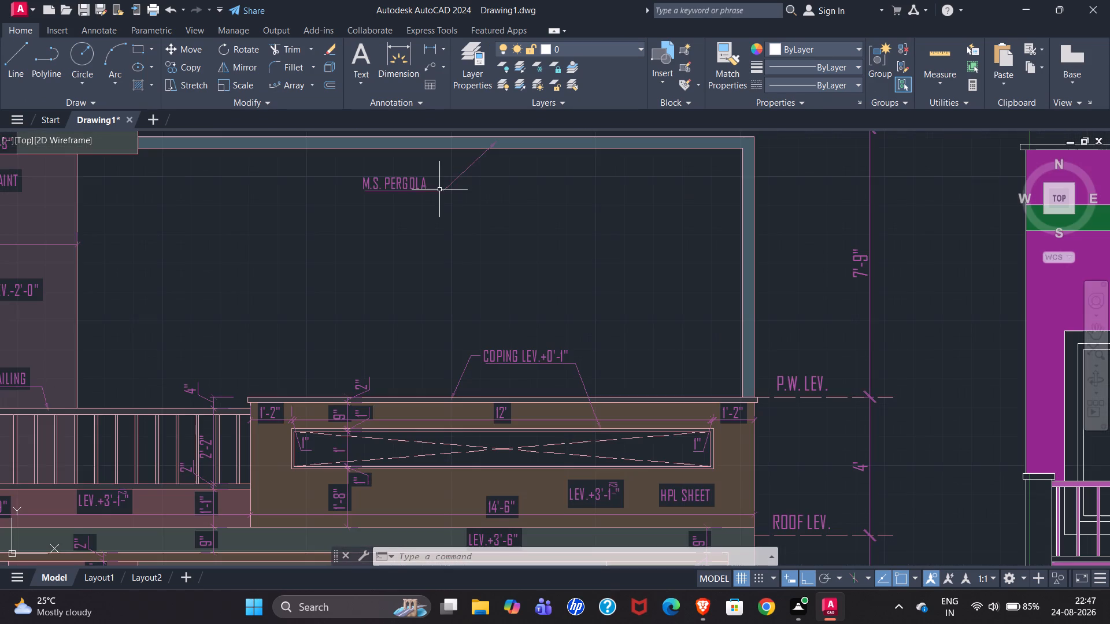
pyautogui.scroll(-2, 312, 214)
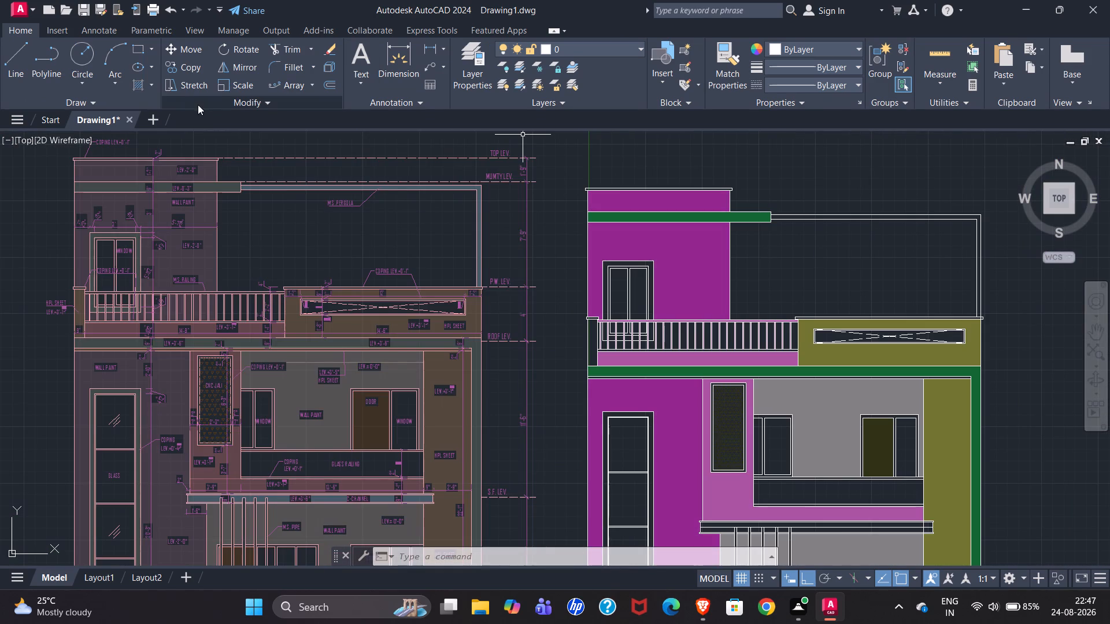
pyautogui.click(144, 87)
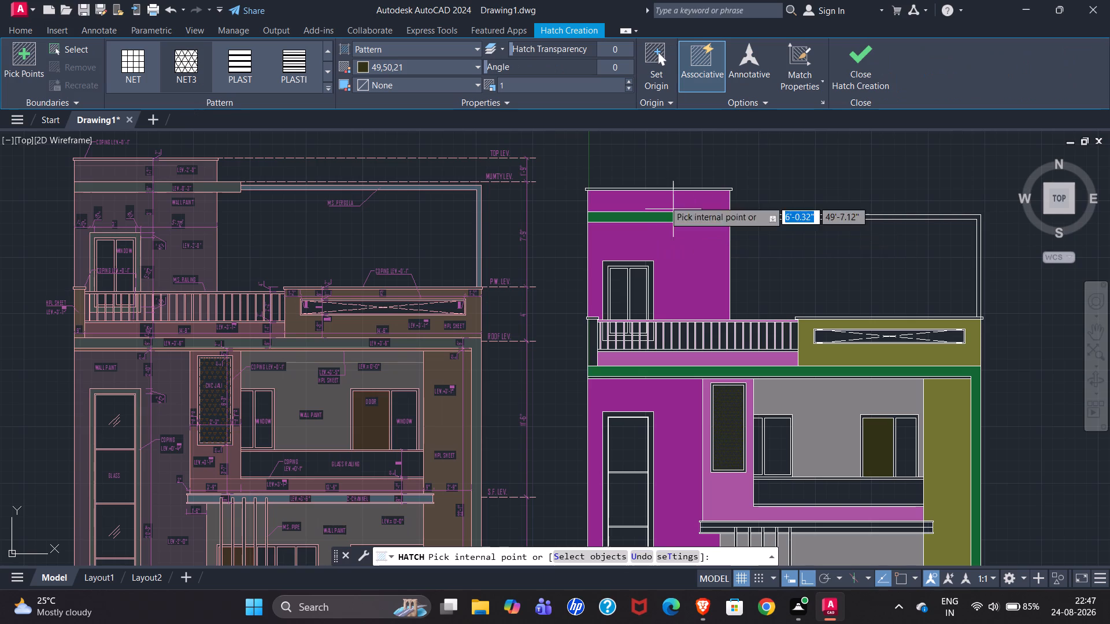
pyautogui.scroll(-1, 562, 155)
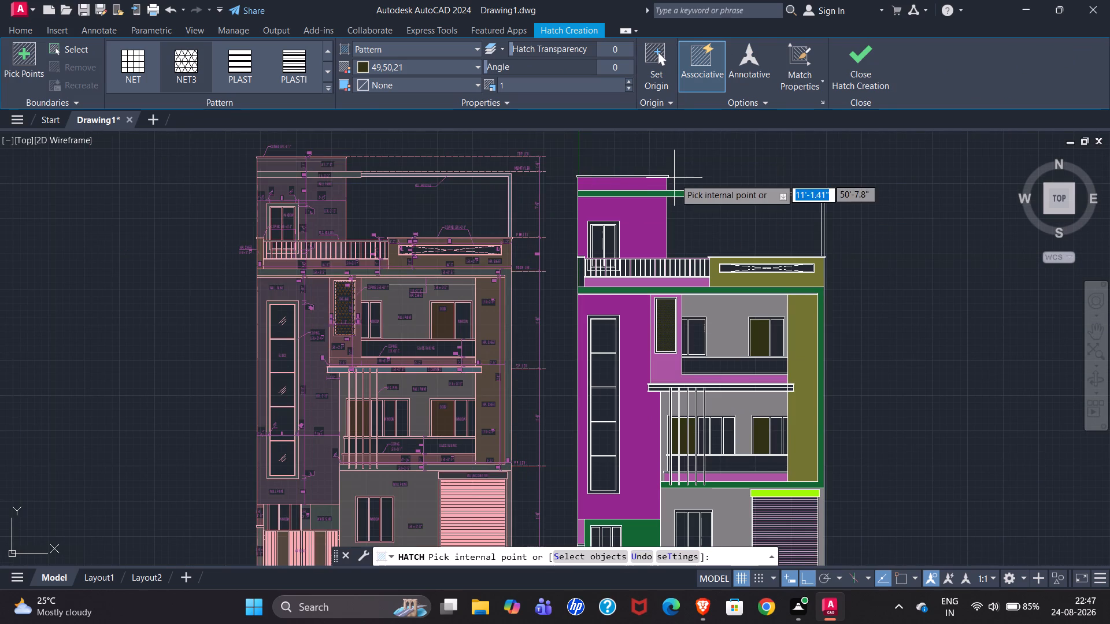
pyautogui.click(460, 61)
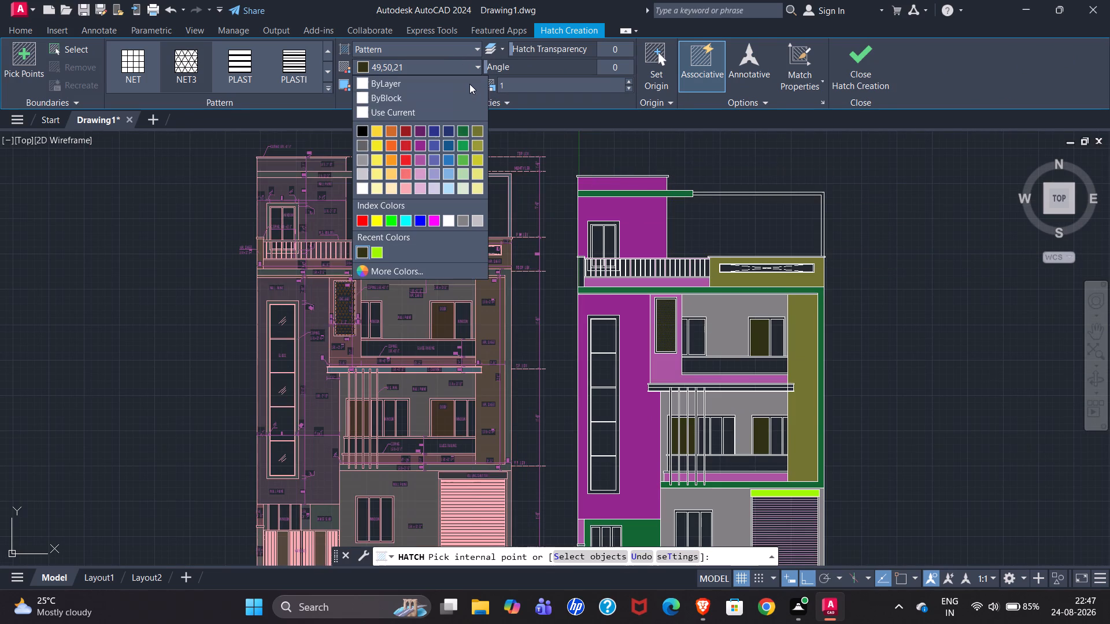
pyautogui.click(479, 132)
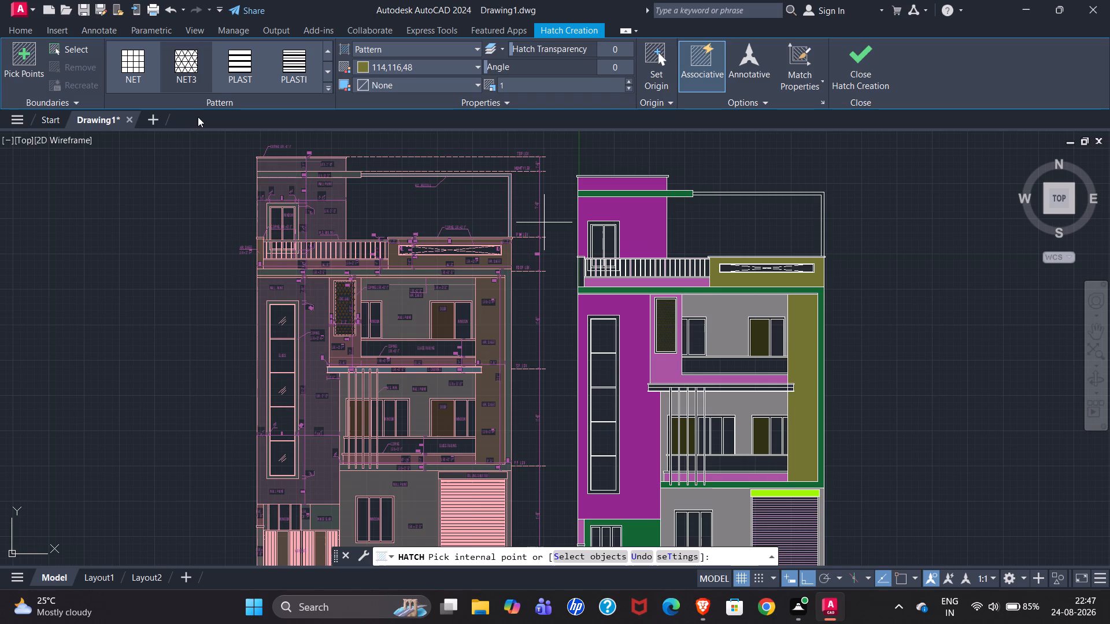
pyautogui.click(327, 91)
pyautogui.scroll(7, 185, 120)
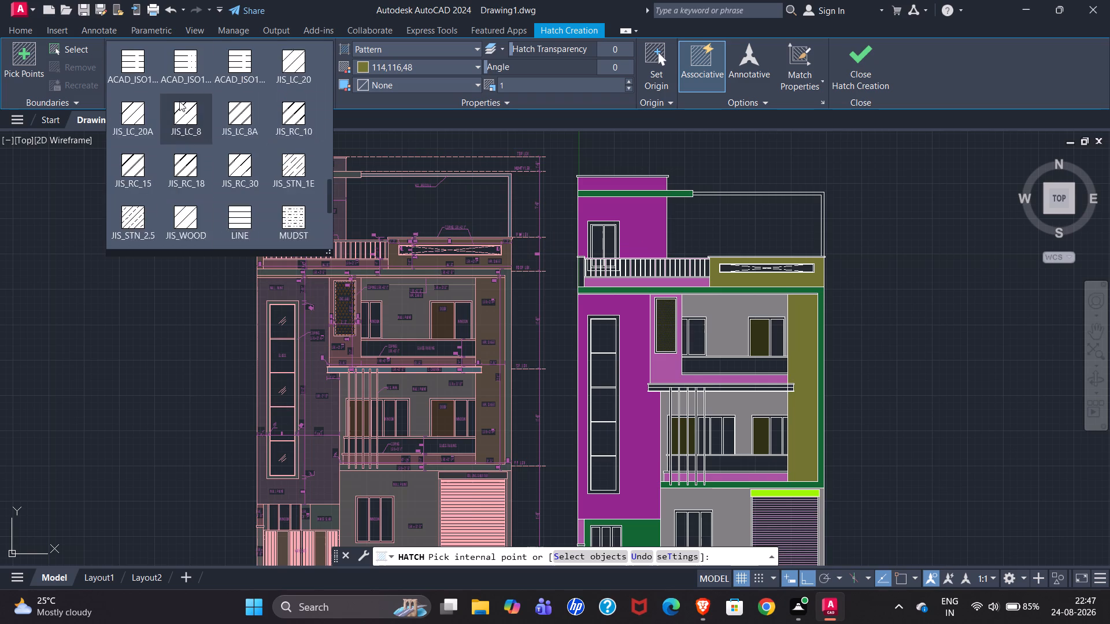
pyautogui.scroll(20, 179, 98)
pyautogui.scroll(7, 139, 71)
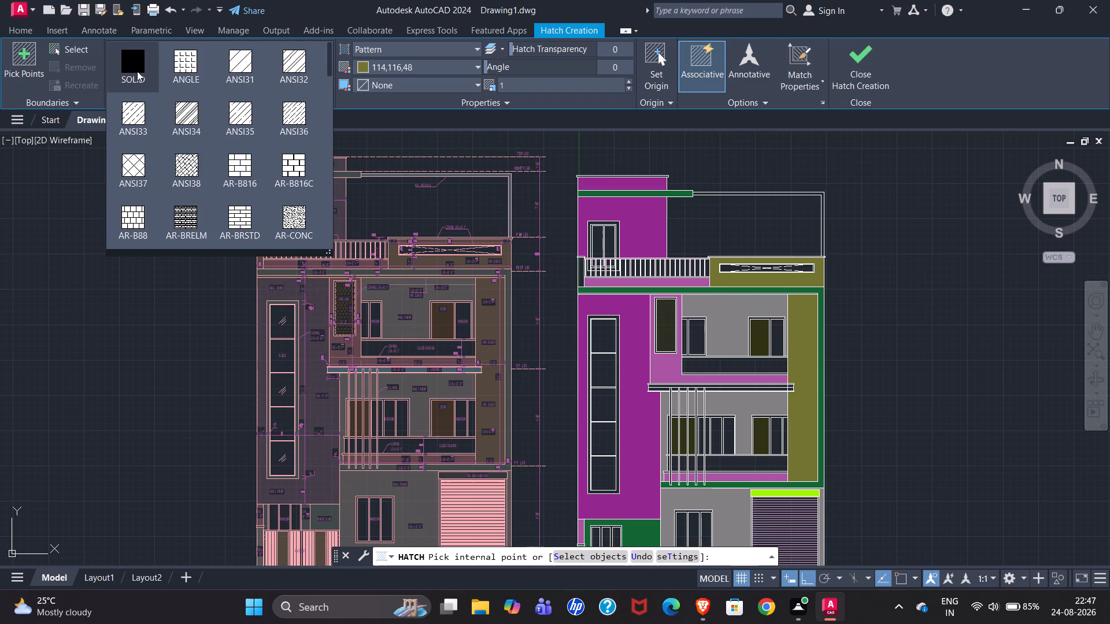
pyautogui.click(137, 70)
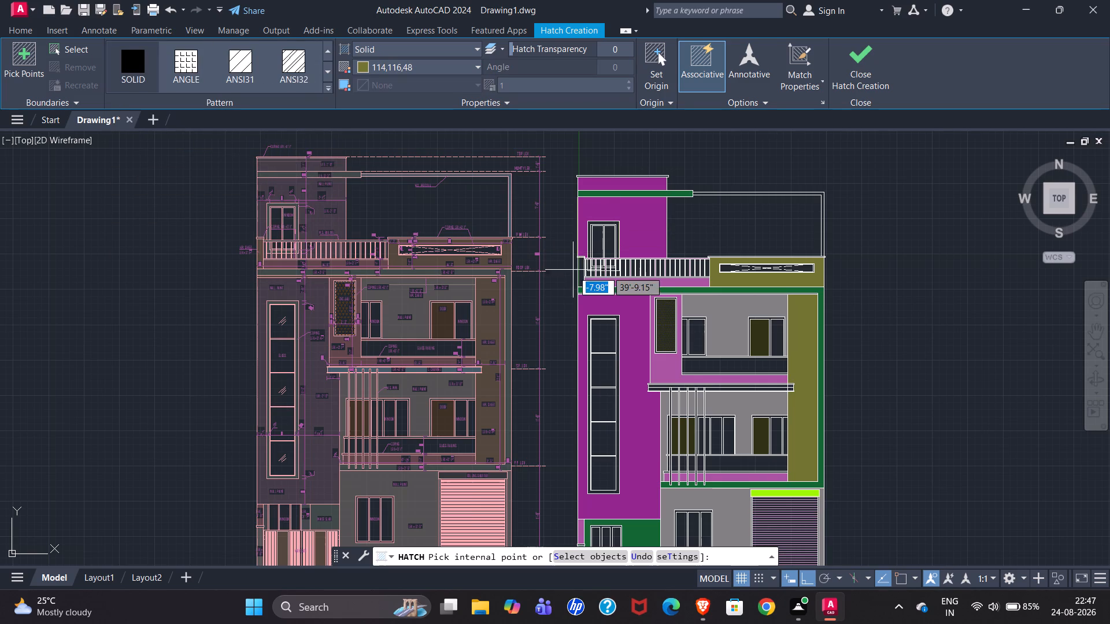
pyautogui.scroll(4, 574, 274)
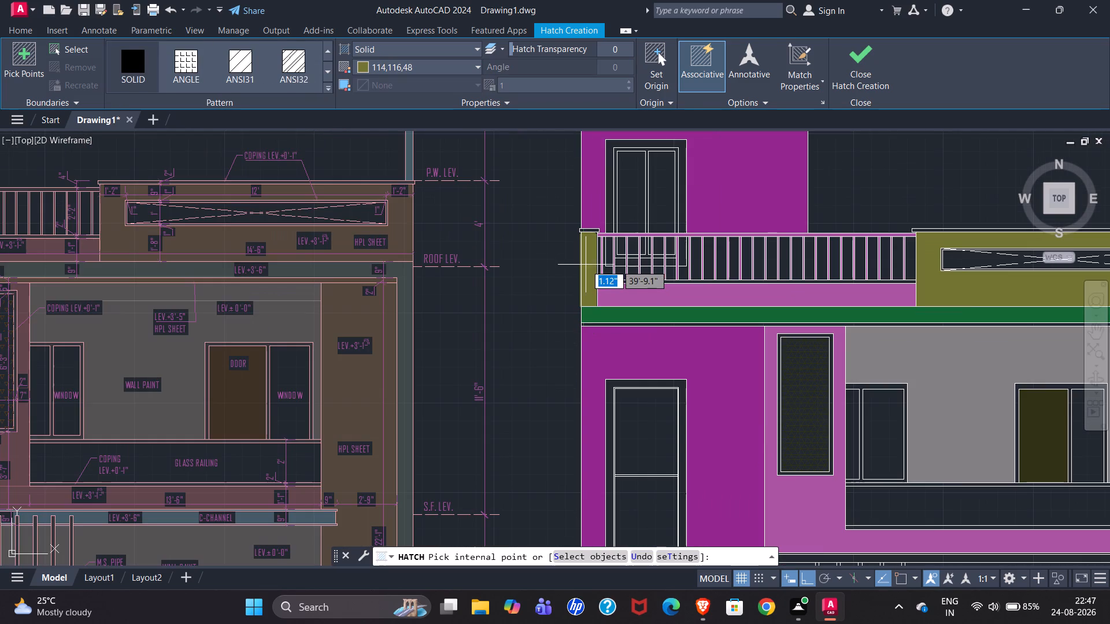
pyautogui.click(586, 265)
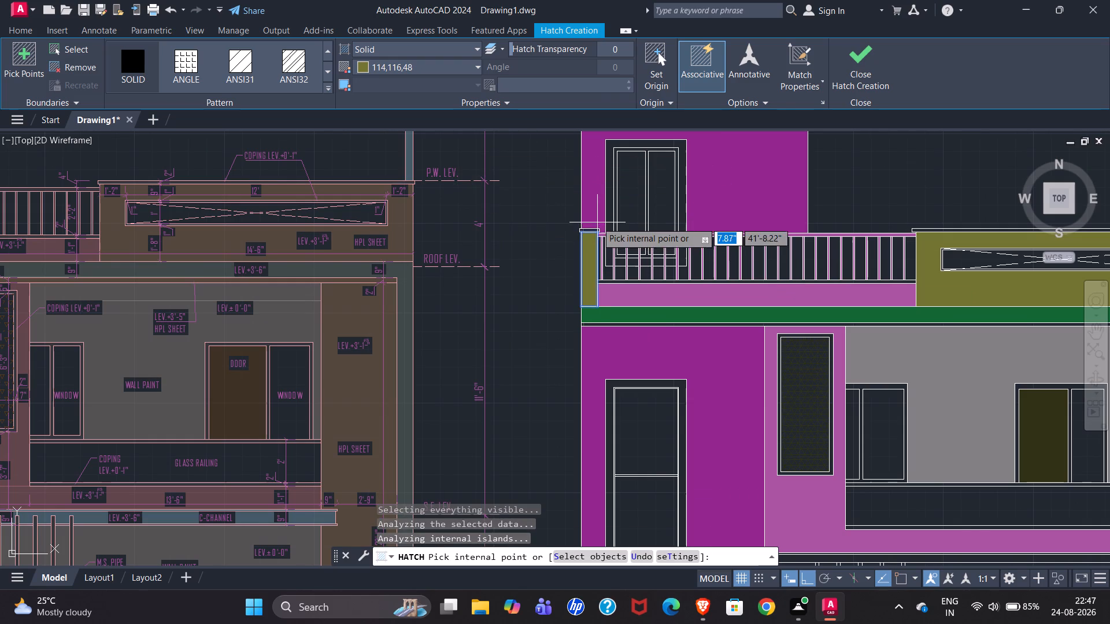
# Compare the redrawn elevation's fills with the annotated reference, checking the balconies, bands, shutter, main gate and ground-floor windows for missing hatches.
pyautogui.scroll(-2, 565, 207)
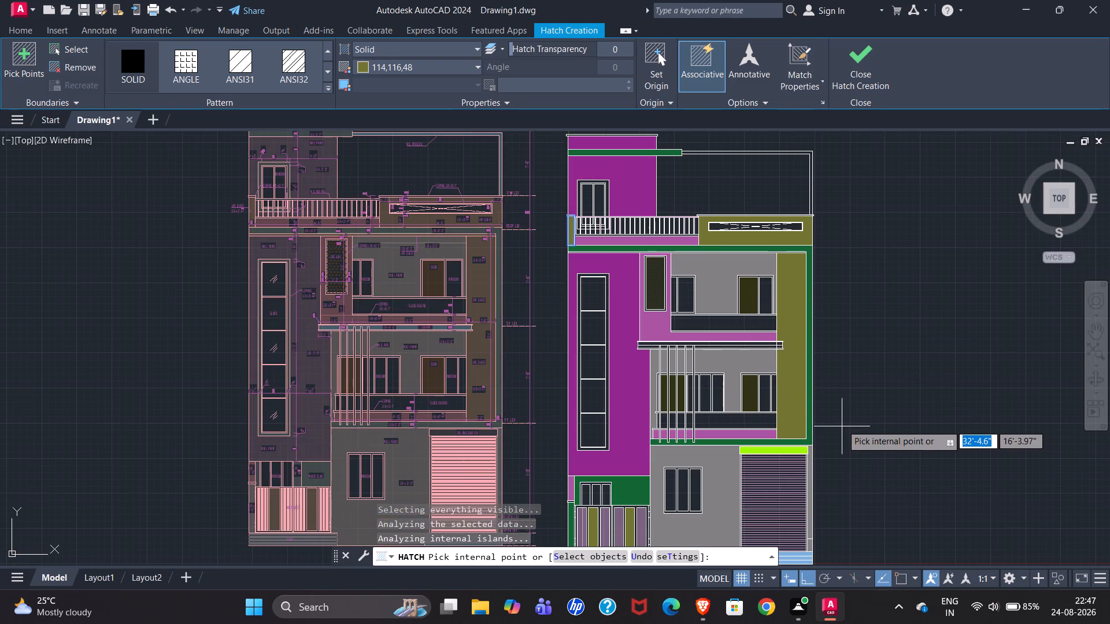
pyautogui.scroll(2, 262, 451)
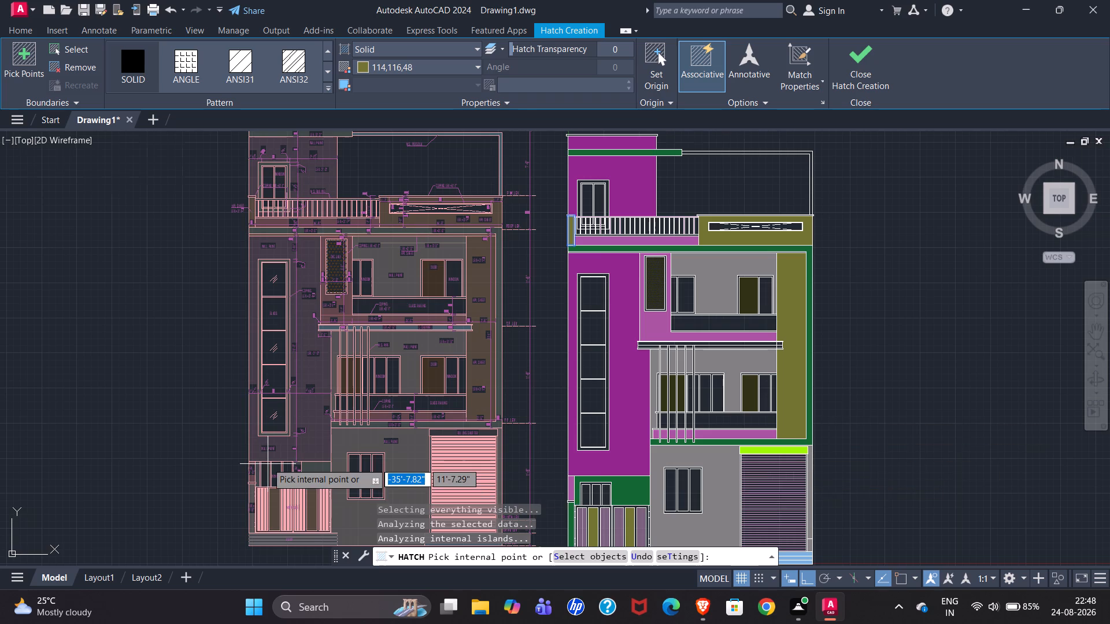
pyautogui.scroll(1, 267, 462)
pyautogui.scroll(-2, 190, 353)
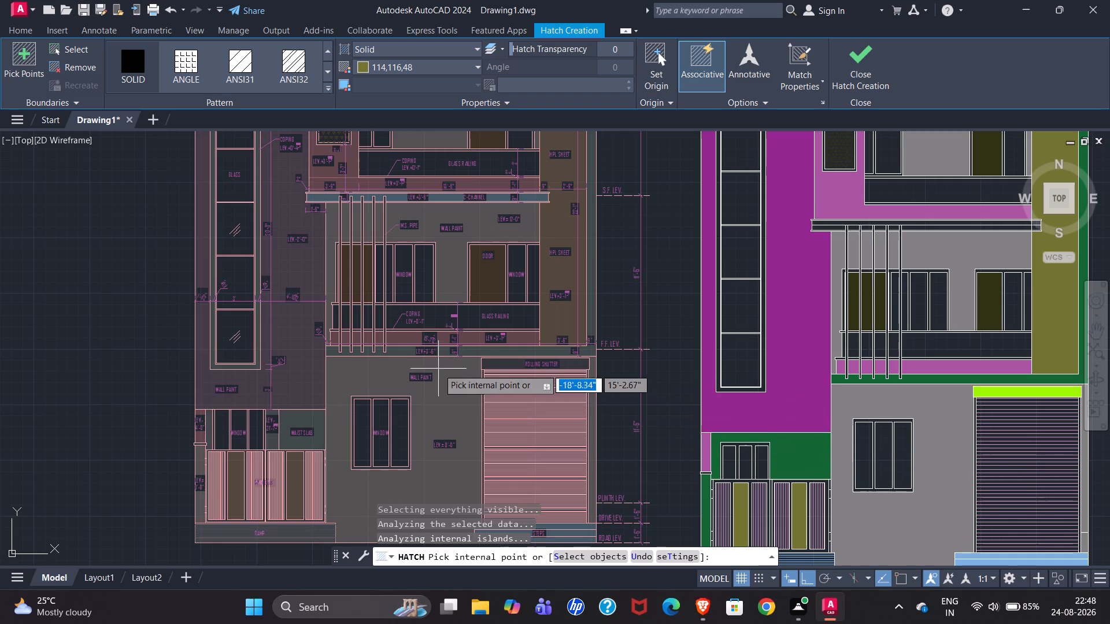
pyautogui.scroll(2, 891, 367)
pyautogui.scroll(-2, 631, 364)
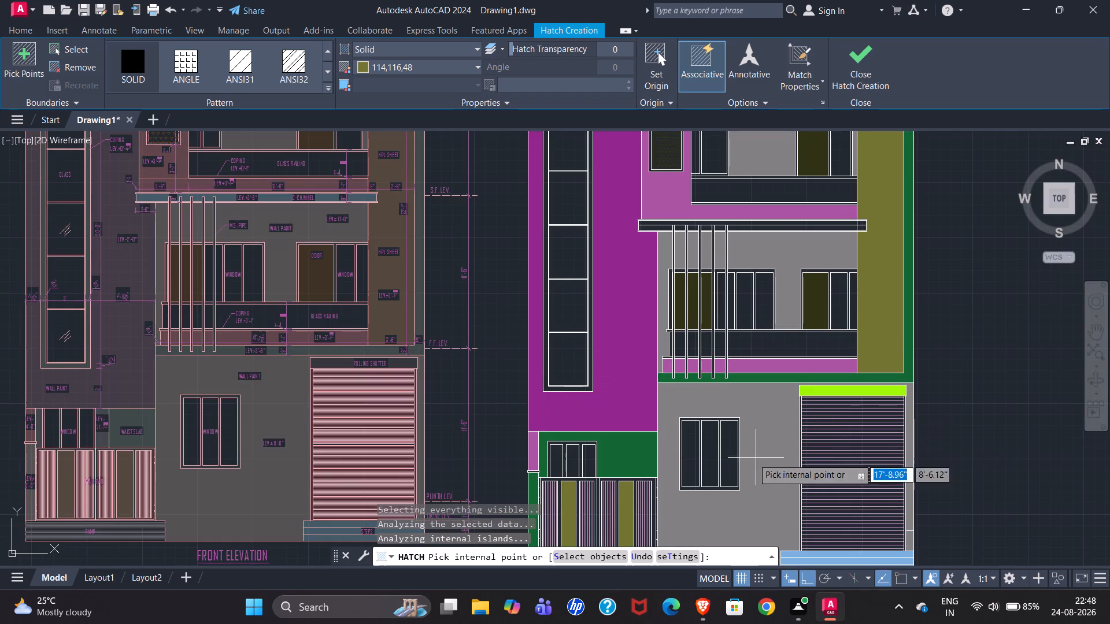
pyautogui.scroll(-1, 593, 340)
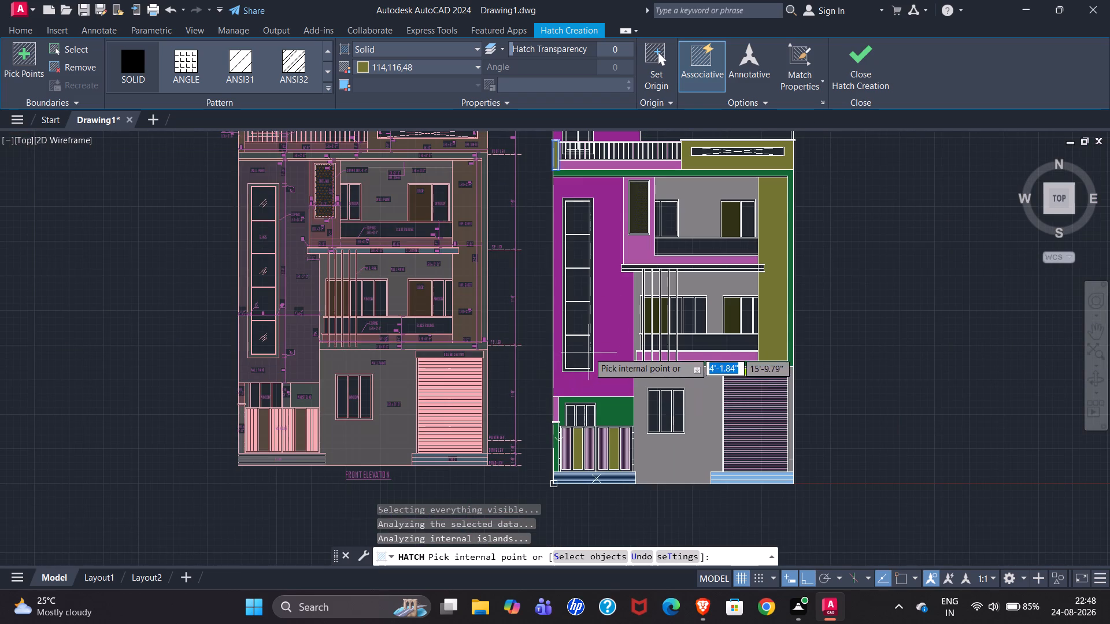
pyautogui.scroll(-1, 553, 358)
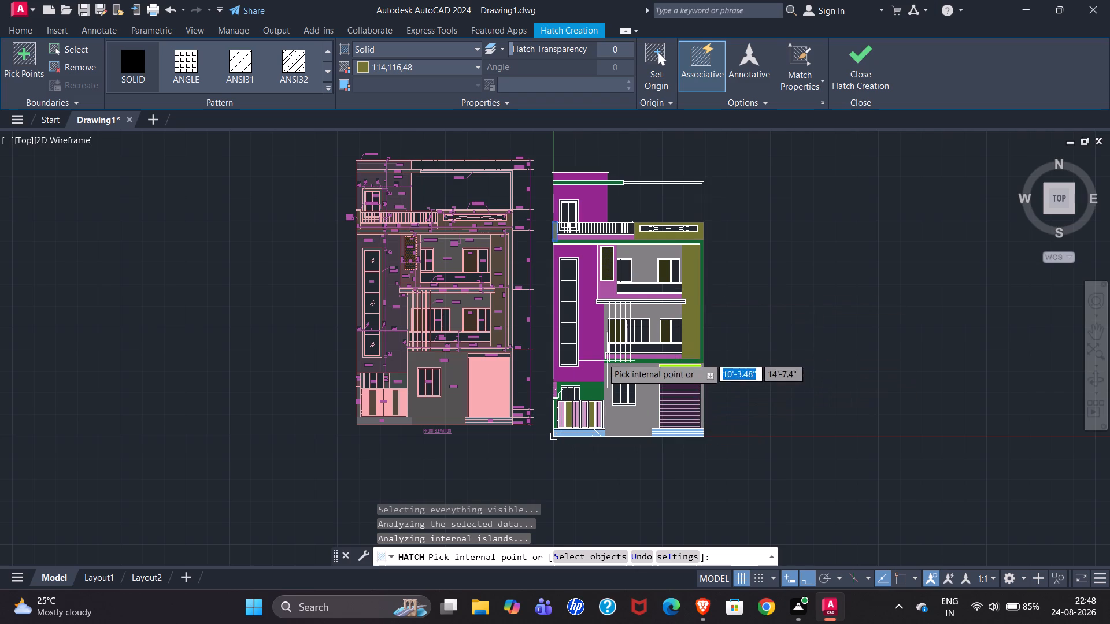
pyautogui.scroll(3, 600, 297)
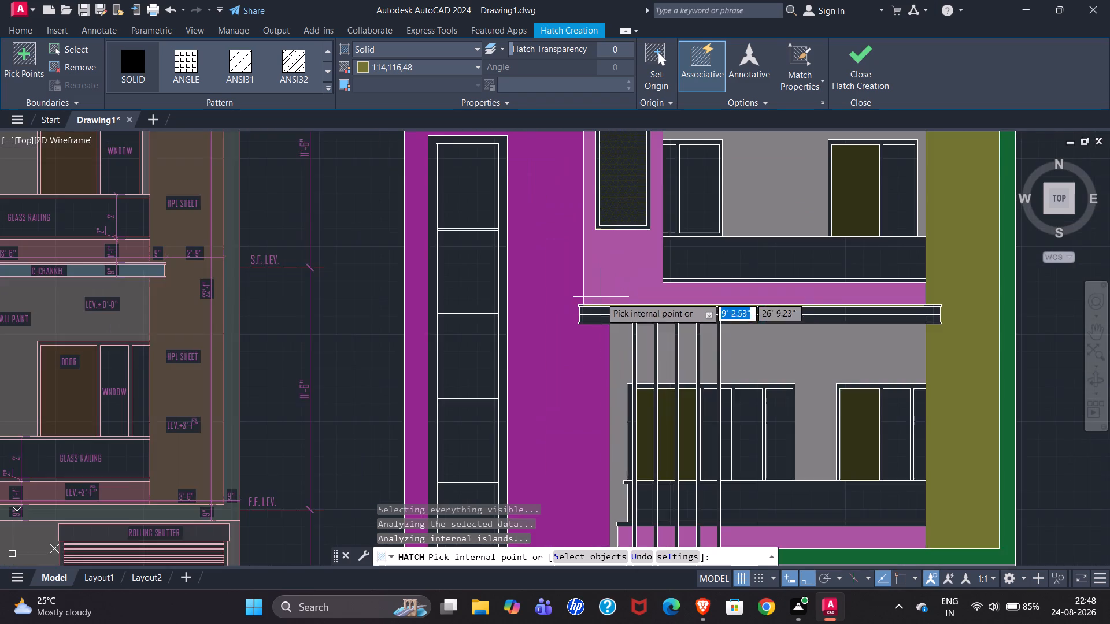
pyautogui.scroll(-2, 663, 291)
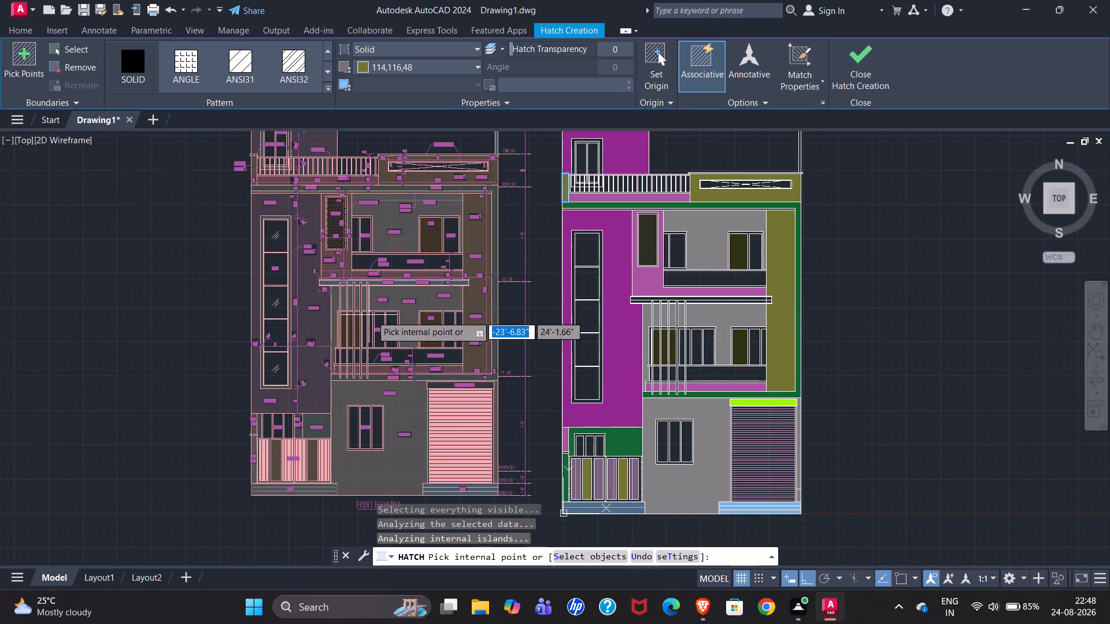
pyautogui.scroll(1, 679, 404)
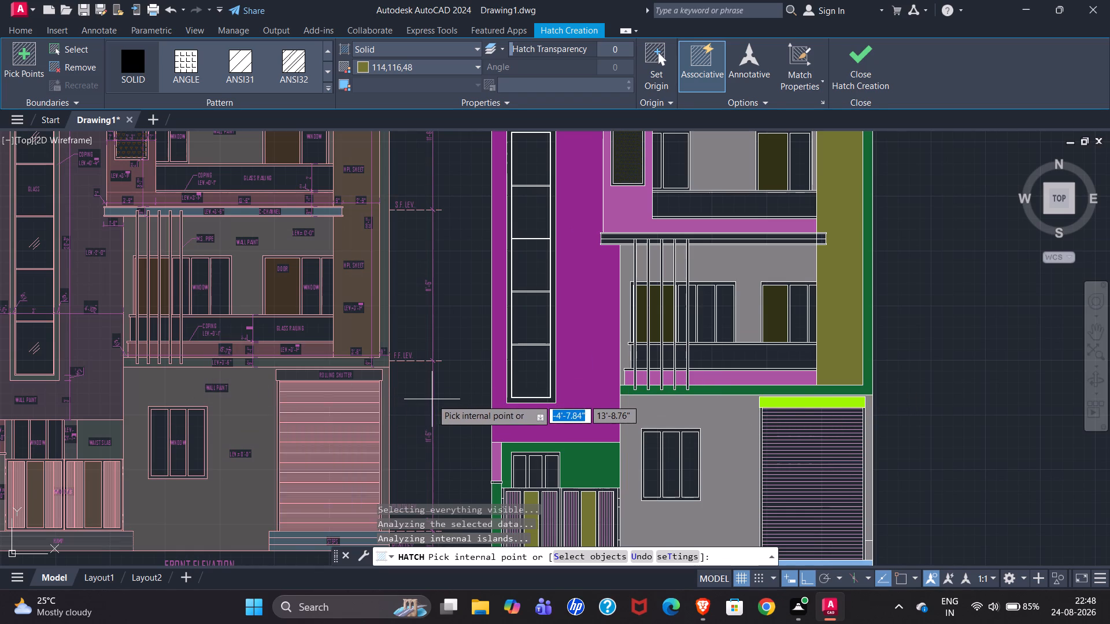
pyautogui.scroll(3, 278, 344)
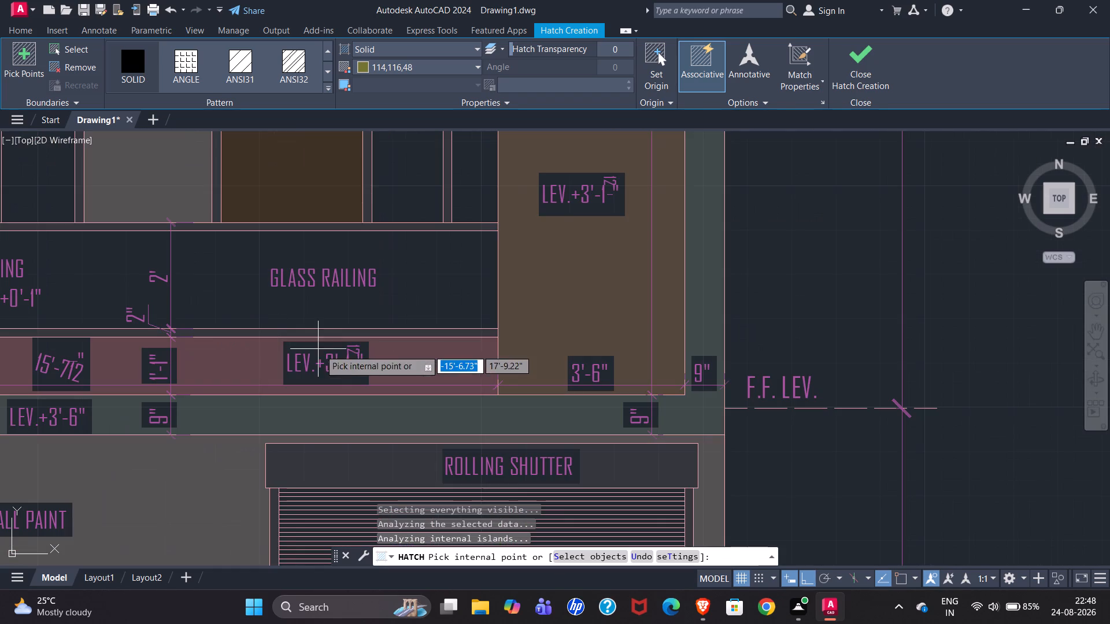
pyautogui.scroll(-4, 388, 356)
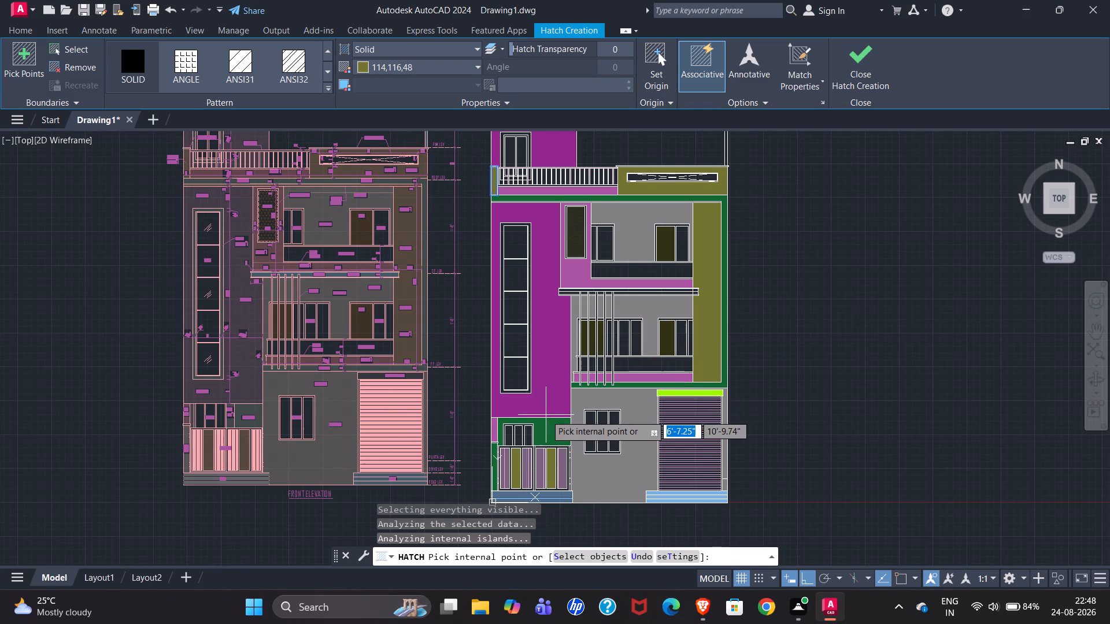
pyautogui.scroll(2, 513, 456)
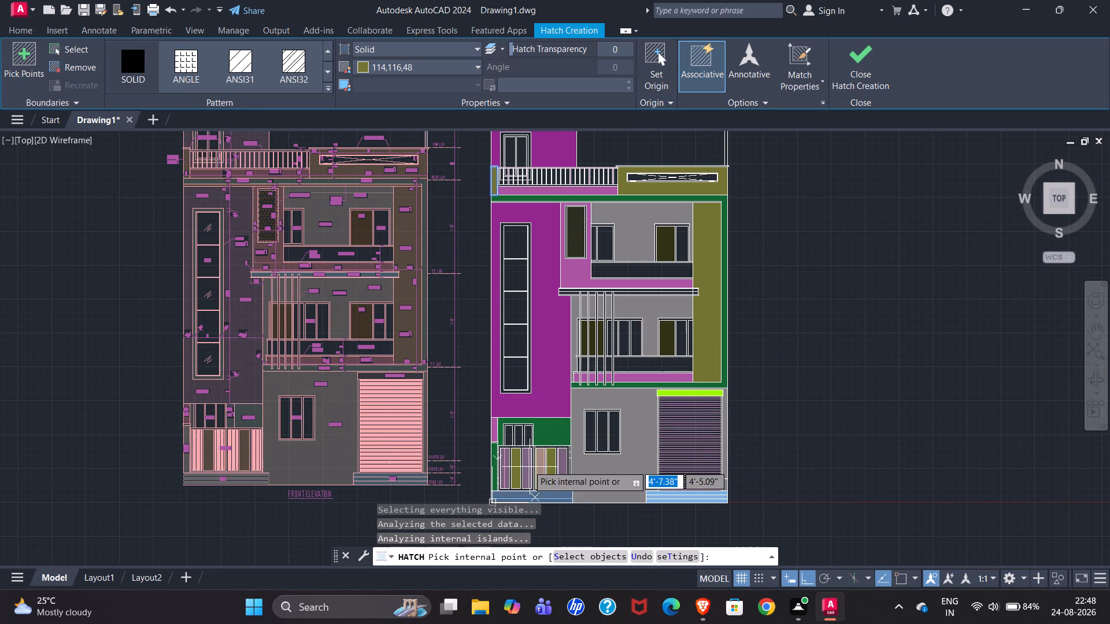
pyautogui.scroll(-2, 623, 400)
pyautogui.scroll(3, 264, 402)
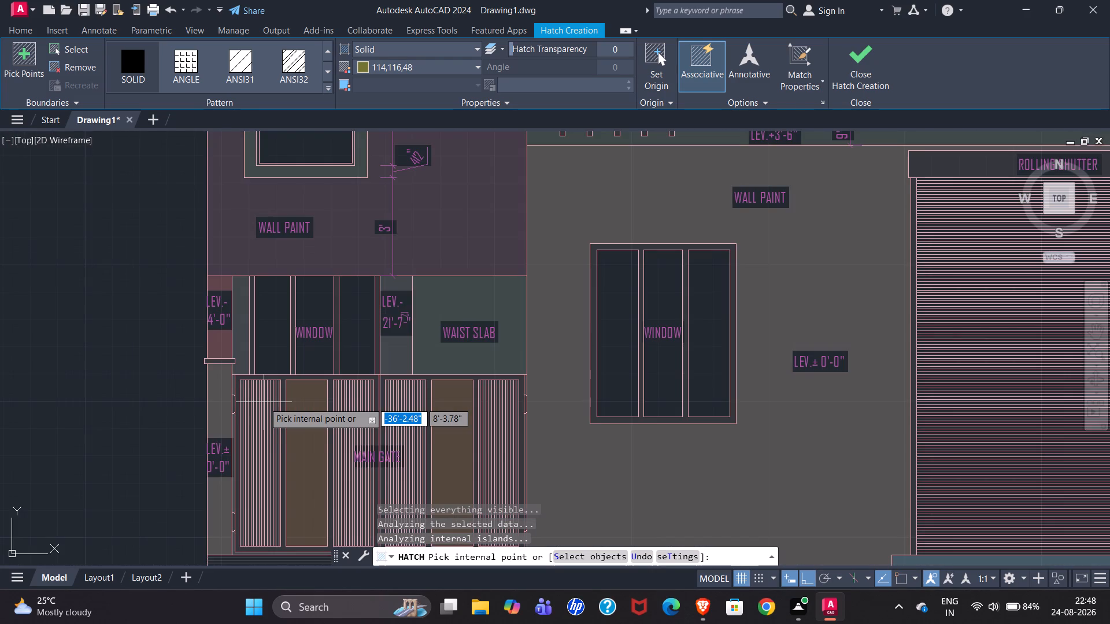
pyautogui.scroll(-3, 219, 403)
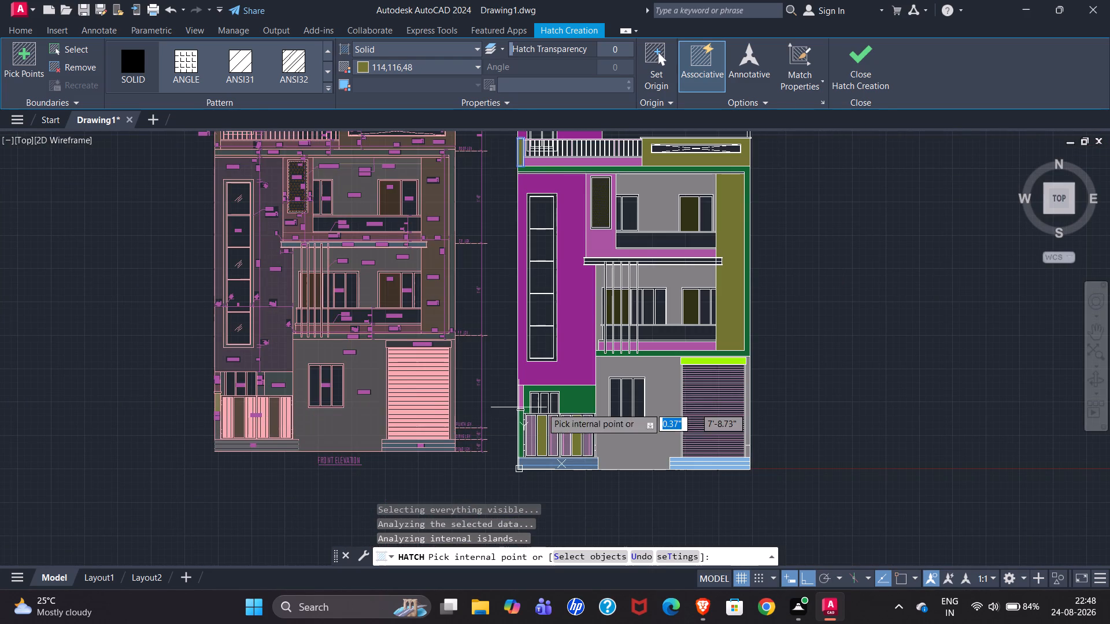
# Finish the solid hatch on the narrow parapet post.
pyautogui.click(877, 64)
# Set the hatch to a solid fill in green 19,103,52.
pyautogui.click(134, 80)
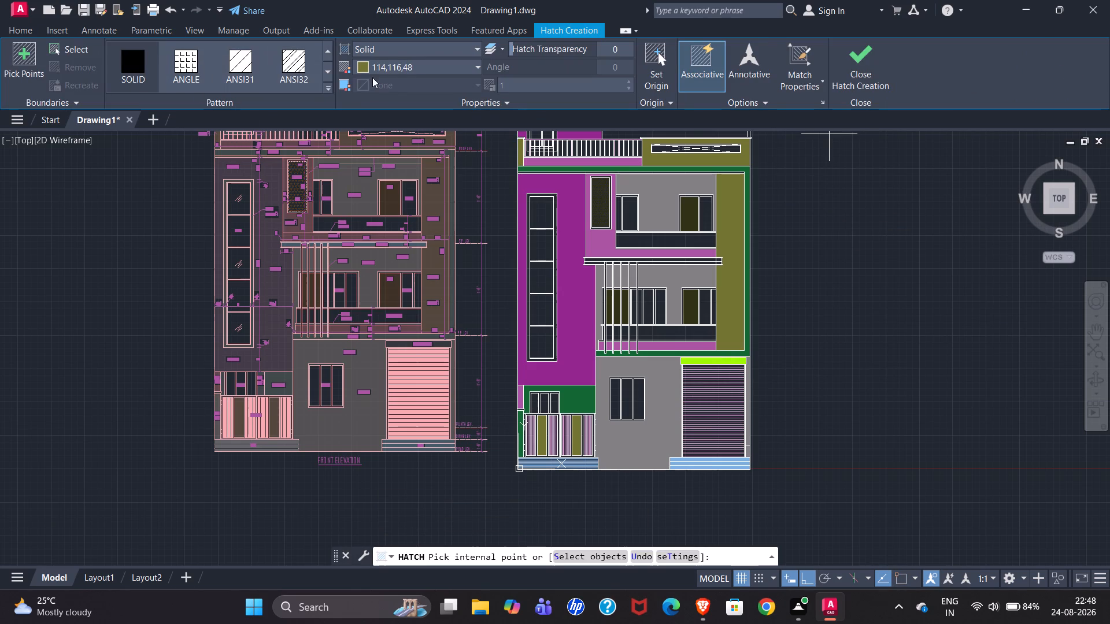
pyautogui.click(404, 64)
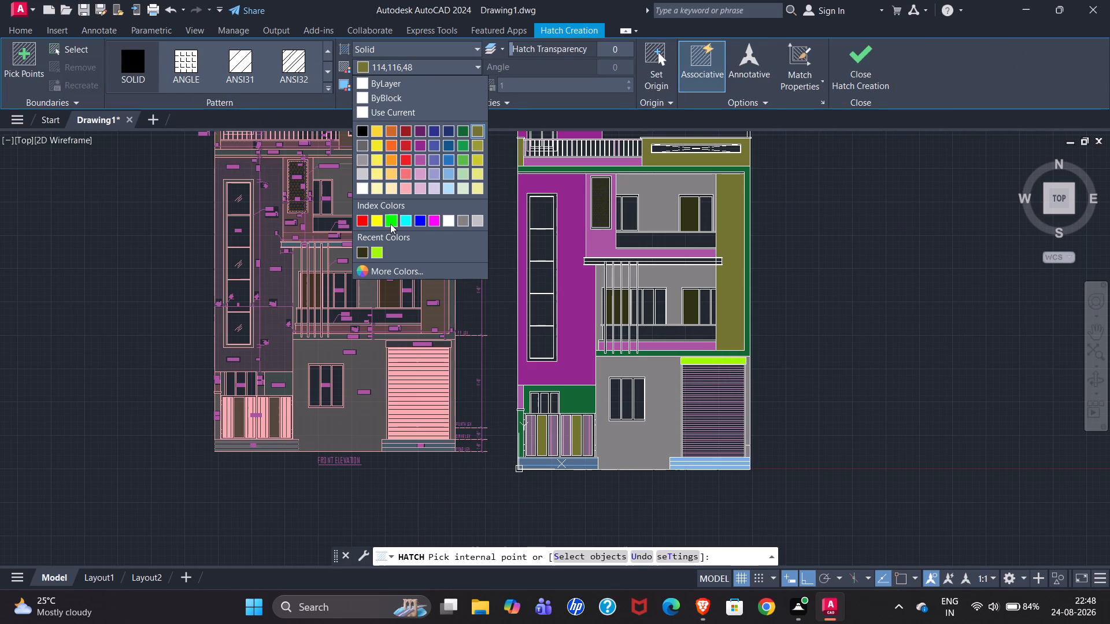
pyautogui.click(467, 129)
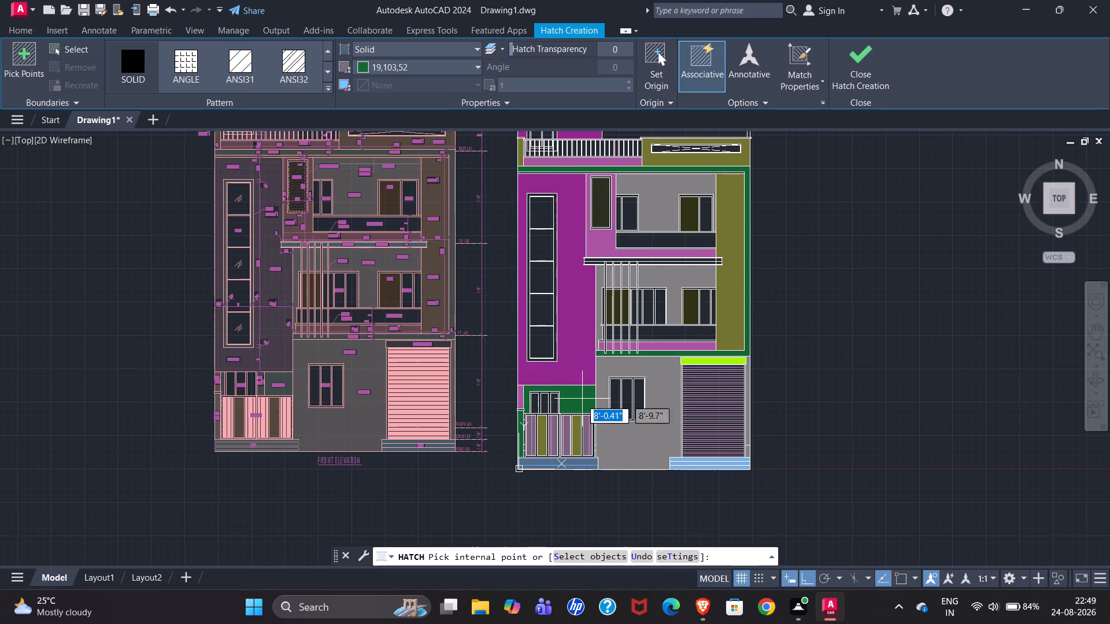
# Compare the window above the main gate with the annotated reference to see how its frame is filled.
pyautogui.scroll(4, 512, 402)
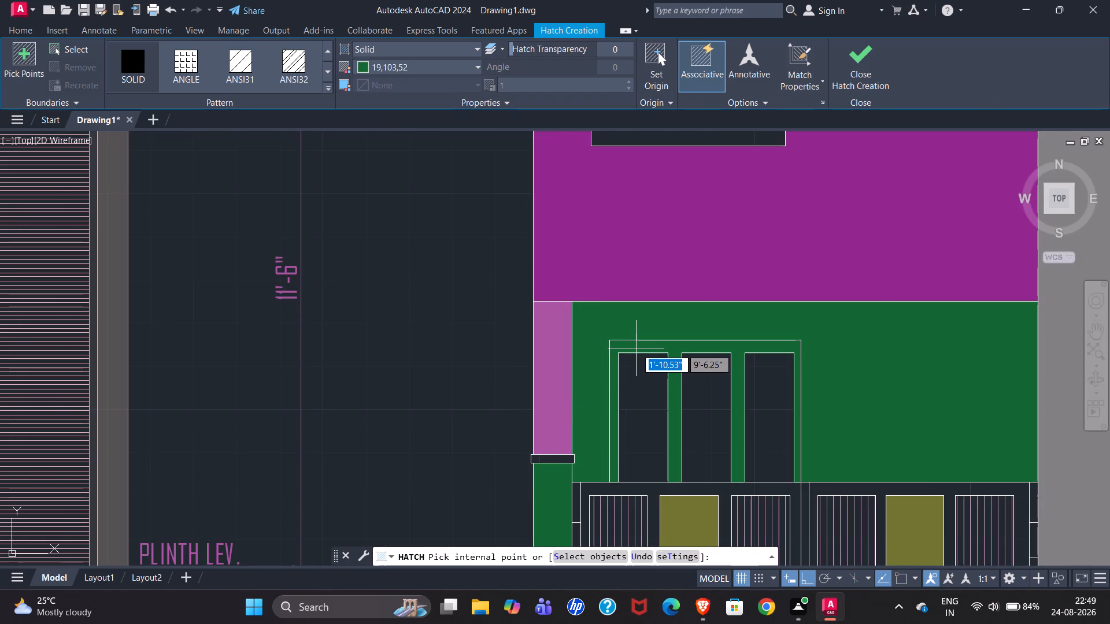
pyautogui.scroll(-4, 668, 337)
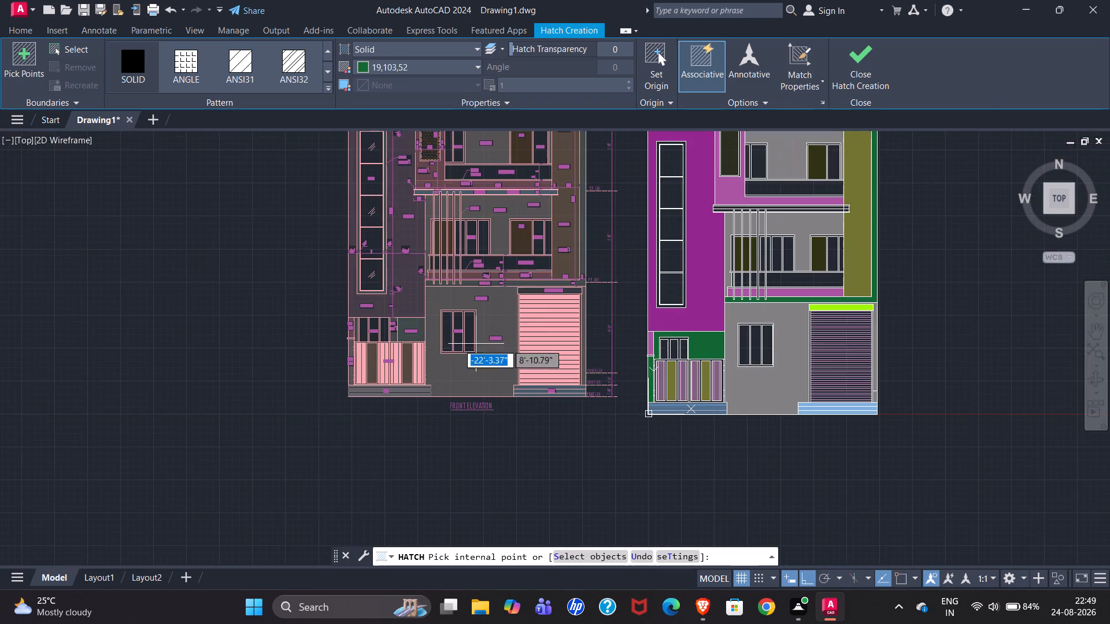
pyautogui.scroll(4, 368, 326)
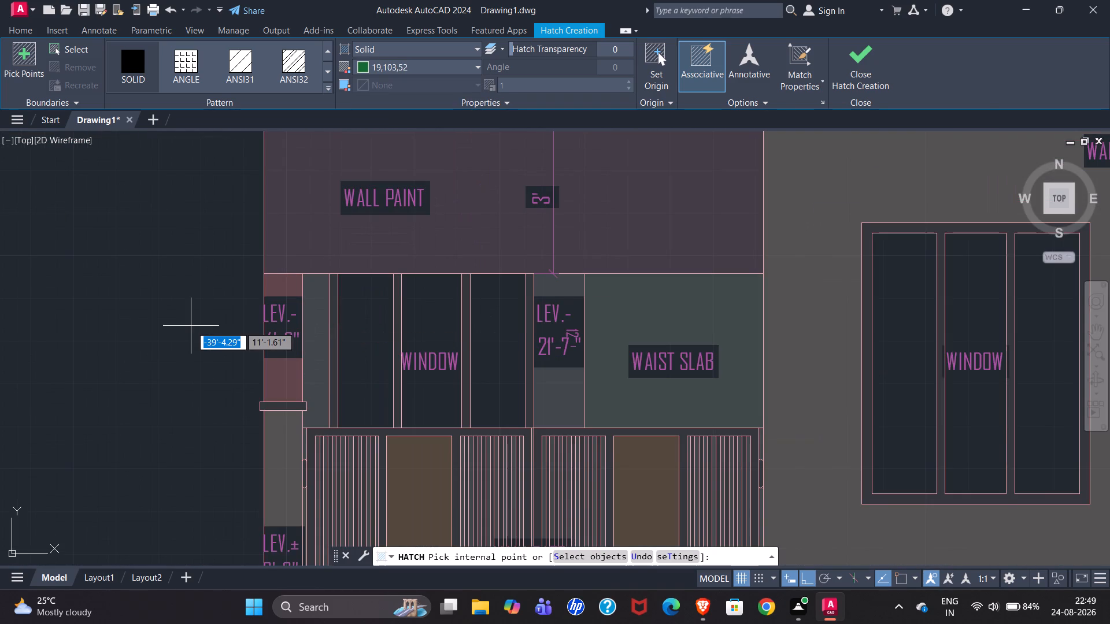
pyautogui.scroll(-3, 187, 326)
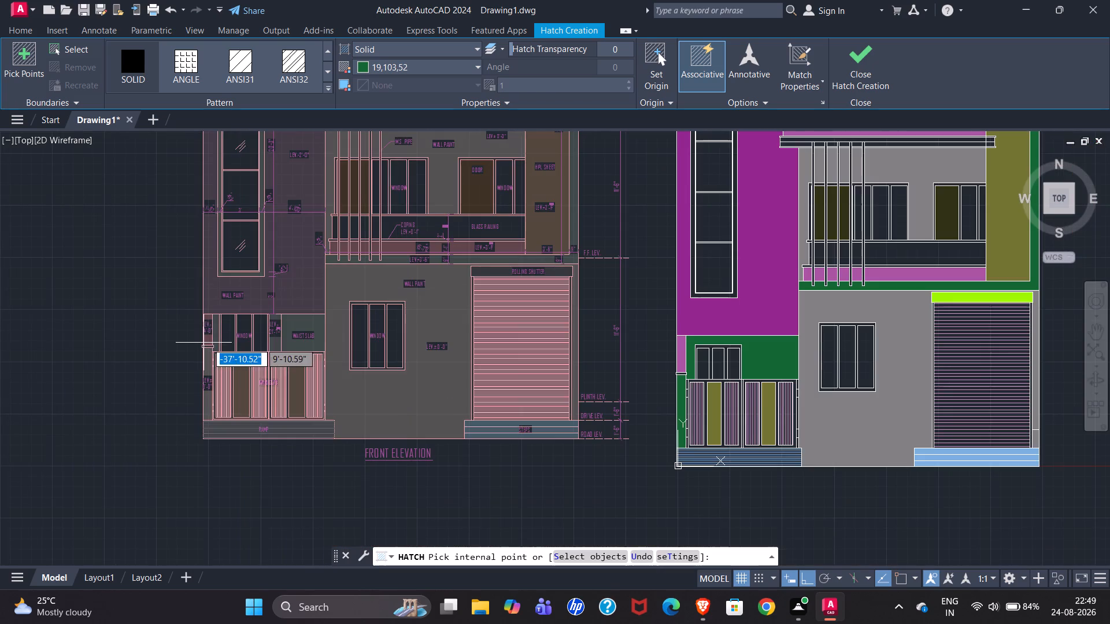
pyautogui.scroll(3, 221, 351)
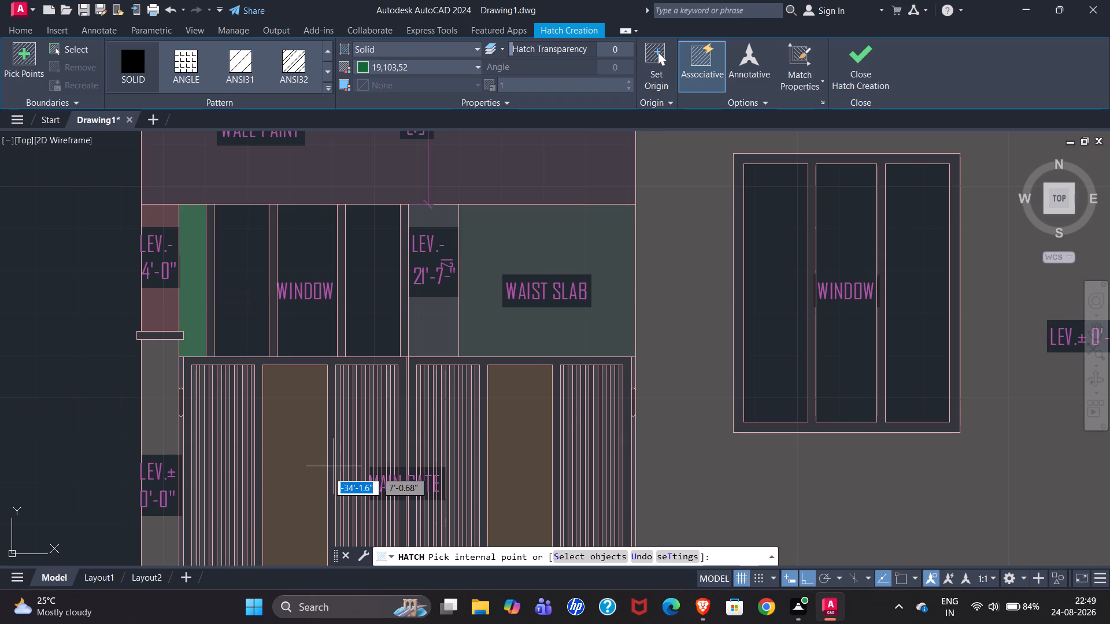
pyautogui.scroll(-1, 0, 293)
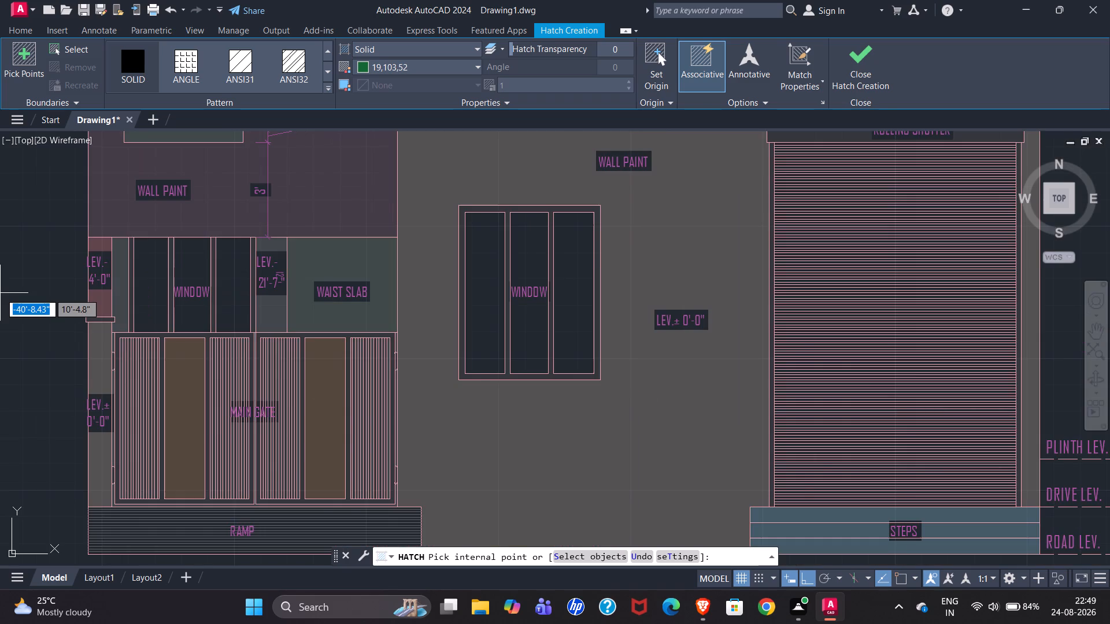
pyautogui.scroll(-1, 0, 293)
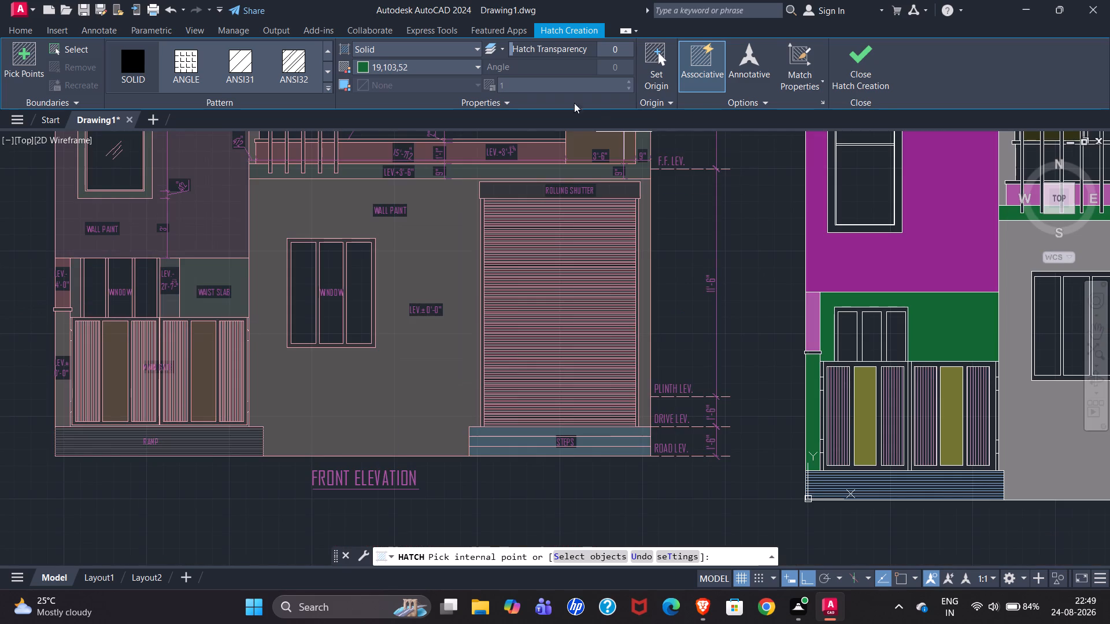
# Darken the hatch colour to 6,34,18 and fill the frame of the window above the main gate.
pyautogui.click(425, 62)
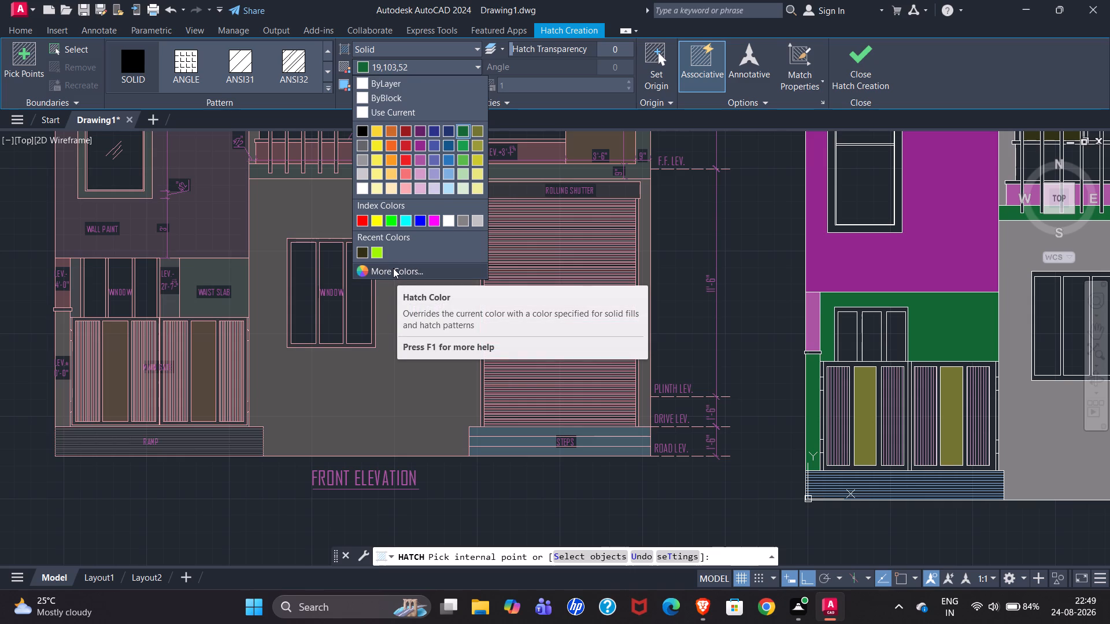
pyautogui.click(393, 267)
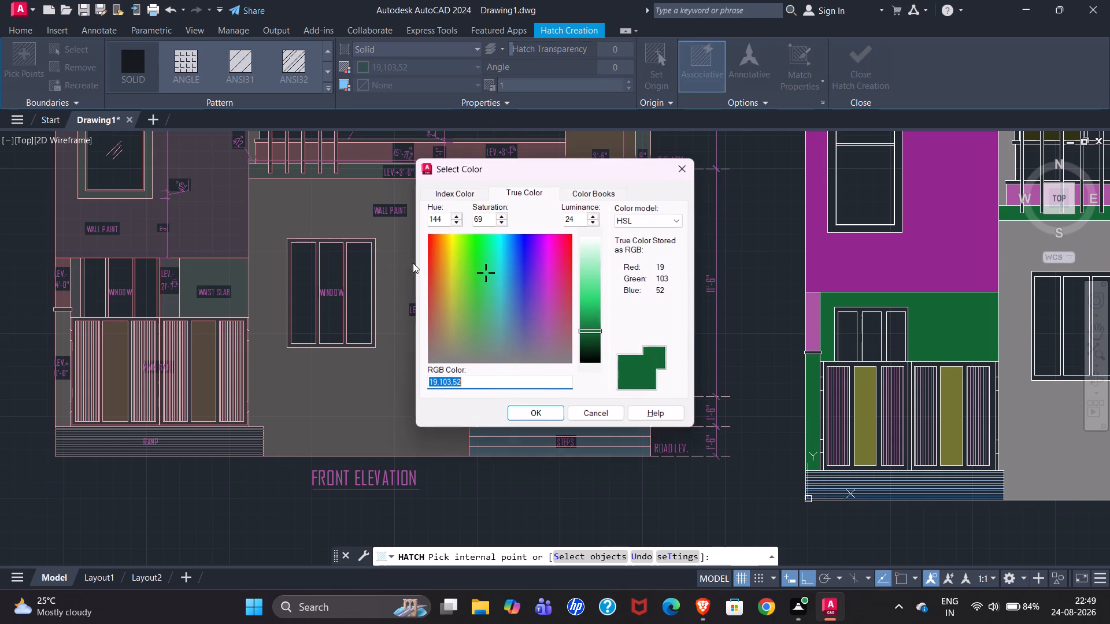
pyautogui.moveTo(596, 328); pyautogui.dragTo(596, 355)
pyautogui.click(596, 355)
pyautogui.moveTo(659, 269); pyautogui.dragTo(657, 274)
pyautogui.click(657, 274)
pyautogui.click(660, 278)
pyautogui.moveTo(593, 328); pyautogui.dragTo(593, 346)
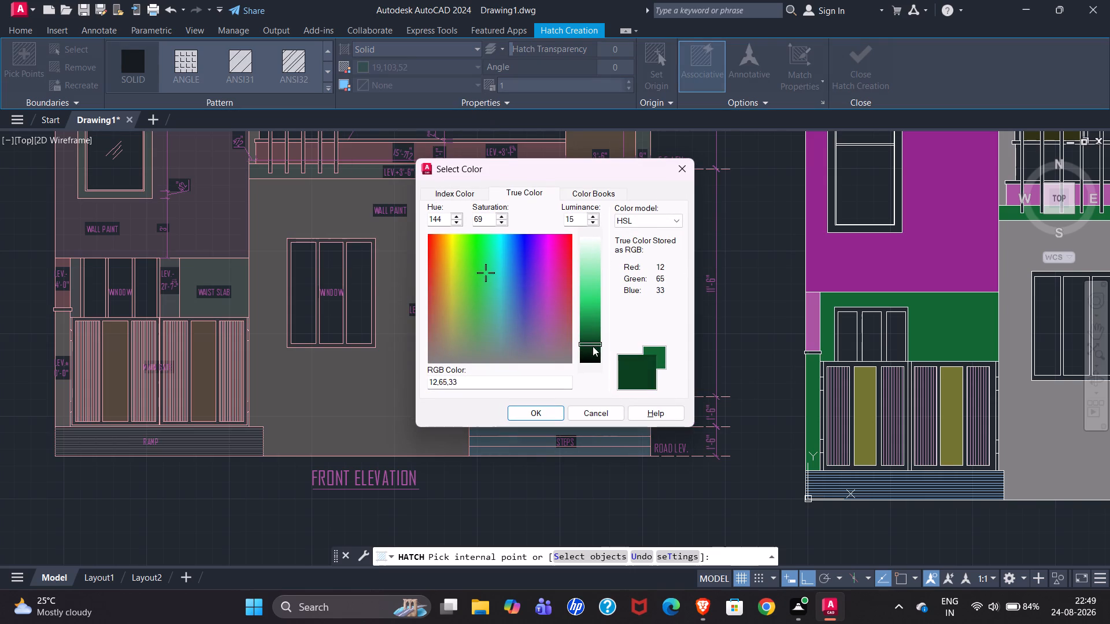
pyautogui.moveTo(593, 346); pyautogui.dragTo(593, 352)
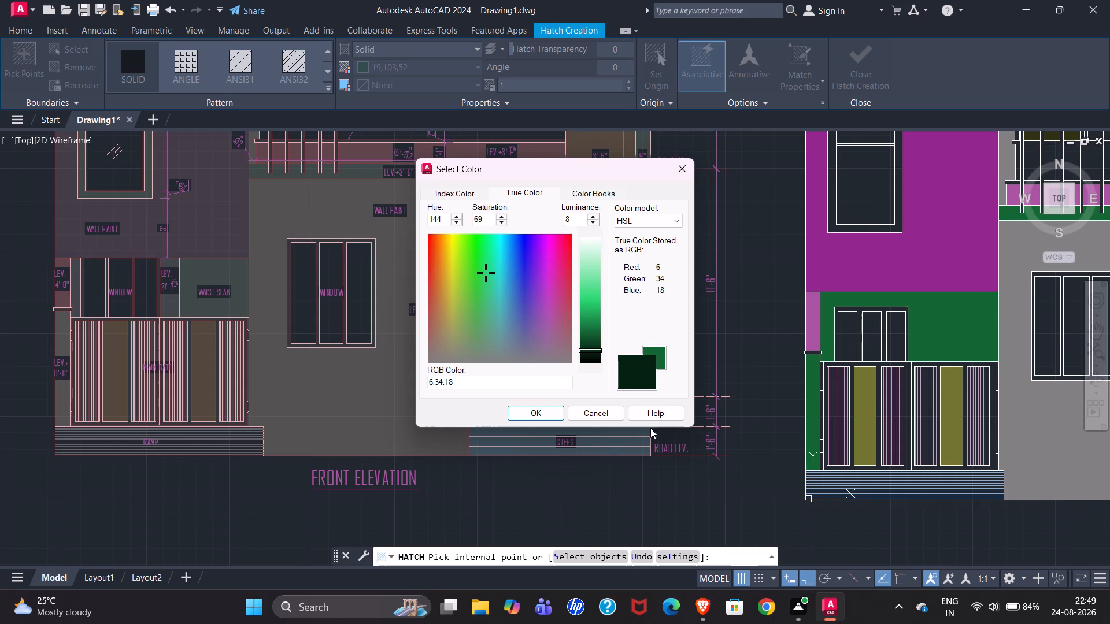
pyautogui.click(528, 414)
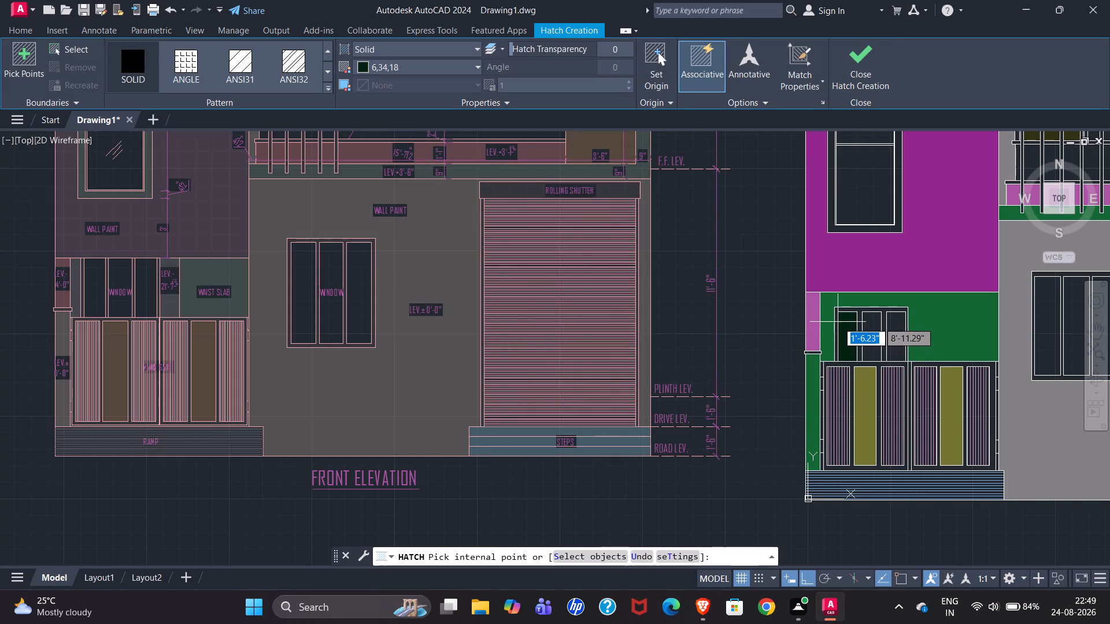
pyautogui.scroll(3, 841, 313)
pyautogui.click(844, 302)
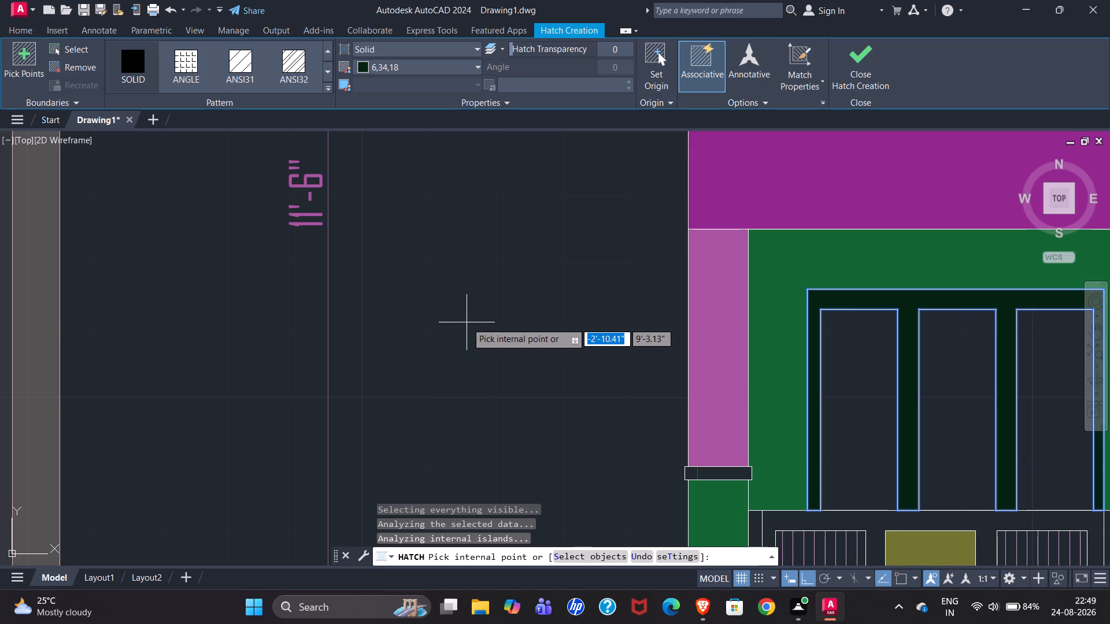
# Fill the outer frame of the tall glazed window in the purple wall with the 6,34,18 solid, and finish the hatch.
pyautogui.scroll(-1, 471, 321)
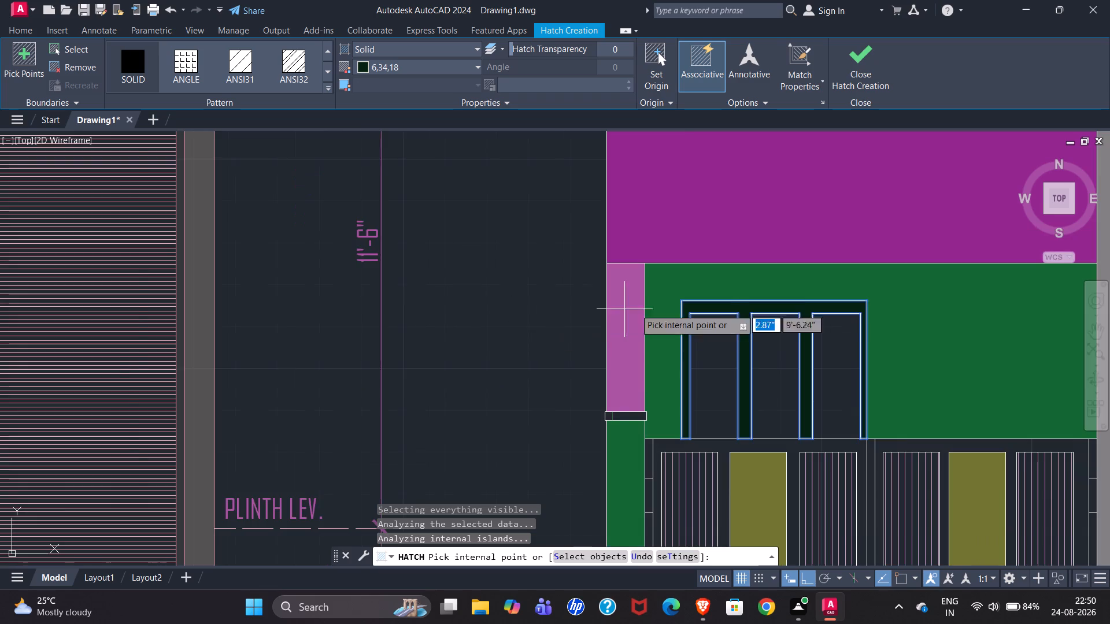
pyautogui.scroll(-2, 714, 300)
pyautogui.scroll(-2, 682, 350)
pyautogui.scroll(2, 712, 251)
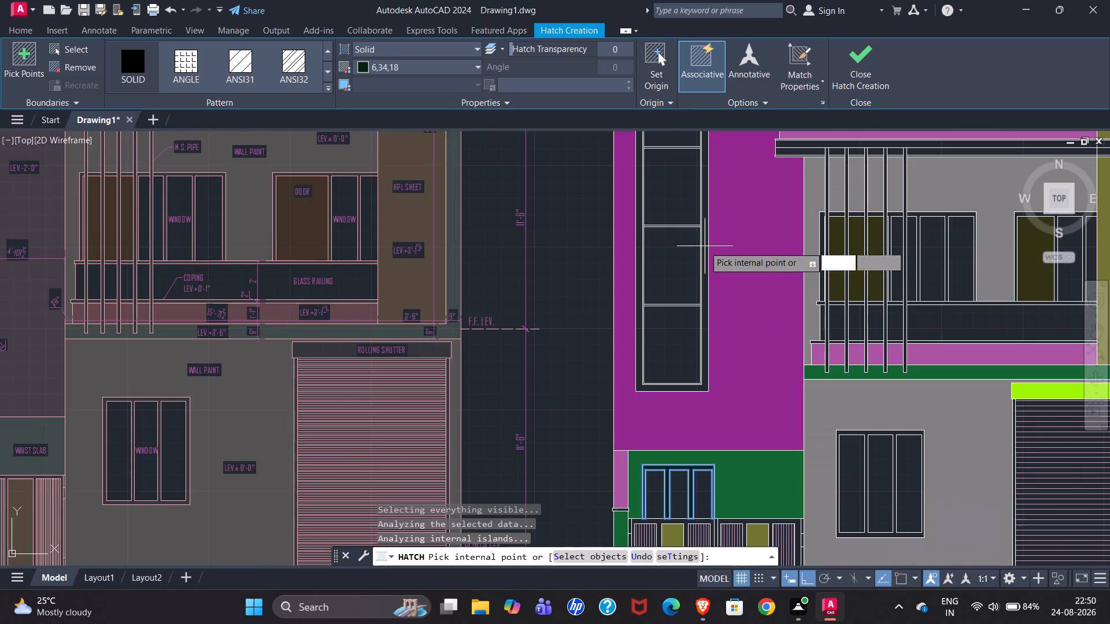
pyautogui.scroll(-2, 700, 258)
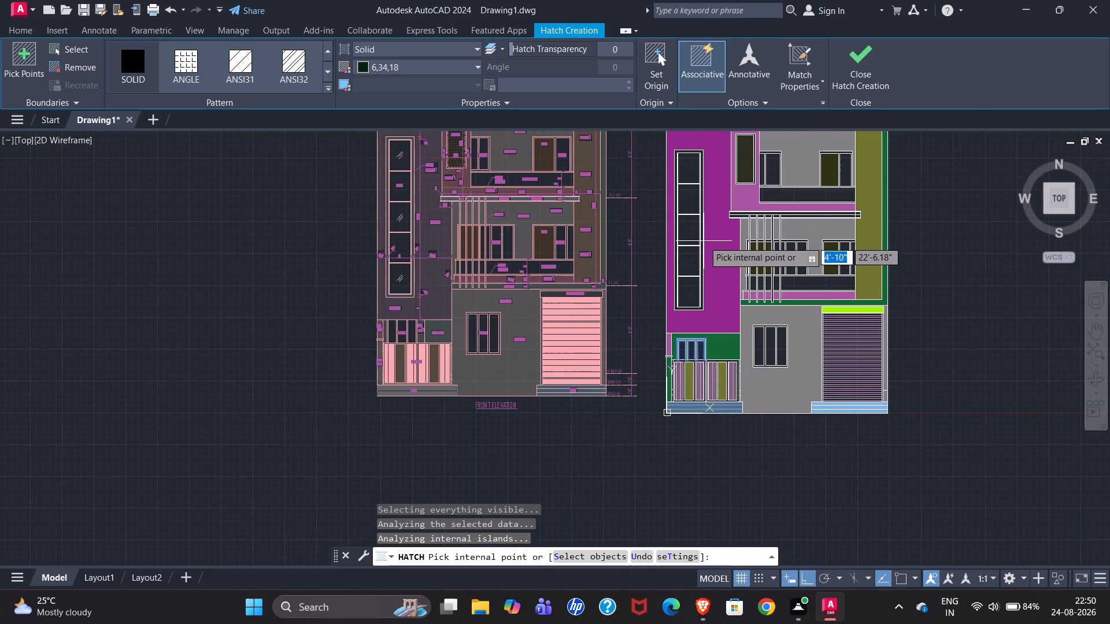
pyautogui.scroll(1, 704, 241)
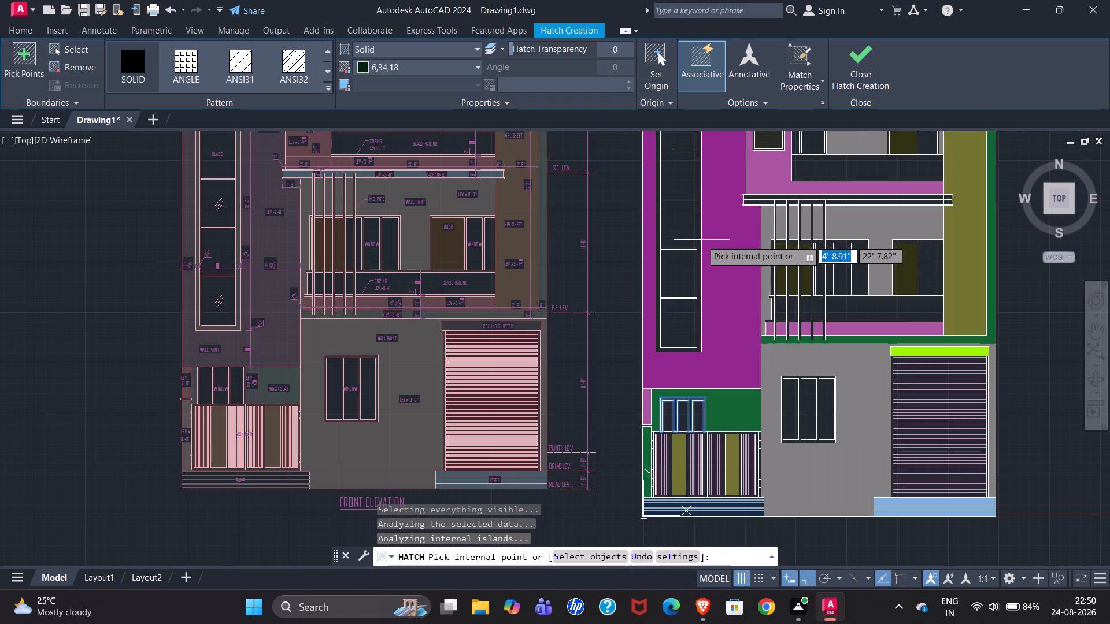
pyautogui.scroll(2, 701, 240)
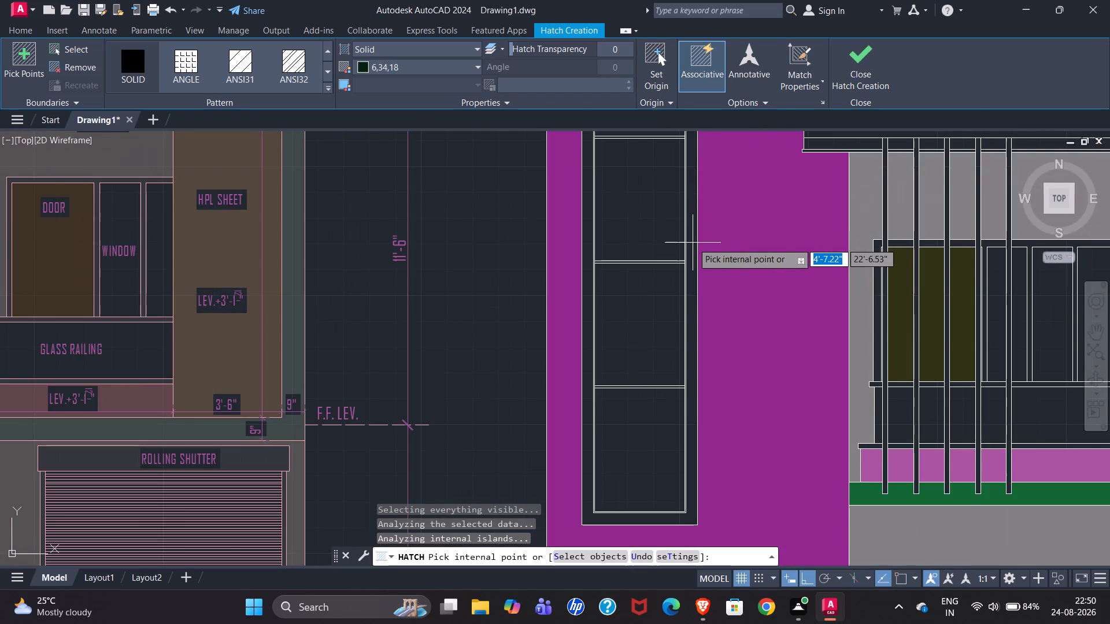
pyautogui.scroll(-3, 693, 243)
pyautogui.scroll(1, 679, 149)
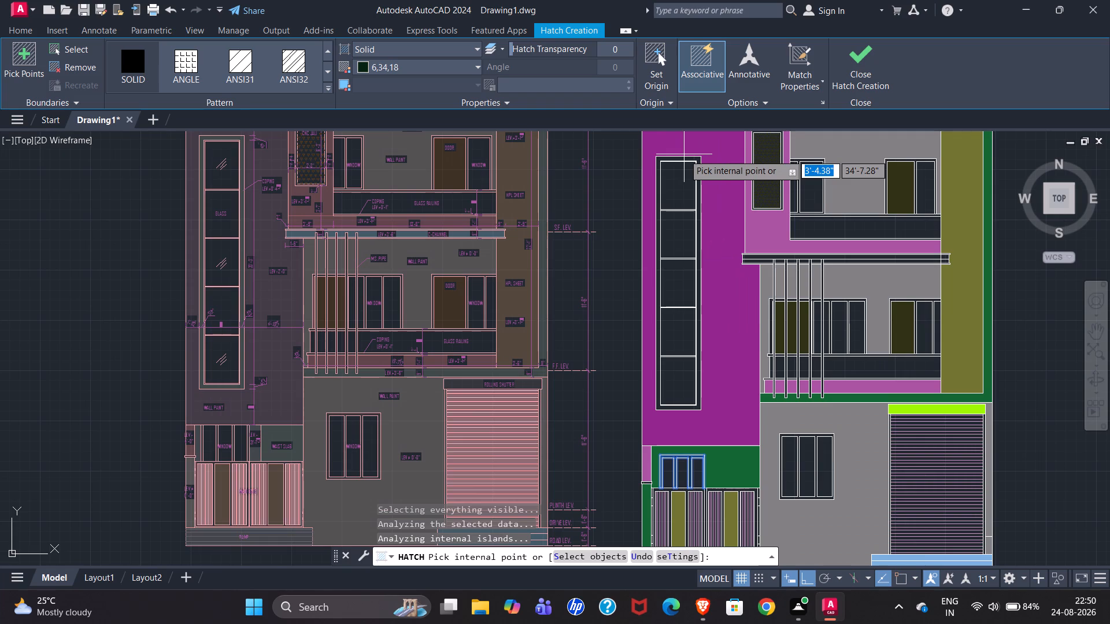
pyautogui.click(685, 158)
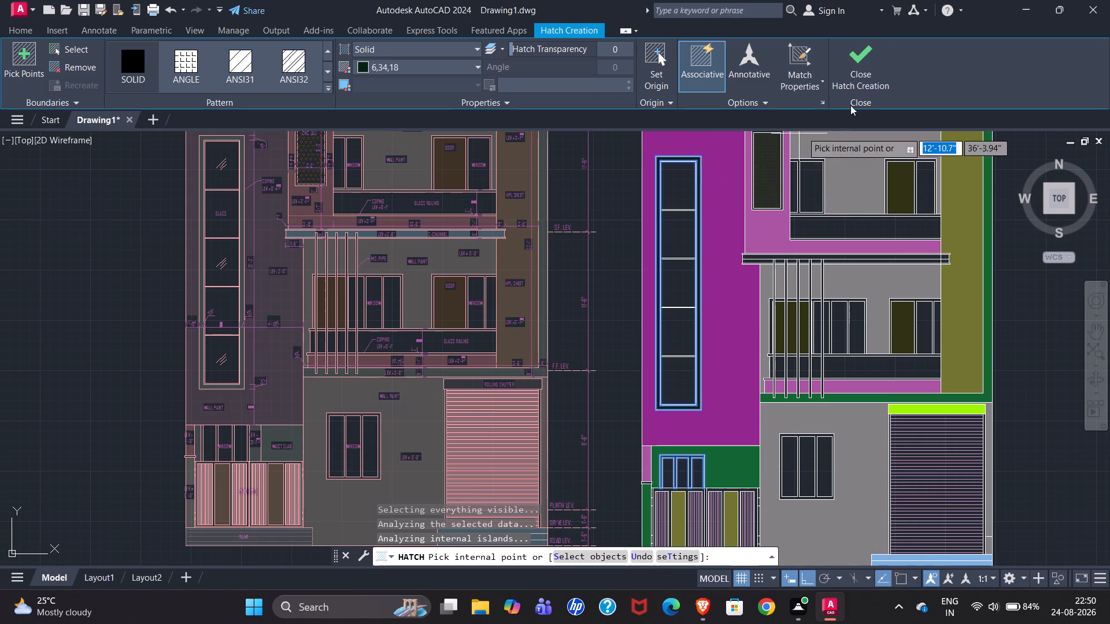
pyautogui.click(857, 81)
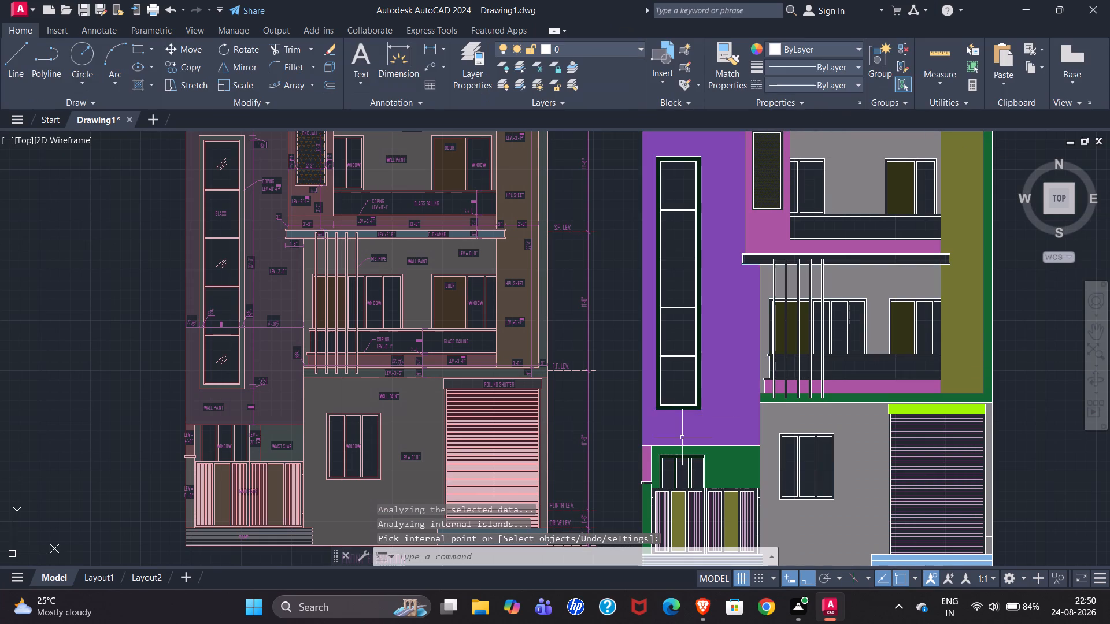
# Fill the terrace-level window's frame above the railing with a new solid hatch in colour 6,34,18.
pyautogui.scroll(-2, 554, 470)
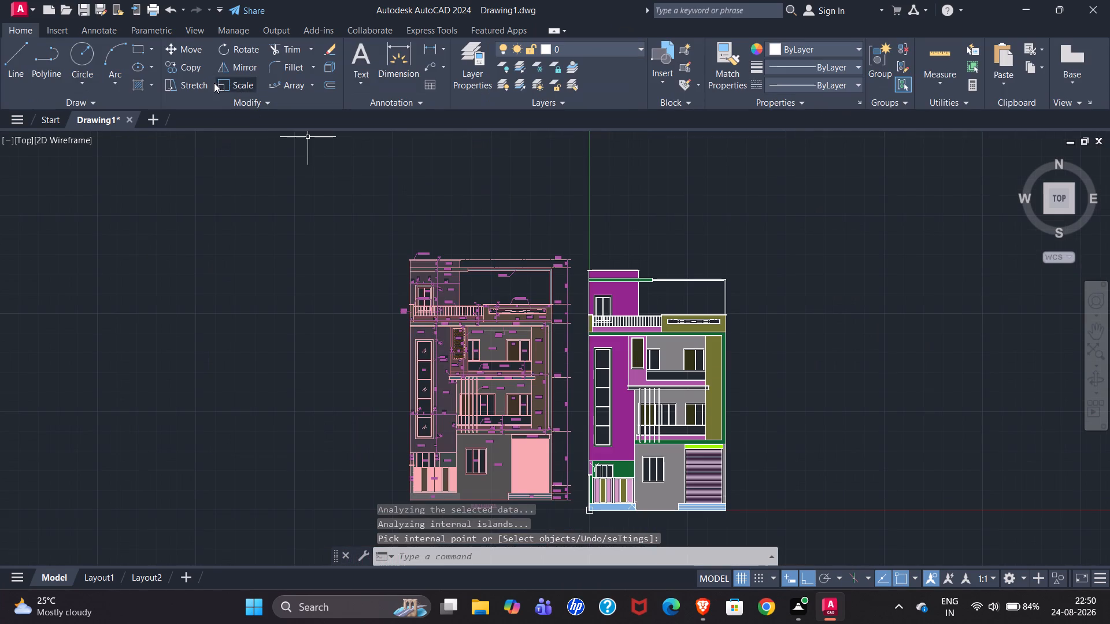
pyautogui.click(140, 86)
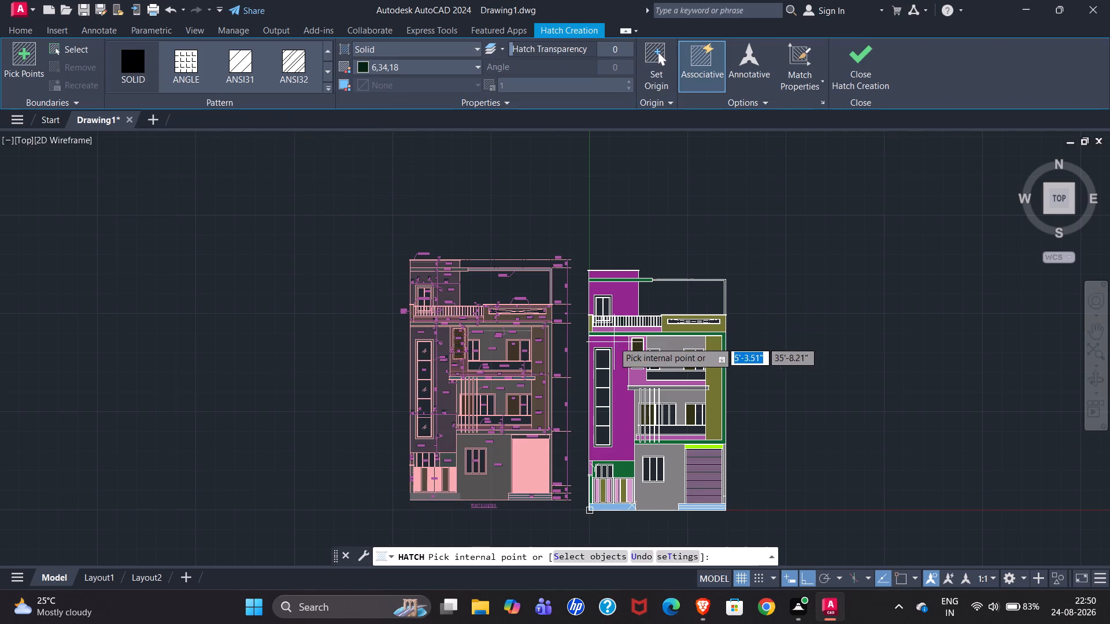
pyautogui.scroll(4, 609, 303)
pyautogui.click(615, 289)
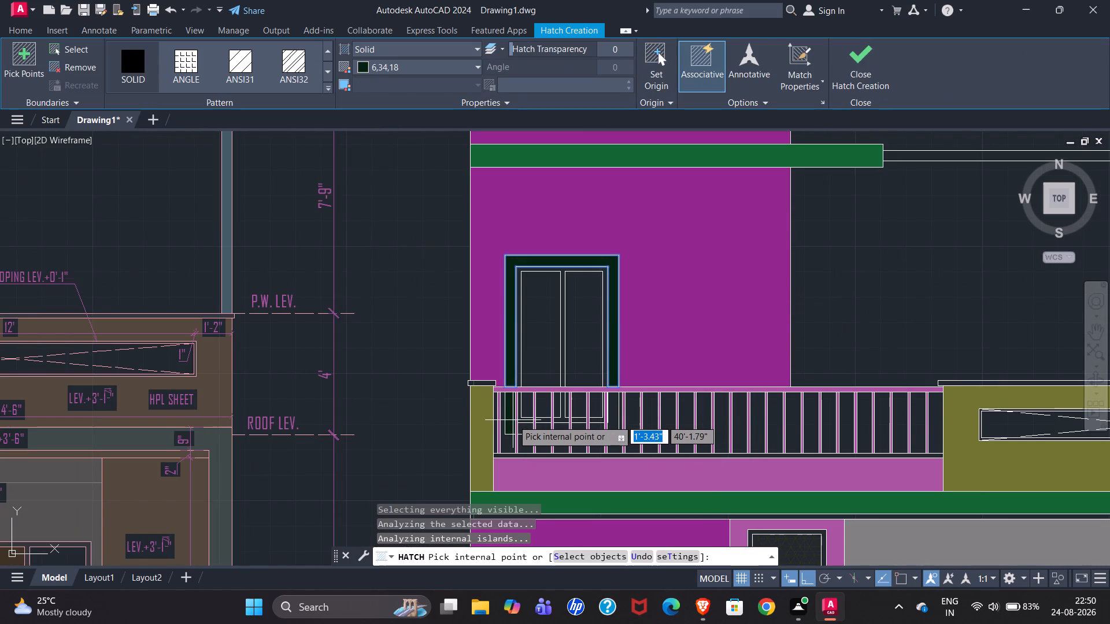
# Fill the parts of the terrace window's frame visible between the railing balusters with the 6,34,18 solid, and finish the hatch.
pyautogui.scroll(-1, 795, 344)
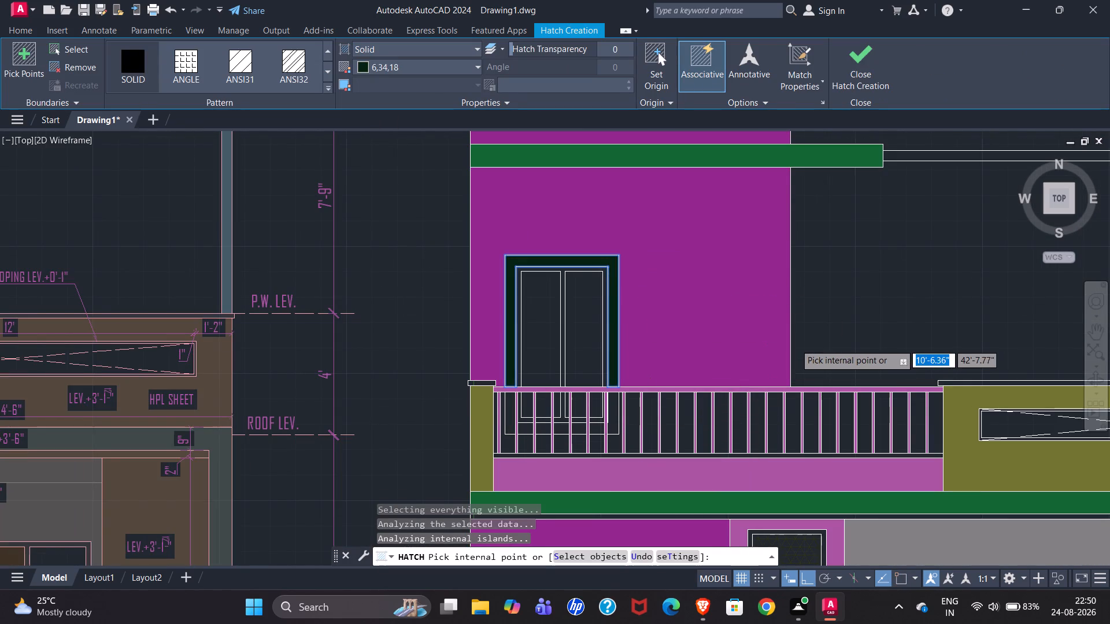
pyautogui.scroll(-2, 798, 345)
pyautogui.scroll(4, 478, 354)
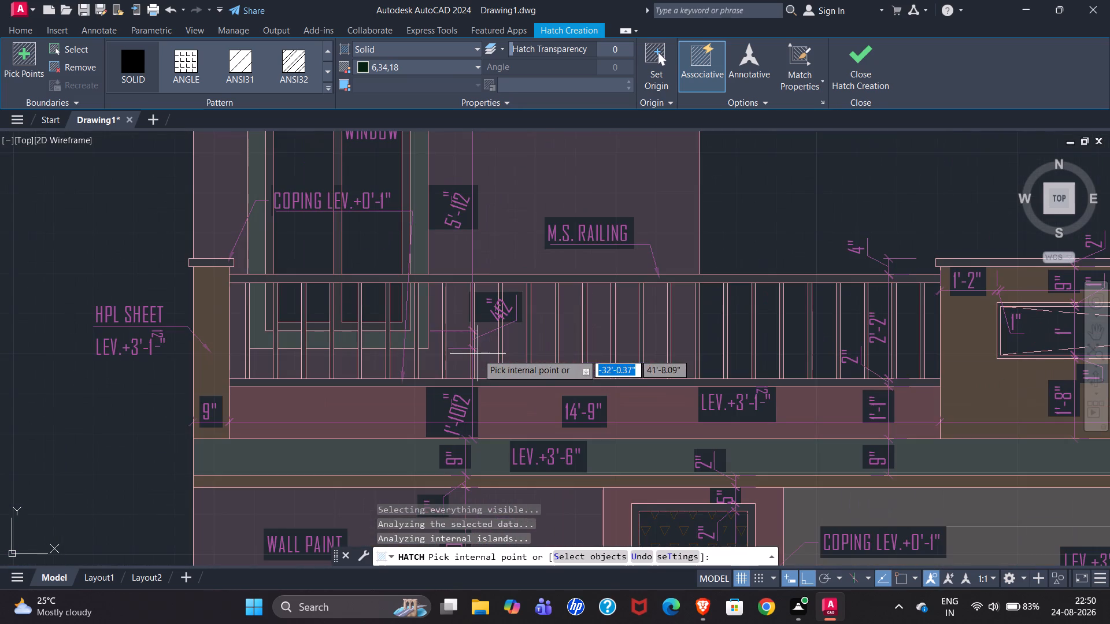
pyautogui.scroll(-1, 206, 373)
pyautogui.scroll(-2, 182, 323)
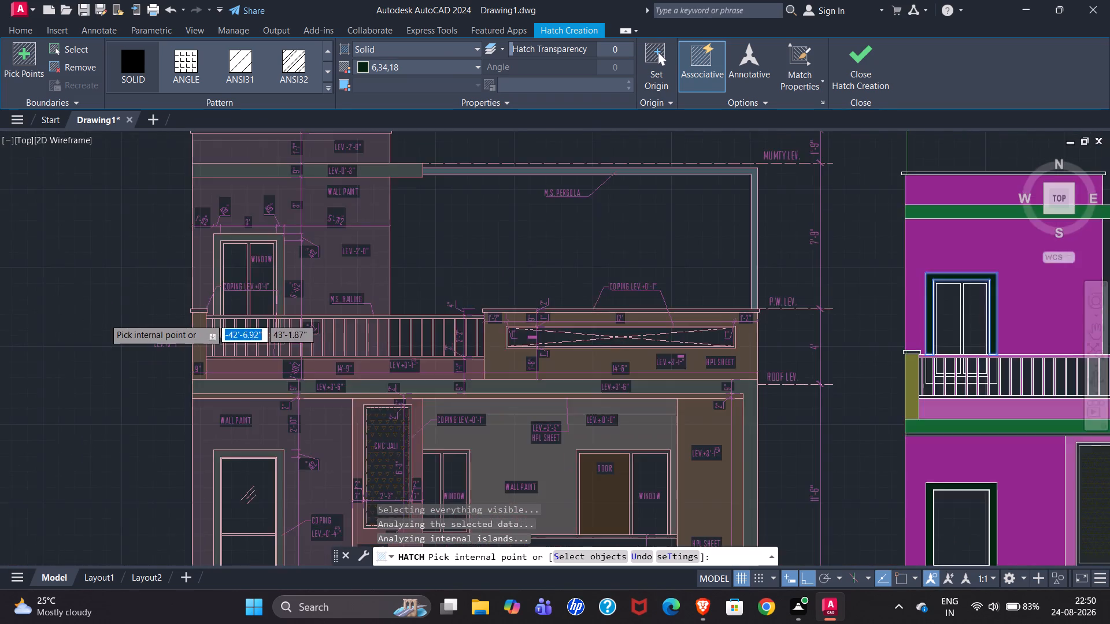
pyautogui.scroll(4, 671, 361)
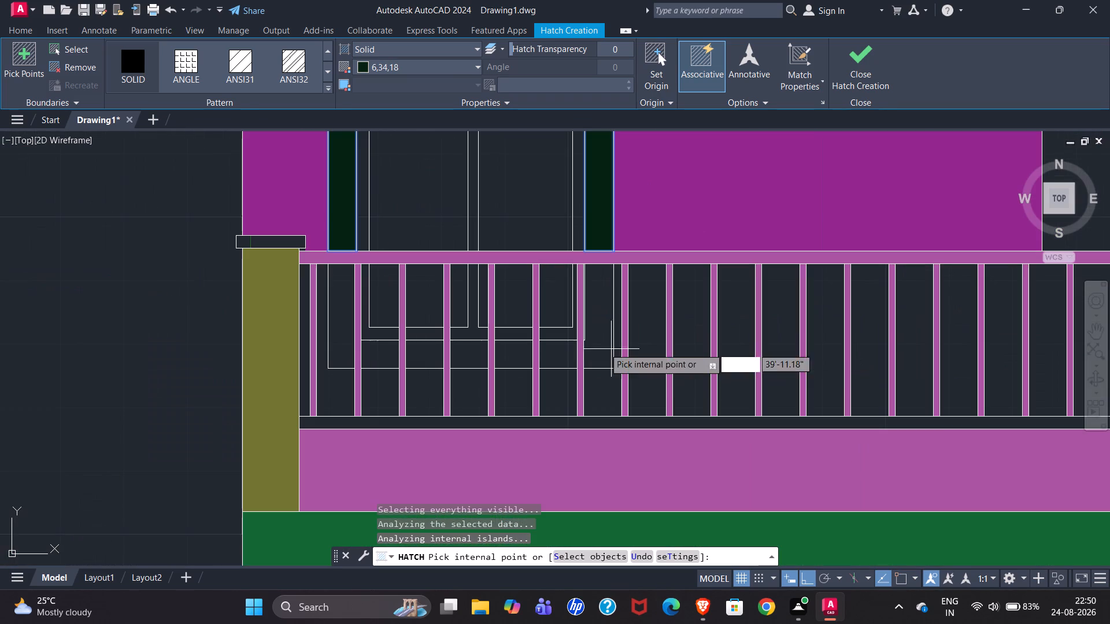
pyautogui.click(343, 325)
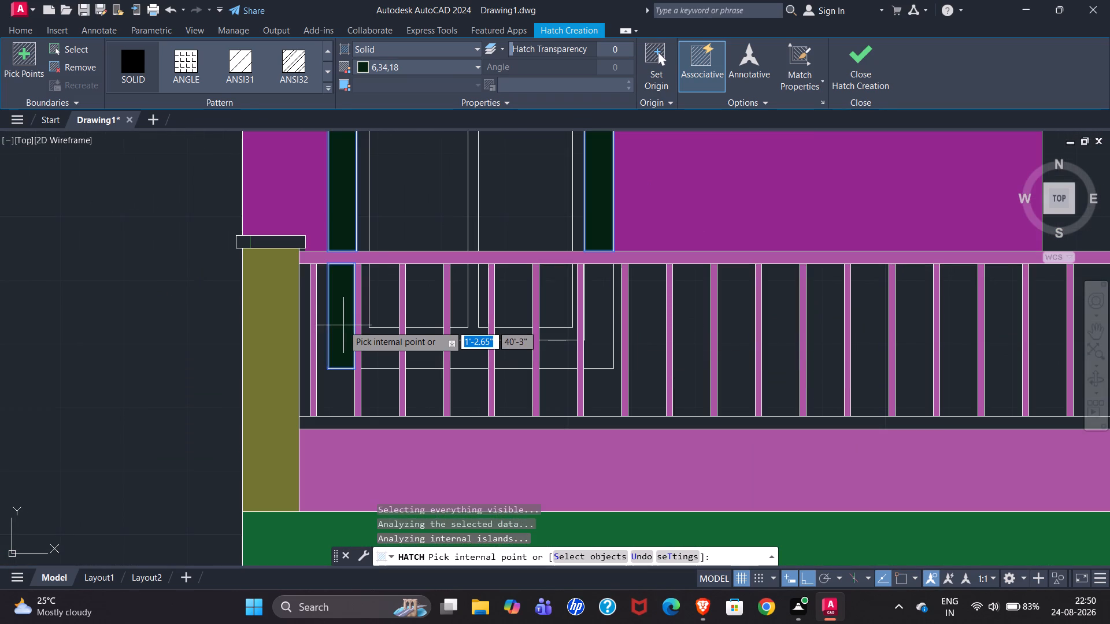
pyautogui.scroll(-2, 359, 346)
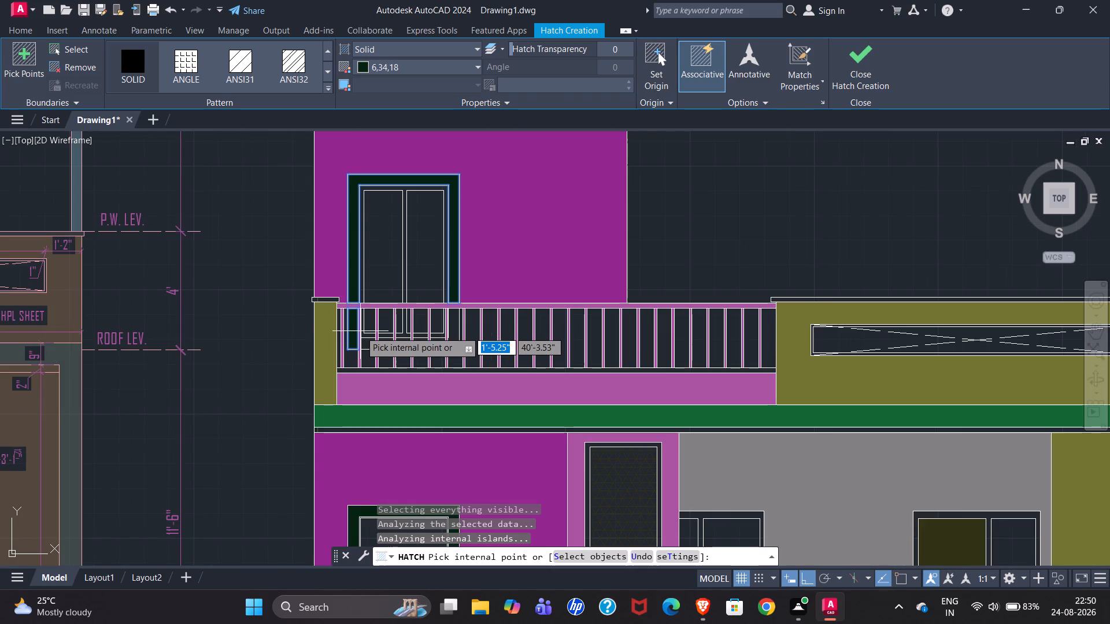
pyautogui.scroll(3, 352, 340)
pyautogui.click(394, 351)
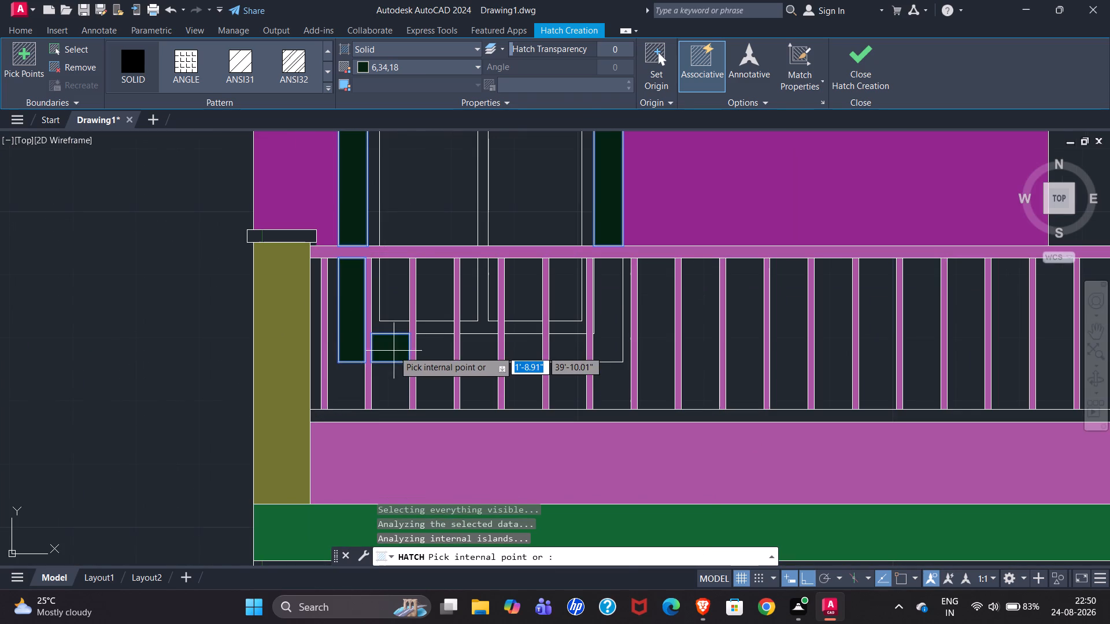
pyautogui.click(446, 352)
pyautogui.click(481, 352)
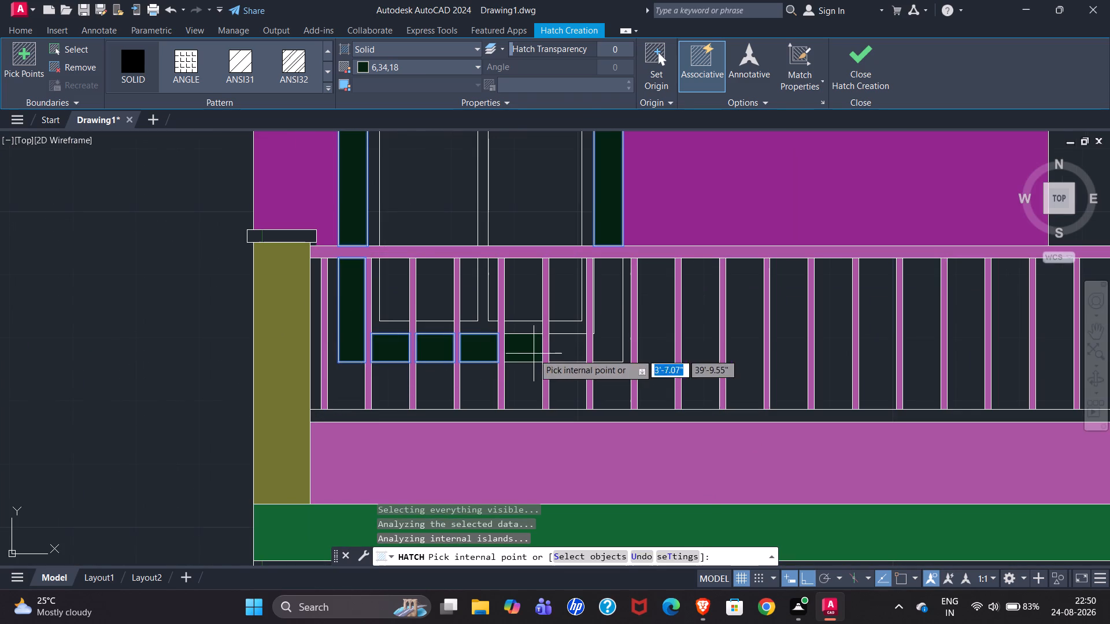
pyautogui.click(534, 354)
pyautogui.click(559, 353)
pyautogui.click(610, 344)
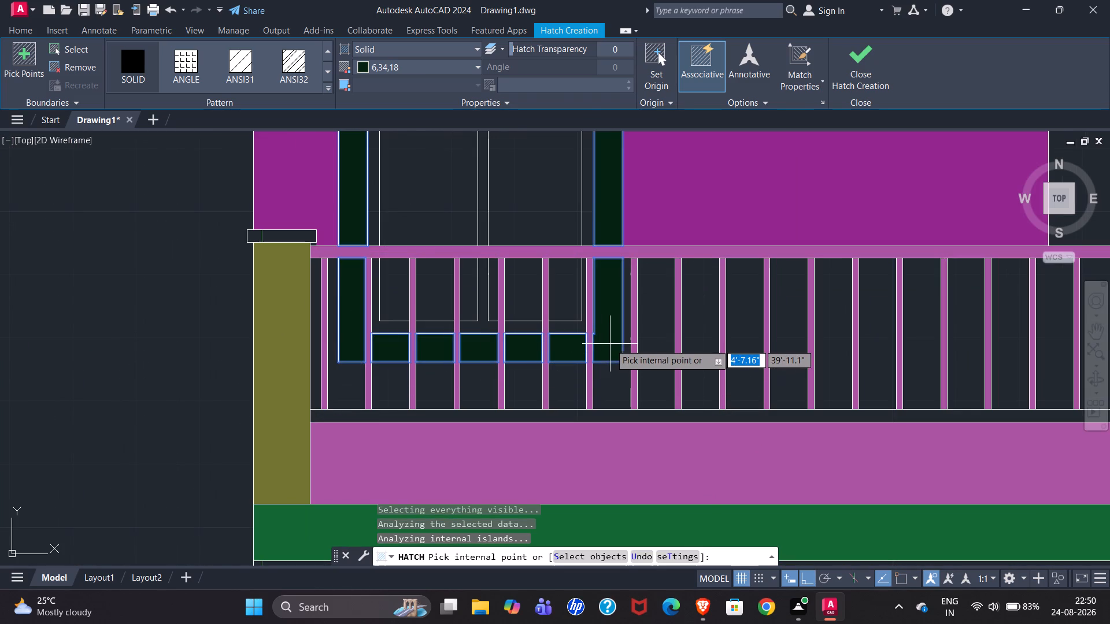
pyautogui.click(864, 81)
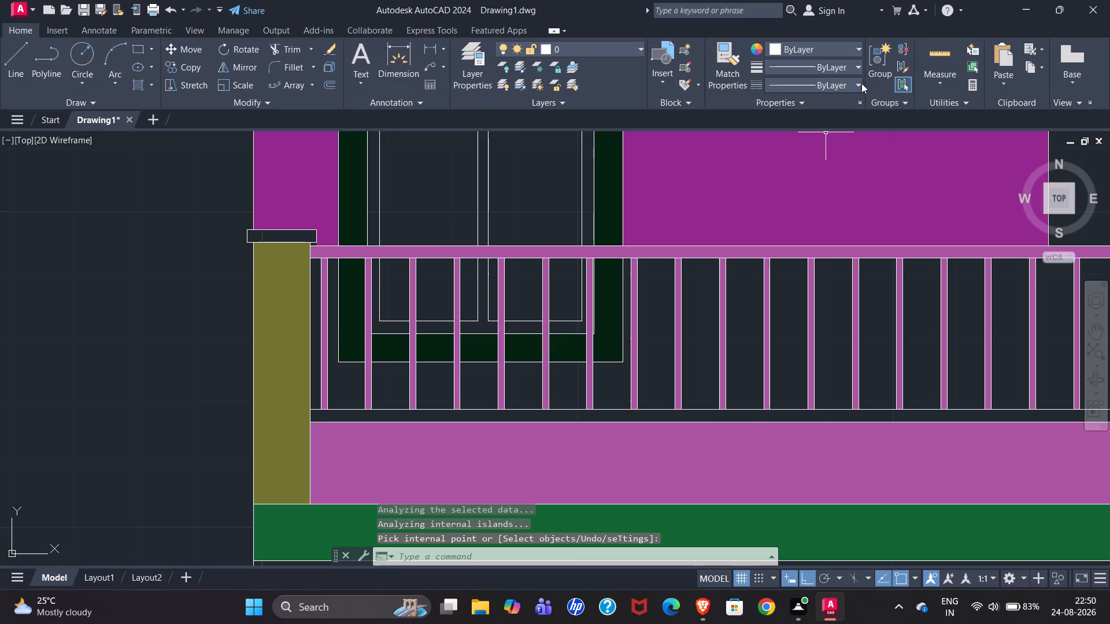
# Compare the terrace railing with the annotated reference to see how the gaps between its balusters are filled.
pyautogui.scroll(-3, 439, 312)
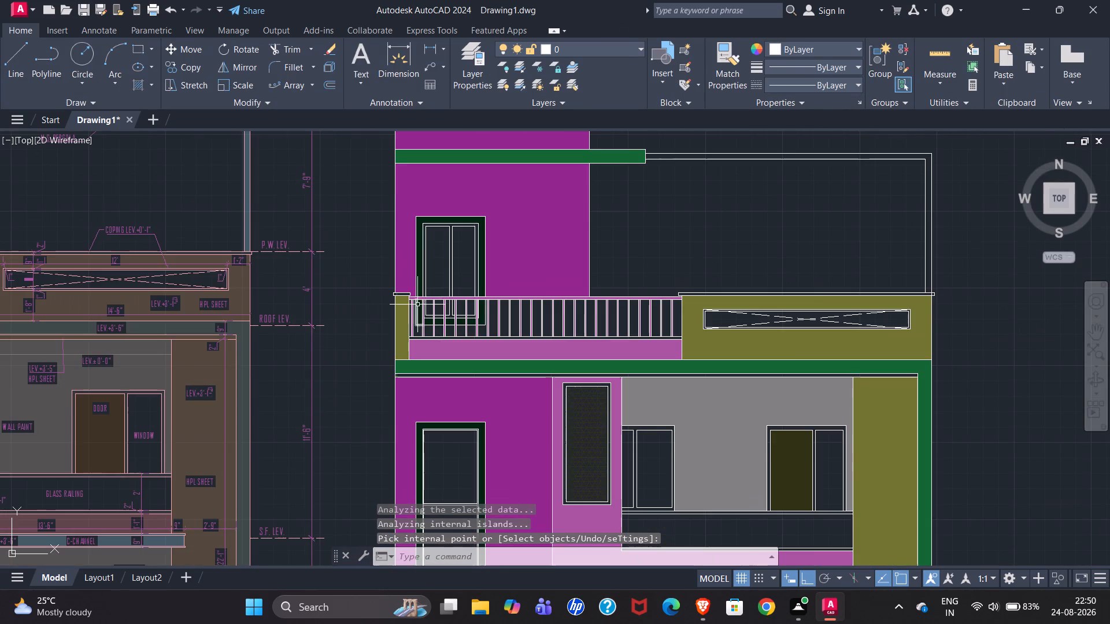
pyautogui.scroll(-1, 763, 302)
pyautogui.scroll(2, 152, 303)
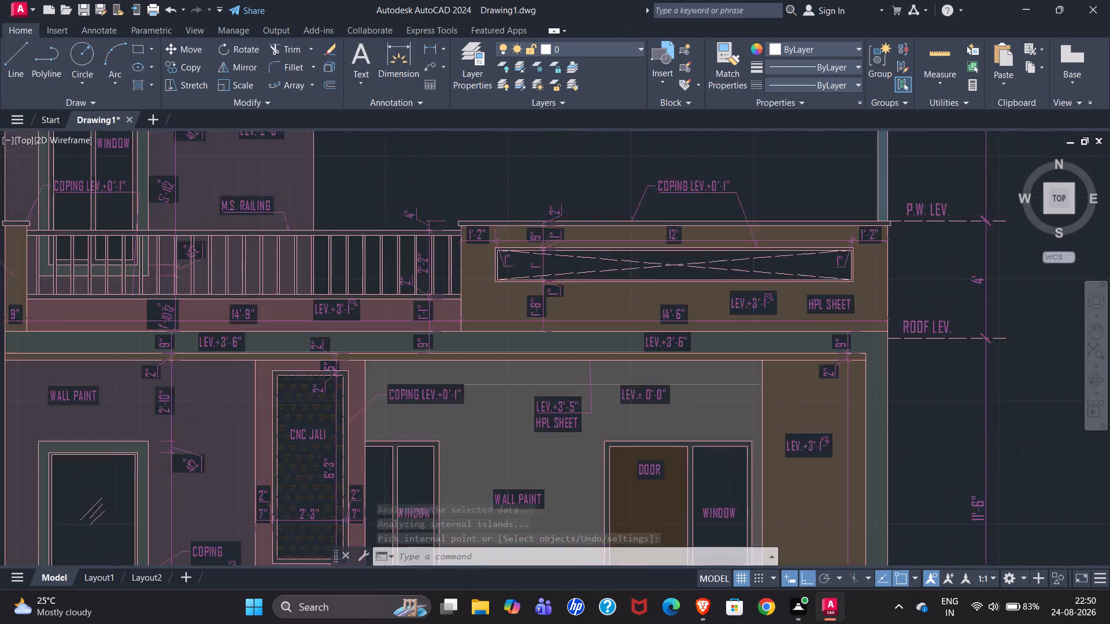
pyautogui.scroll(3, 152, 302)
pyautogui.scroll(-4, 150, 302)
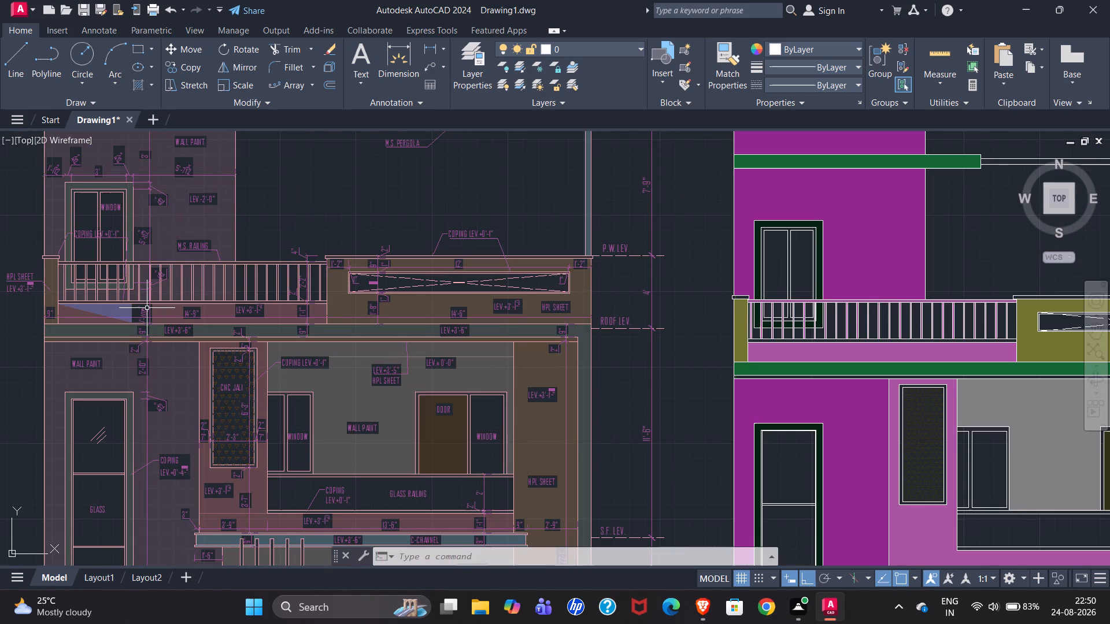
pyautogui.scroll(3, 885, 356)
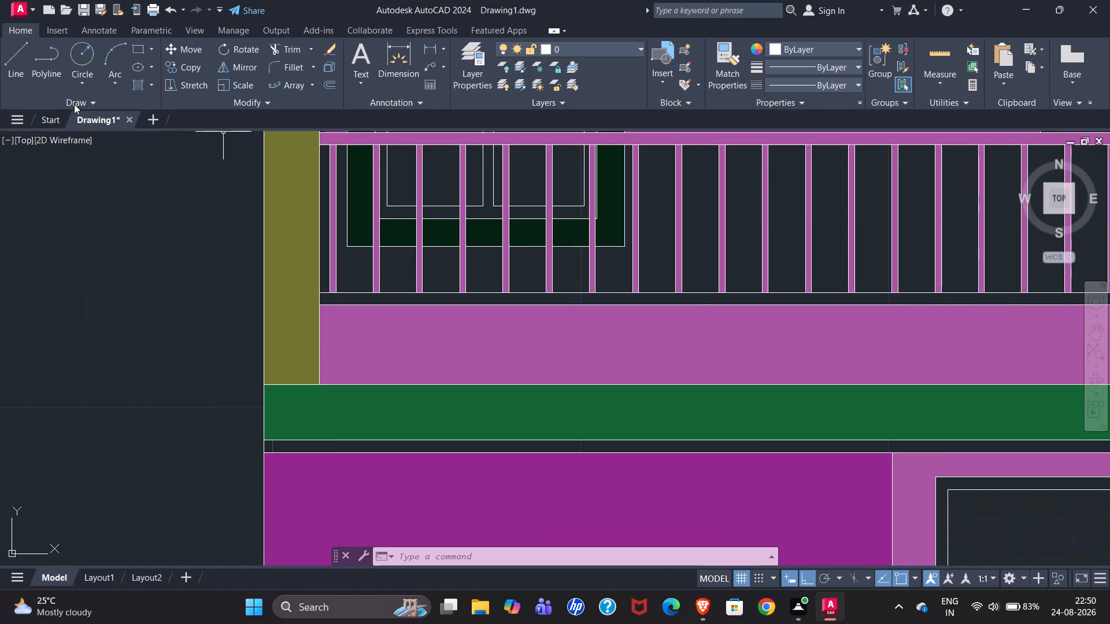
# With a new solid hatch in colour 147,39,143, fill the baluster gaps in front of the purple wall, from its outer edge towards the window.
pyautogui.click(132, 88)
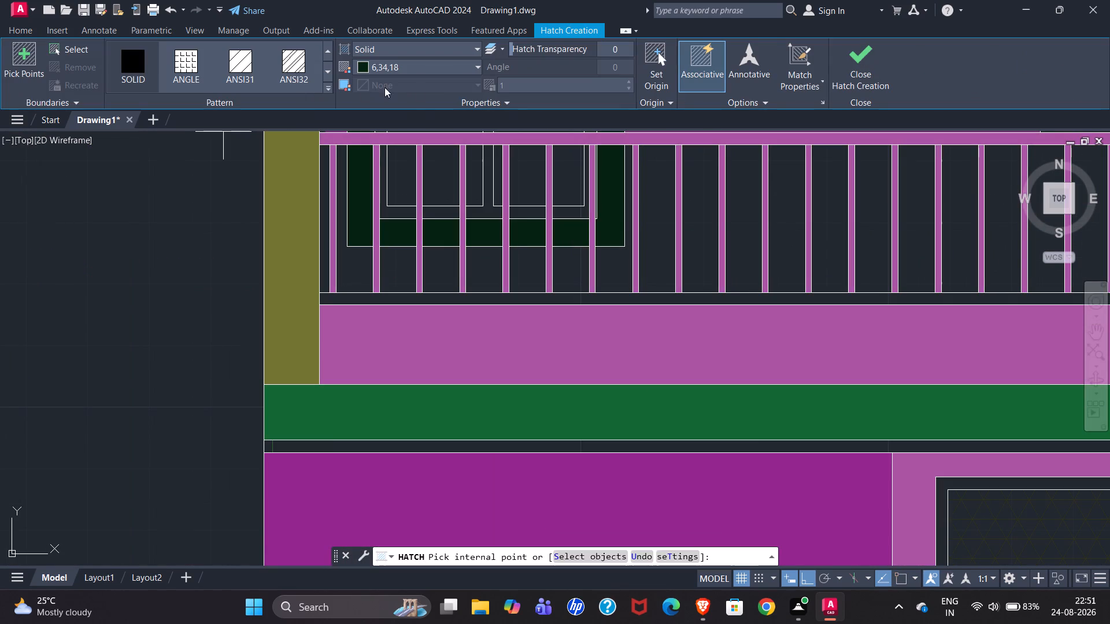
pyautogui.click(395, 67)
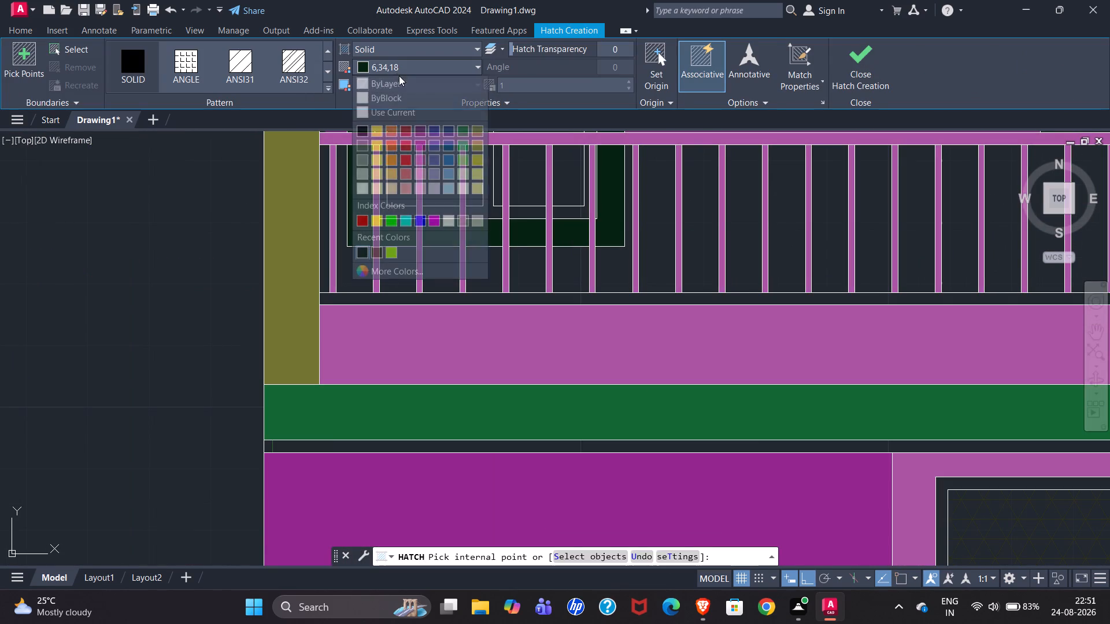
pyautogui.scroll(-3, 271, 340)
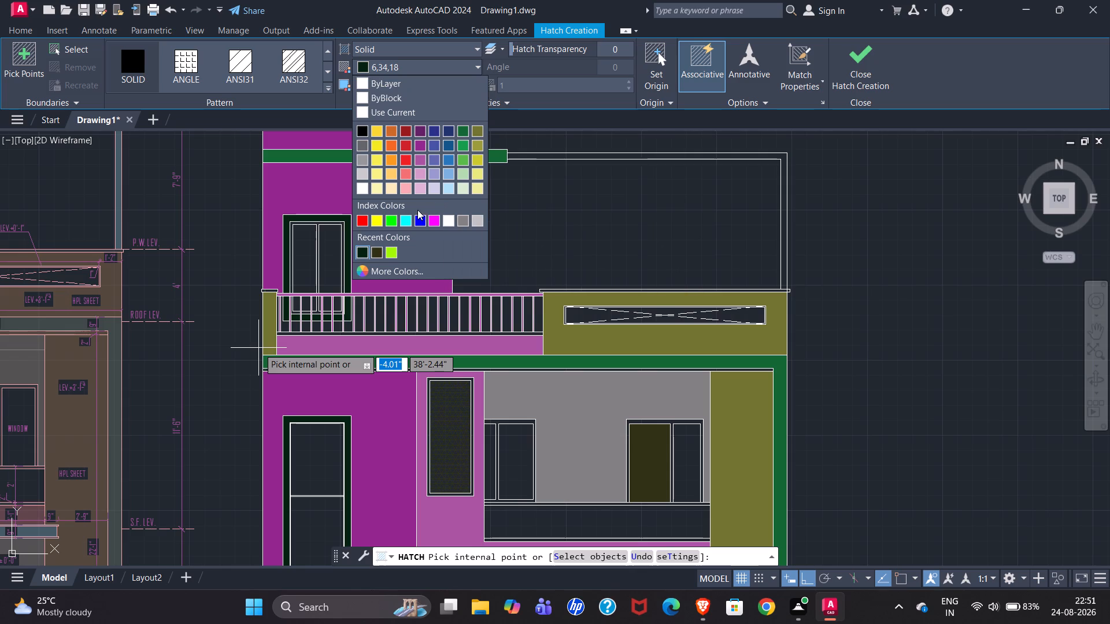
pyautogui.click(423, 142)
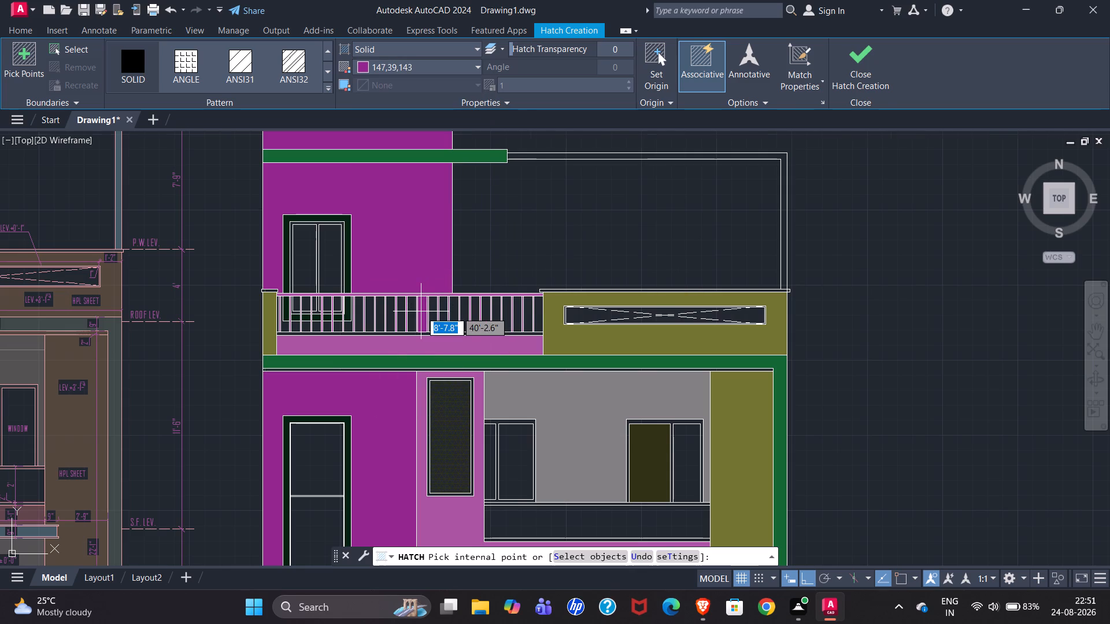
pyautogui.scroll(3, 421, 311)
pyautogui.scroll(-3, 507, 305)
pyautogui.scroll(-1, 556, 295)
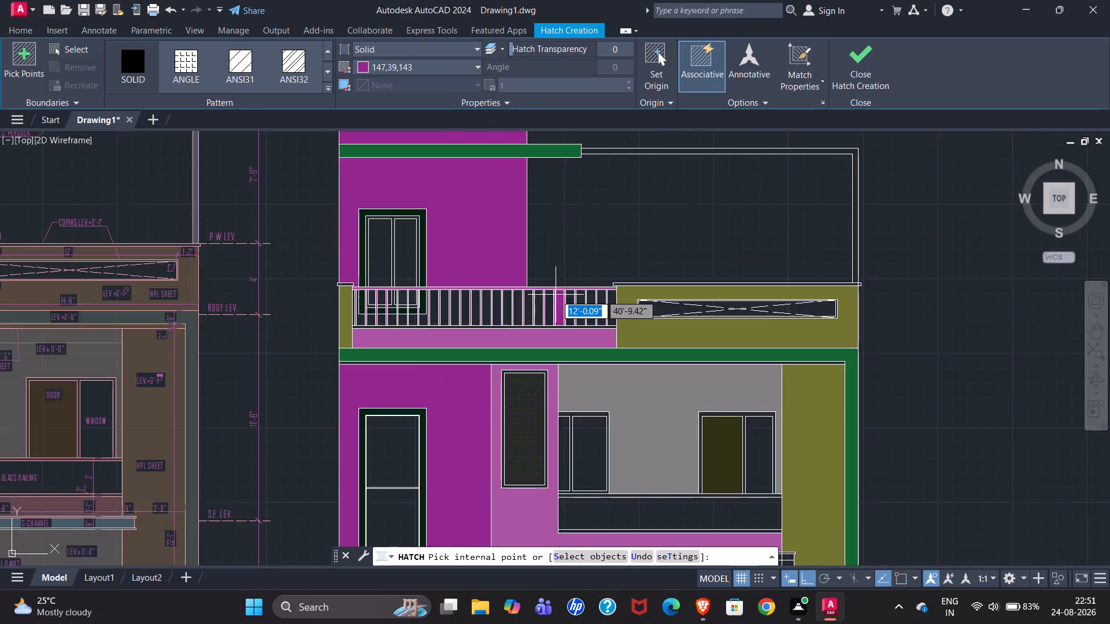
pyautogui.scroll(-1, 556, 295)
pyautogui.scroll(3, 223, 296)
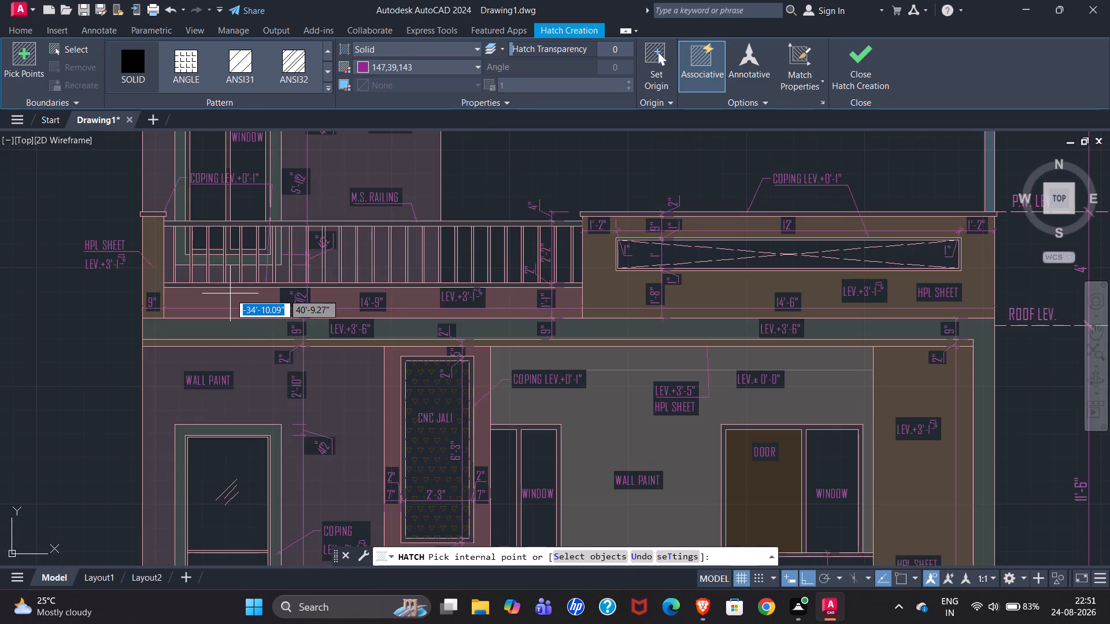
pyautogui.scroll(-2, 135, 285)
pyautogui.scroll(4, 683, 298)
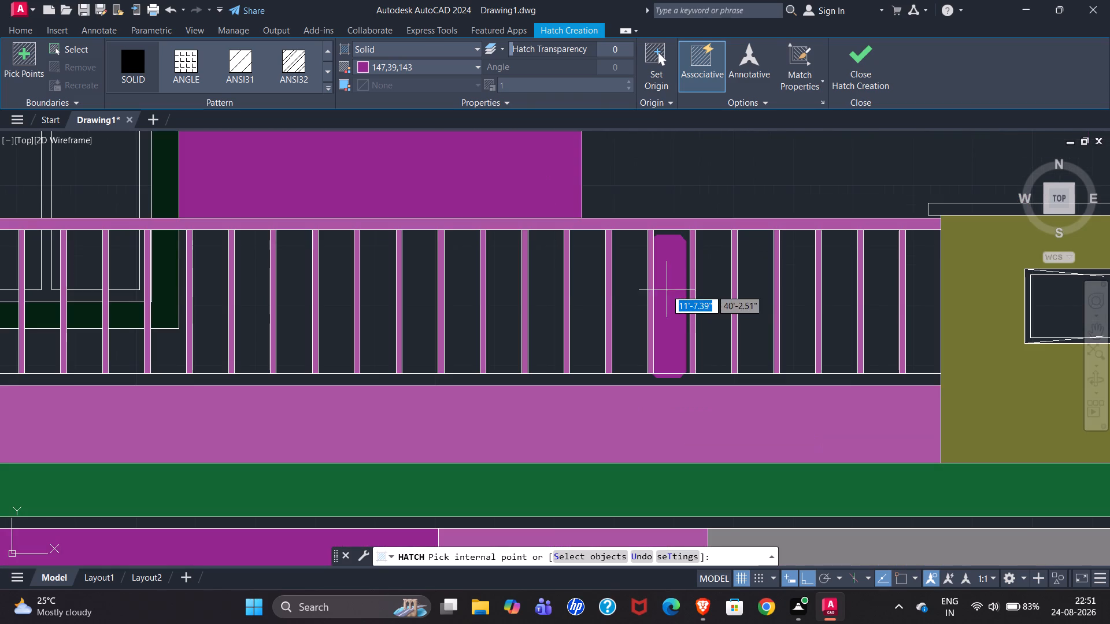
pyautogui.click(550, 264)
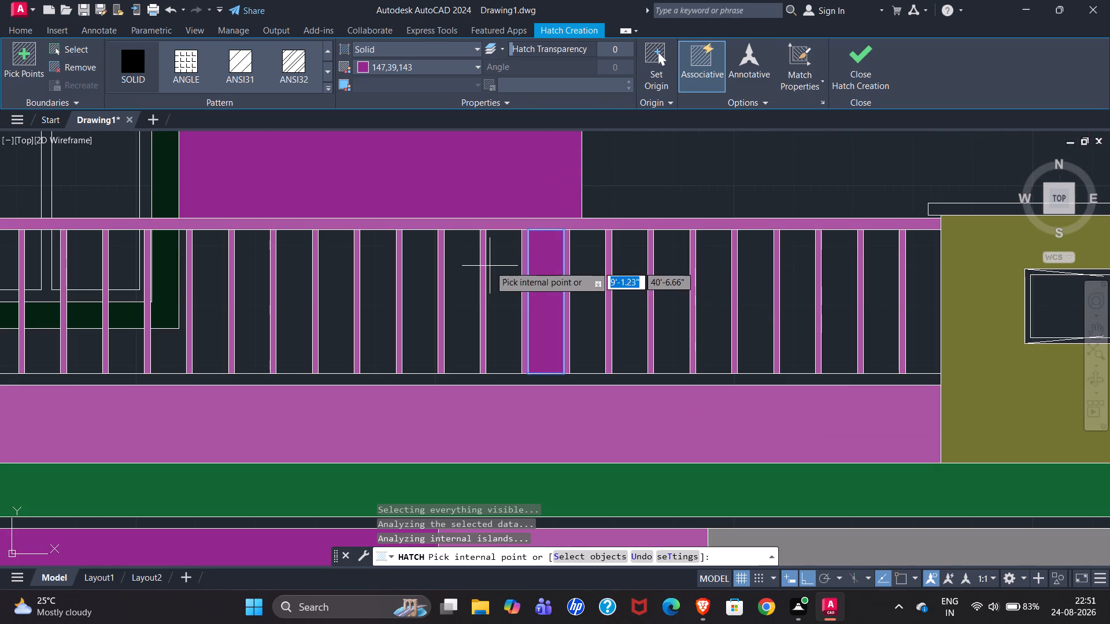
pyautogui.click(502, 268)
pyautogui.click(454, 274)
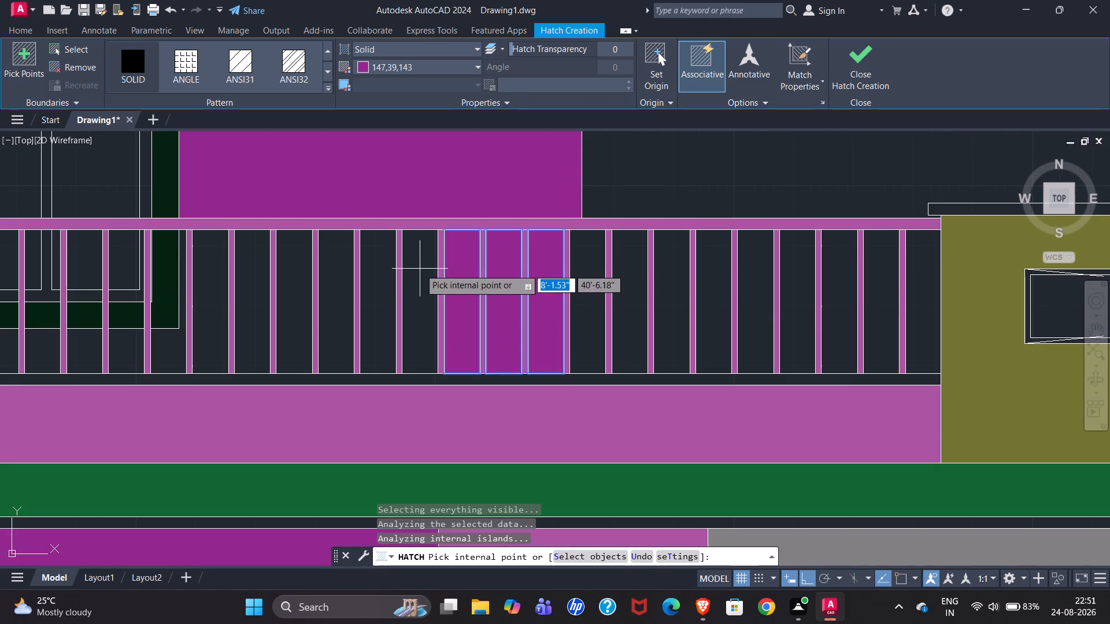
pyautogui.click(420, 268)
pyautogui.click(371, 270)
pyautogui.click(345, 266)
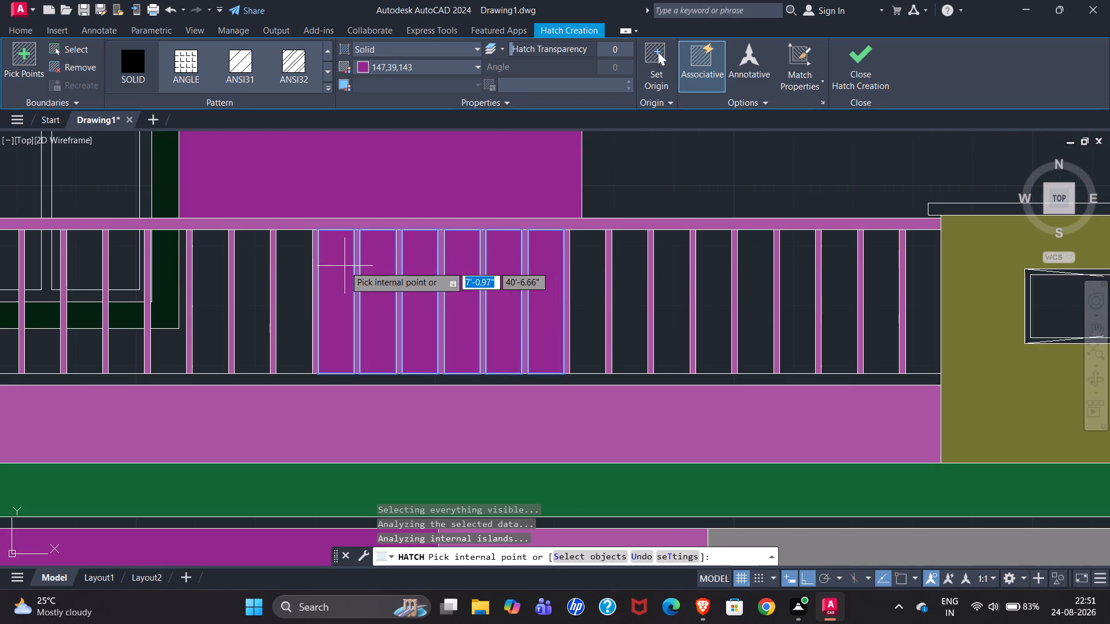
pyautogui.click(295, 268)
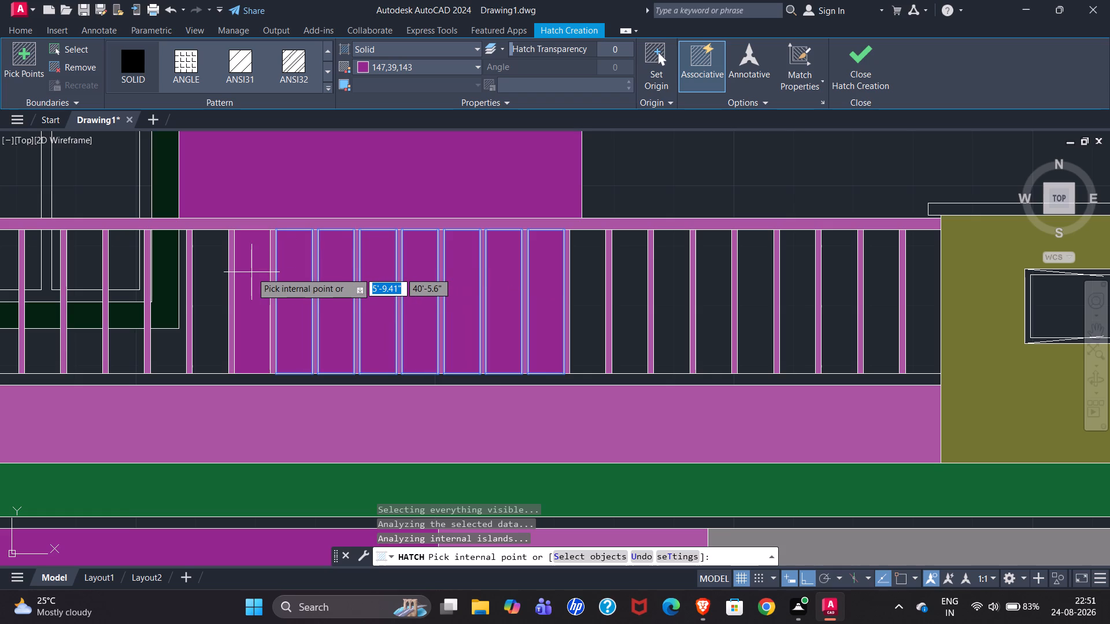
pyautogui.click(251, 272)
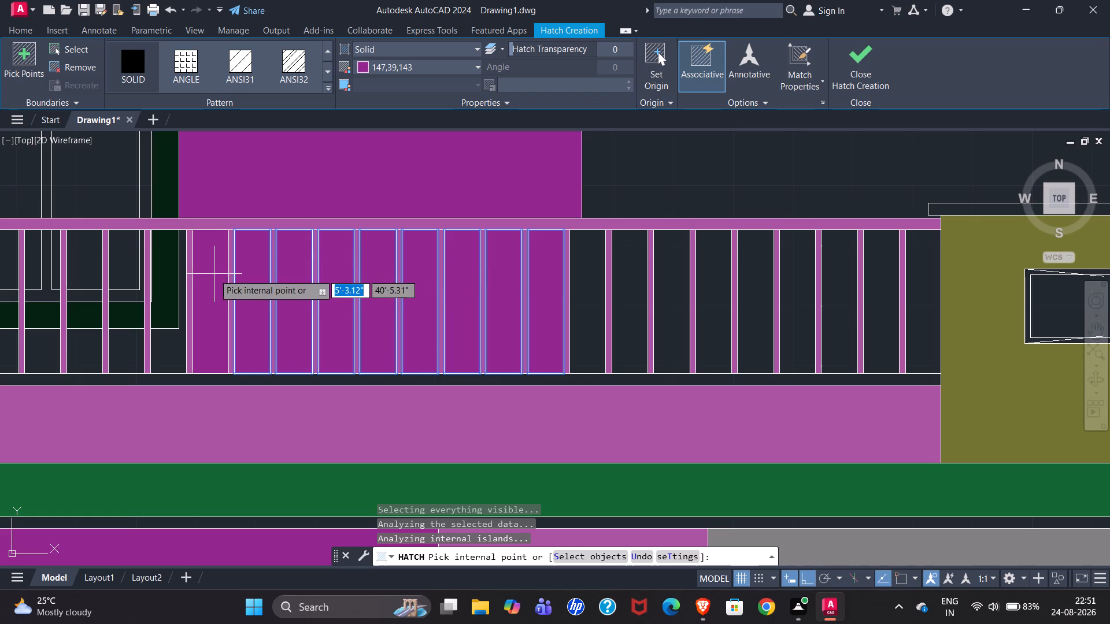
pyautogui.click(214, 274)
# Fill the railing gaps beside and beneath the terrace window, up to the parapet post, with the 147,39,143 solid, and finish the hatch.
pyautogui.scroll(2, 180, 283)
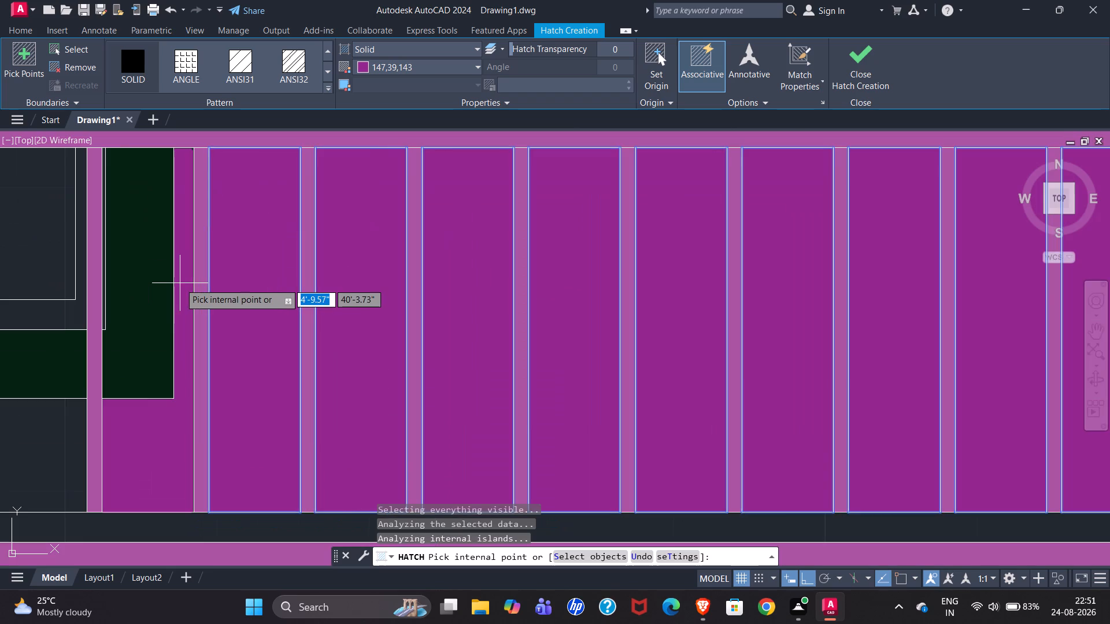
pyautogui.click(181, 281)
pyautogui.scroll(-2, 672, 268)
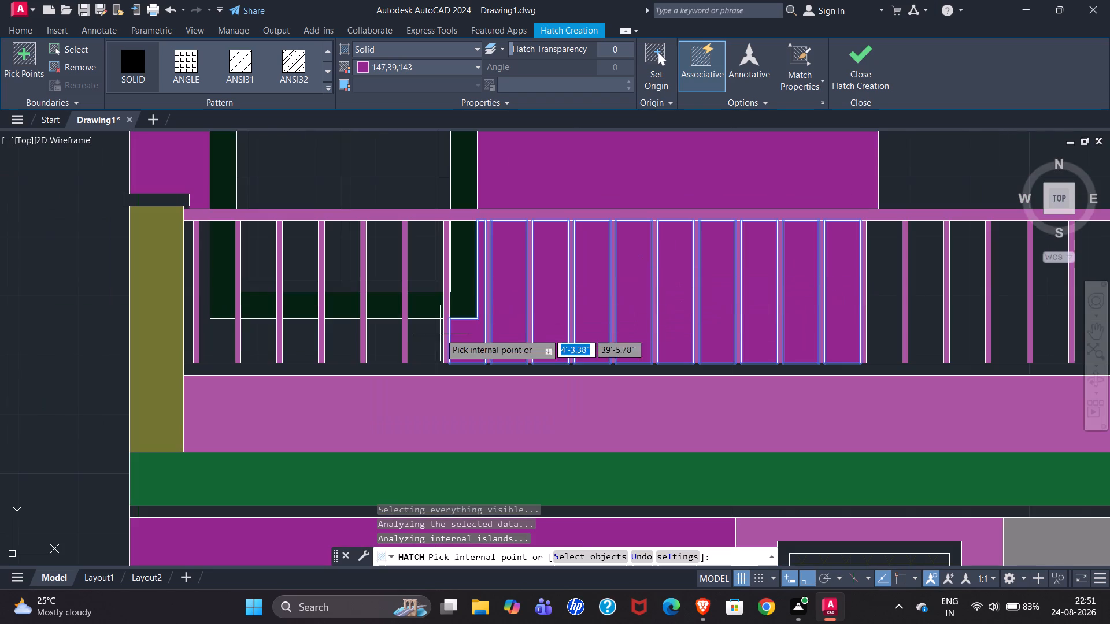
pyautogui.click(419, 340)
pyautogui.click(386, 342)
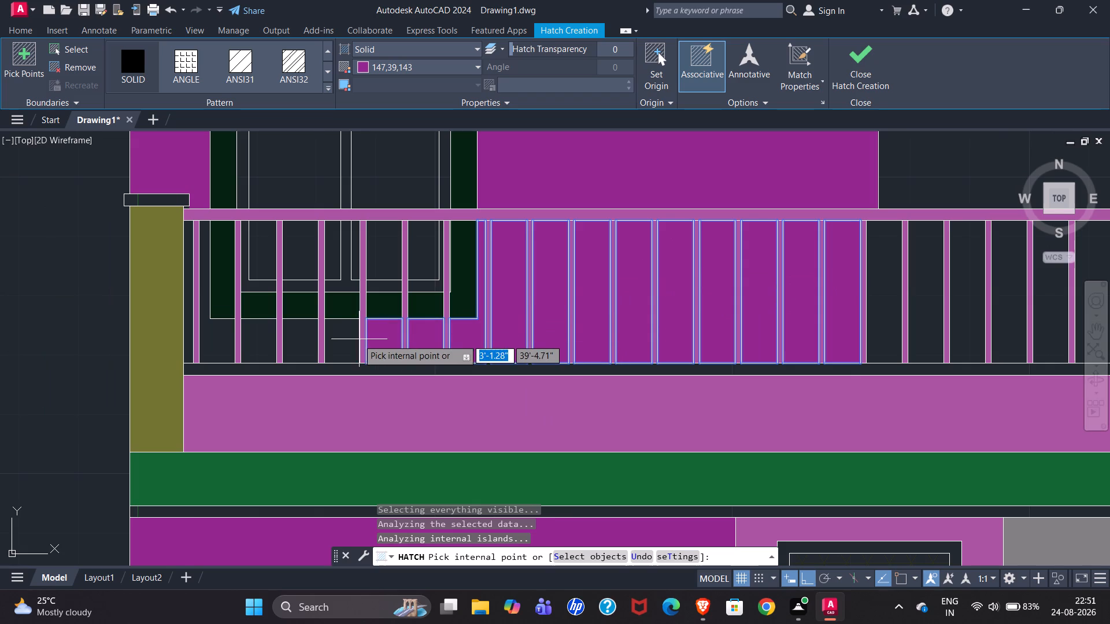
pyautogui.click(349, 338)
pyautogui.click(295, 339)
pyautogui.click(267, 334)
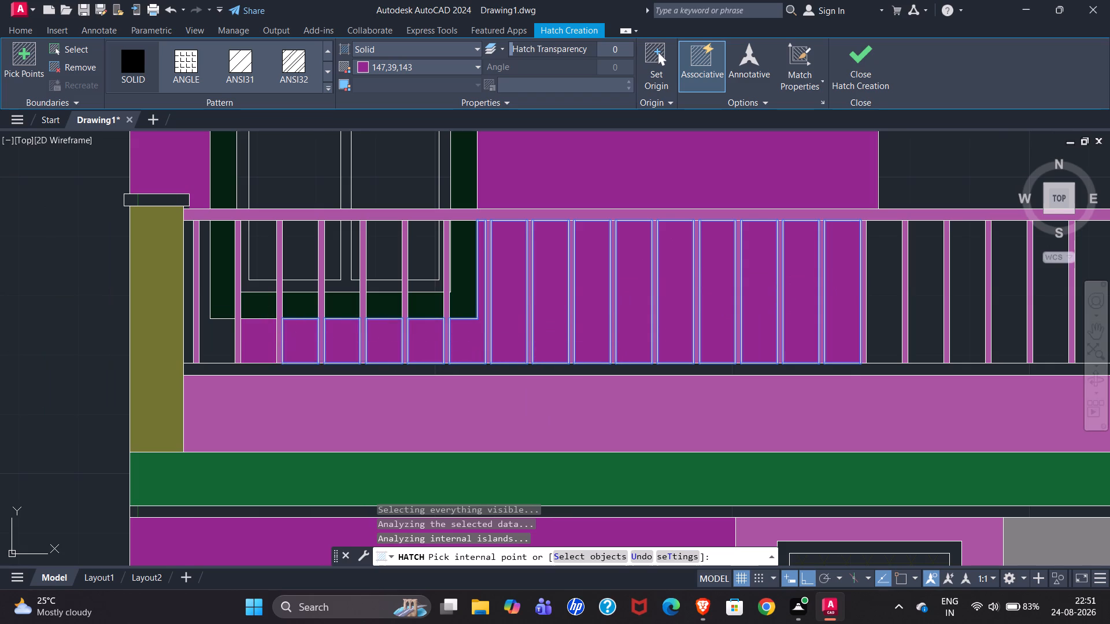
pyautogui.click(220, 336)
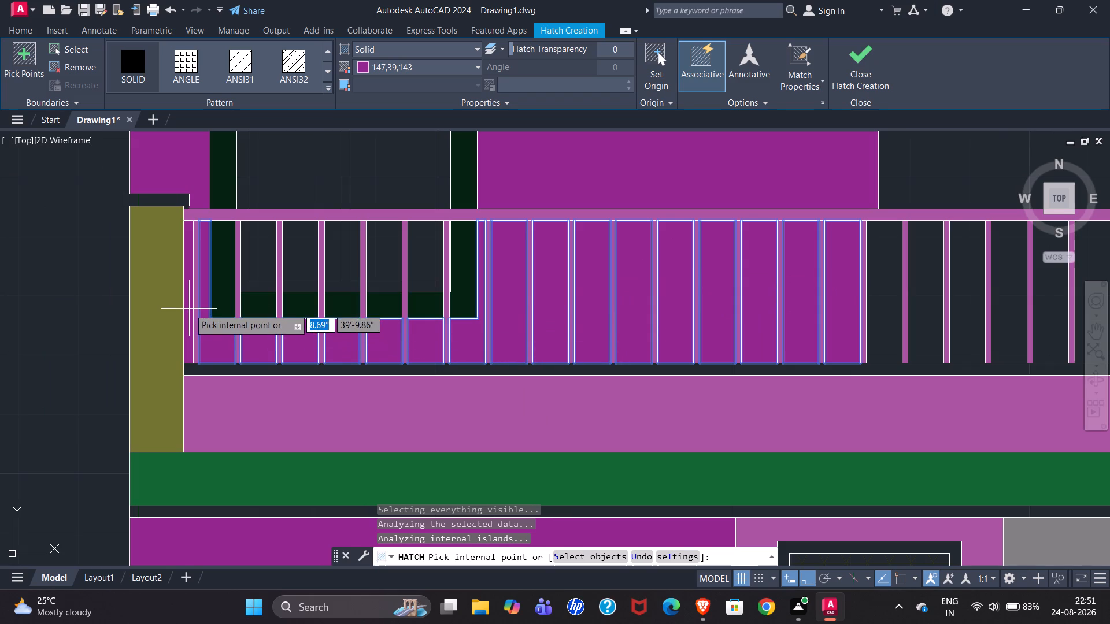
pyautogui.click(189, 309)
pyautogui.click(851, 83)
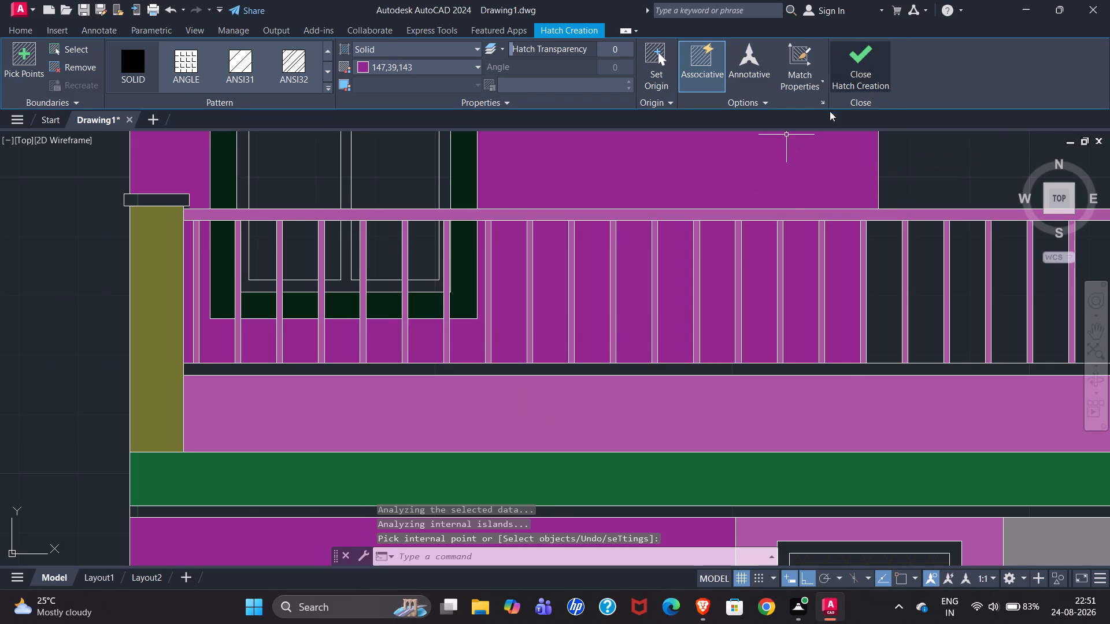
# With a new solid hatch in colour 39,118,187, fill the pergola frame extending from the top green band down to the terrace parapet.
pyautogui.scroll(-3, 549, 274)
pyautogui.scroll(-2, 617, 310)
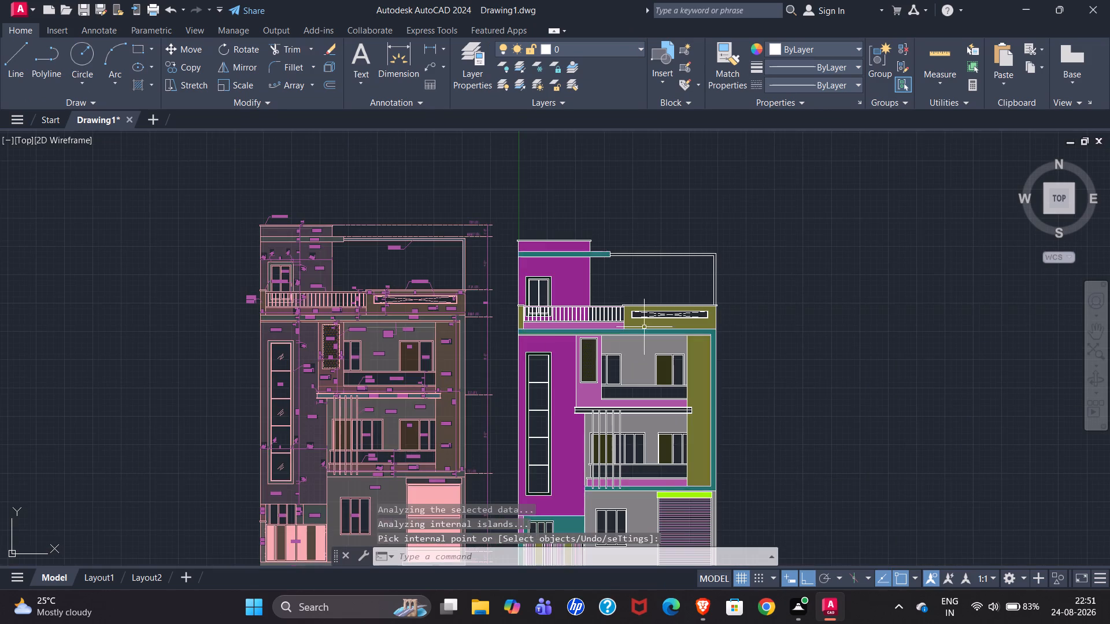
pyautogui.scroll(1, 635, 300)
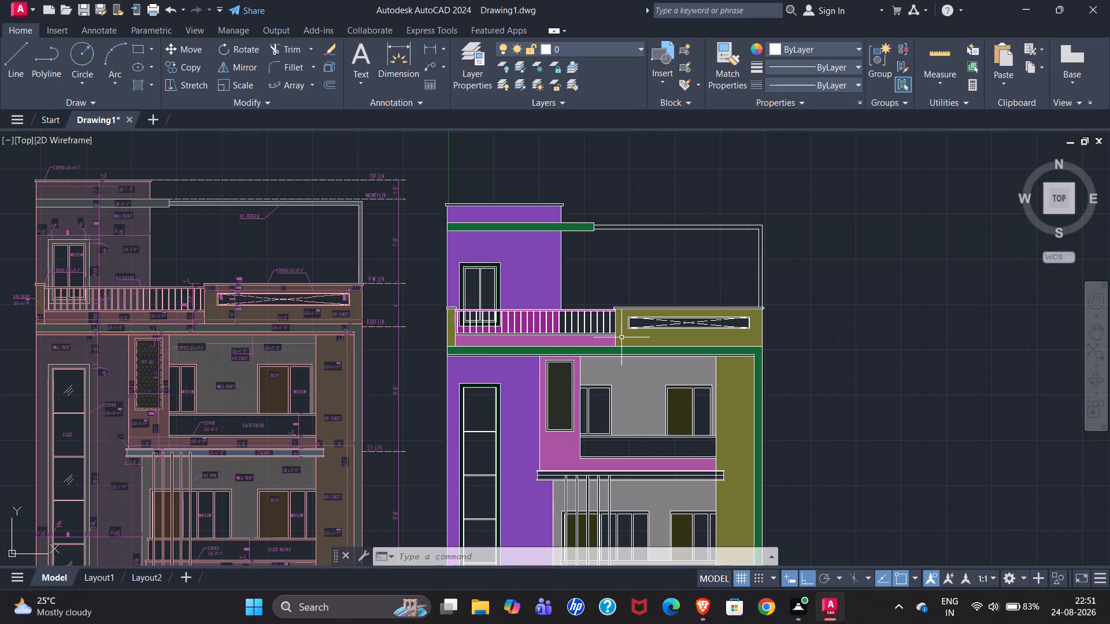
pyautogui.scroll(3, 653, 220)
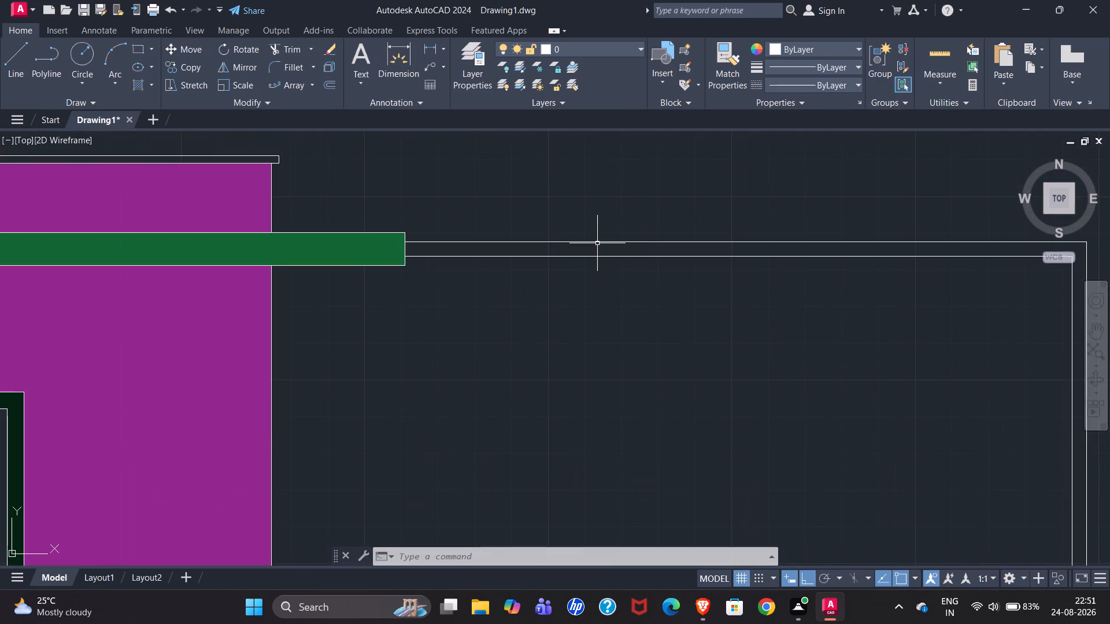
pyautogui.scroll(-1, 348, 251)
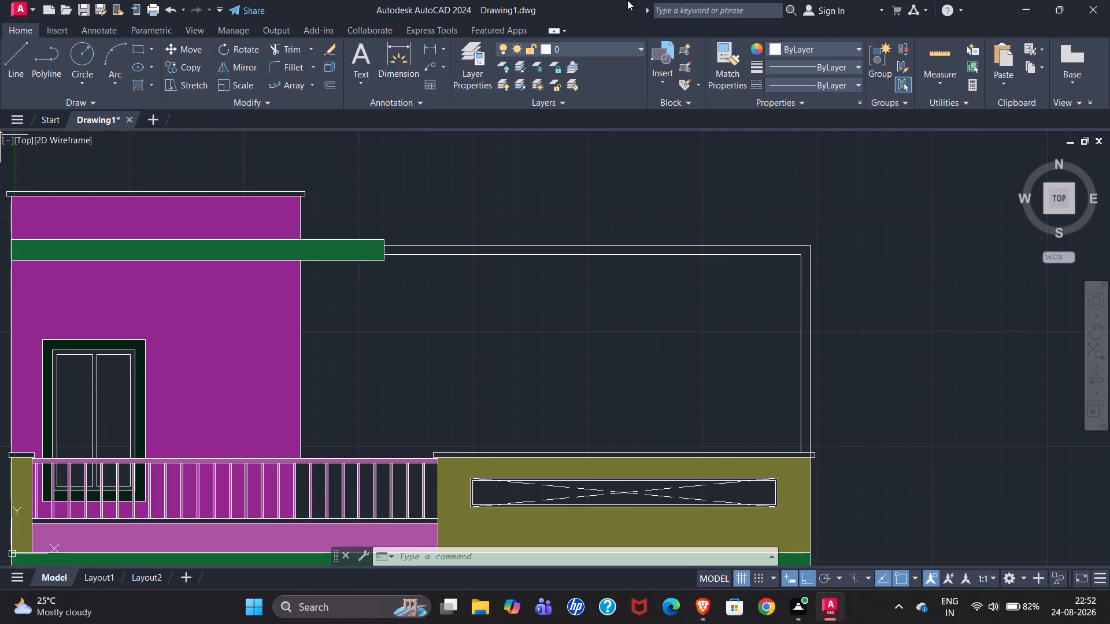
pyautogui.click(136, 86)
pyautogui.click(428, 66)
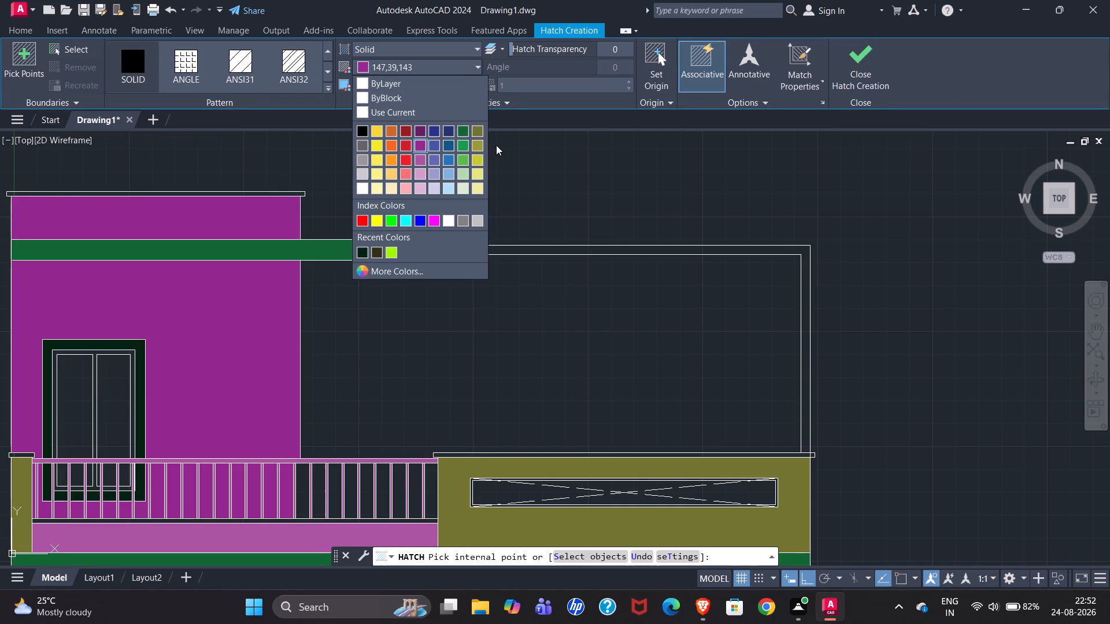
pyautogui.click(450, 155)
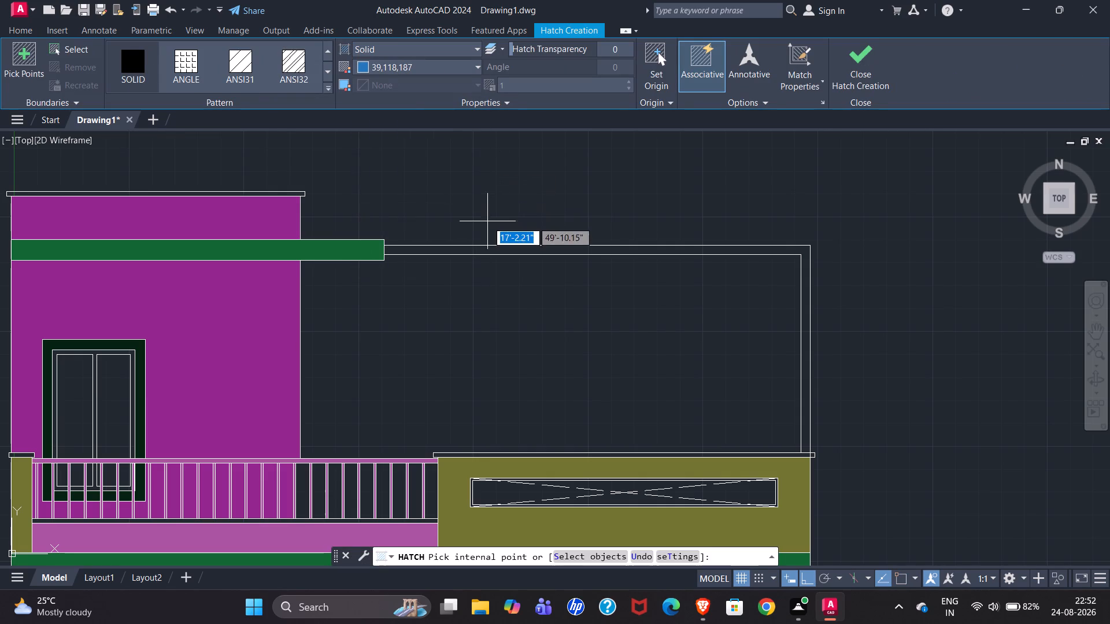
pyautogui.click(488, 250)
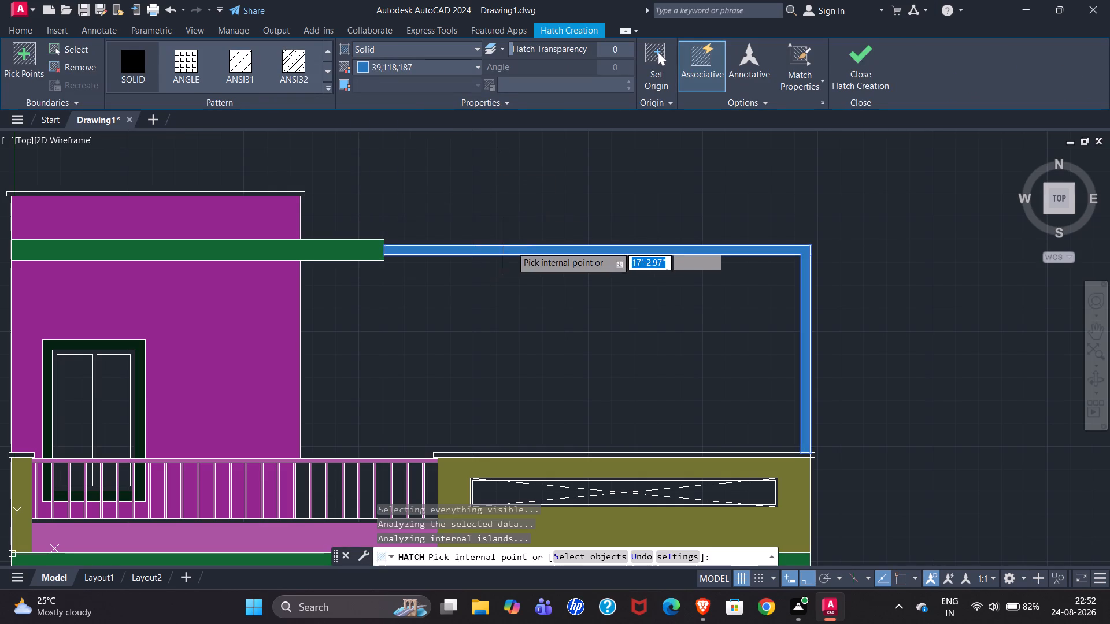
# Fill the C-channel band above the pipes, including the sections between them and its end over the olive wall, with the 39,118,187 solid; finish the hatch.
pyautogui.scroll(-3, 483, 180)
pyautogui.scroll(4, 453, 363)
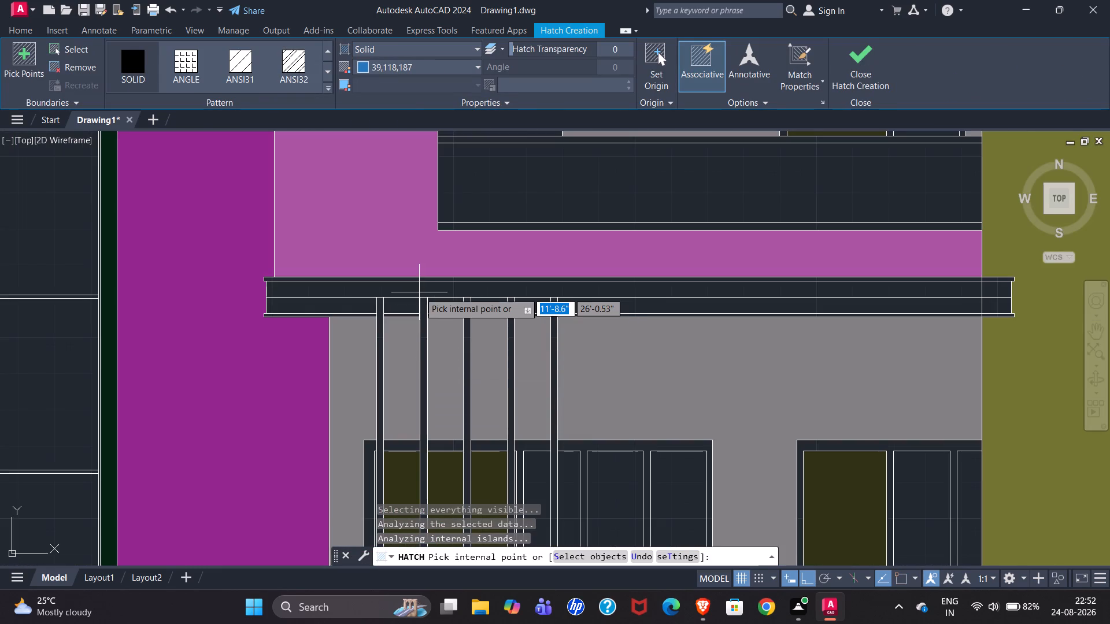
pyautogui.click(425, 291)
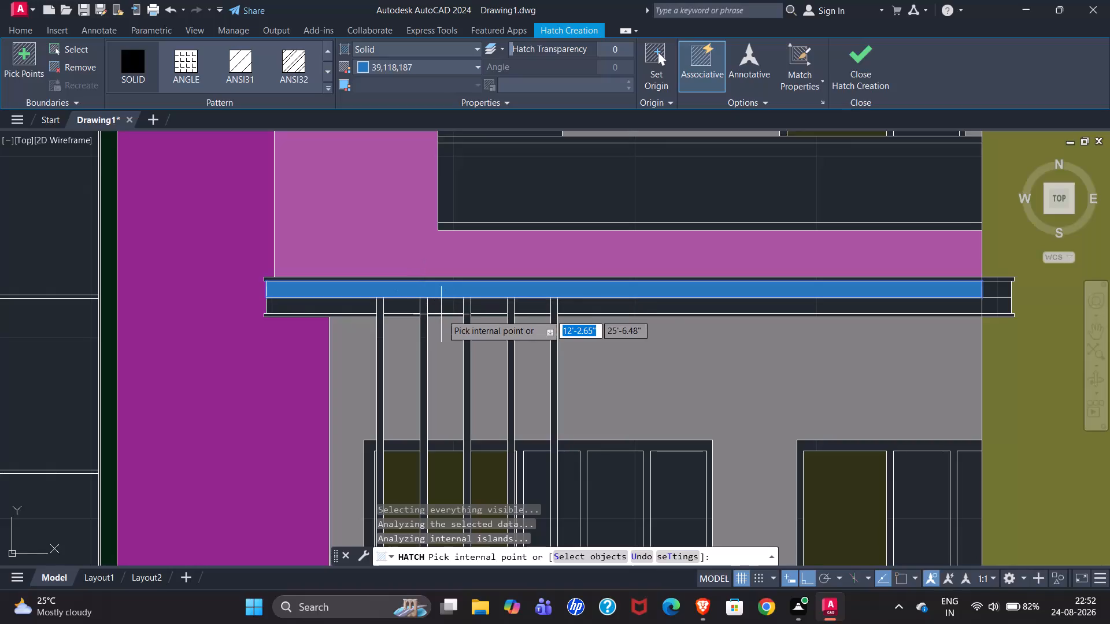
pyautogui.click(346, 309)
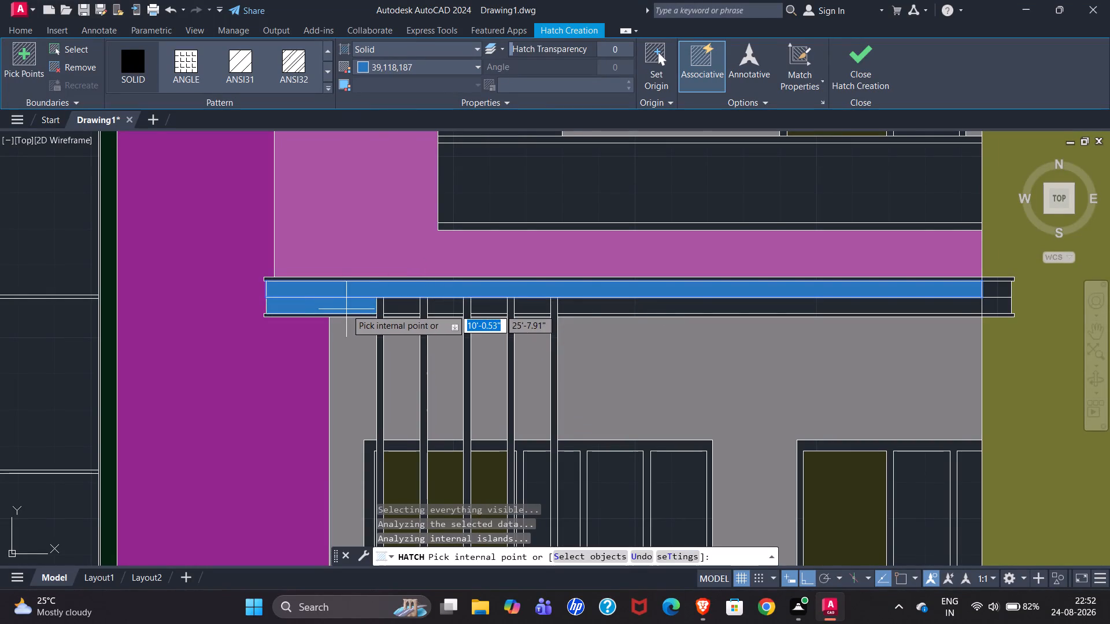
pyautogui.click(408, 306)
pyautogui.click(450, 307)
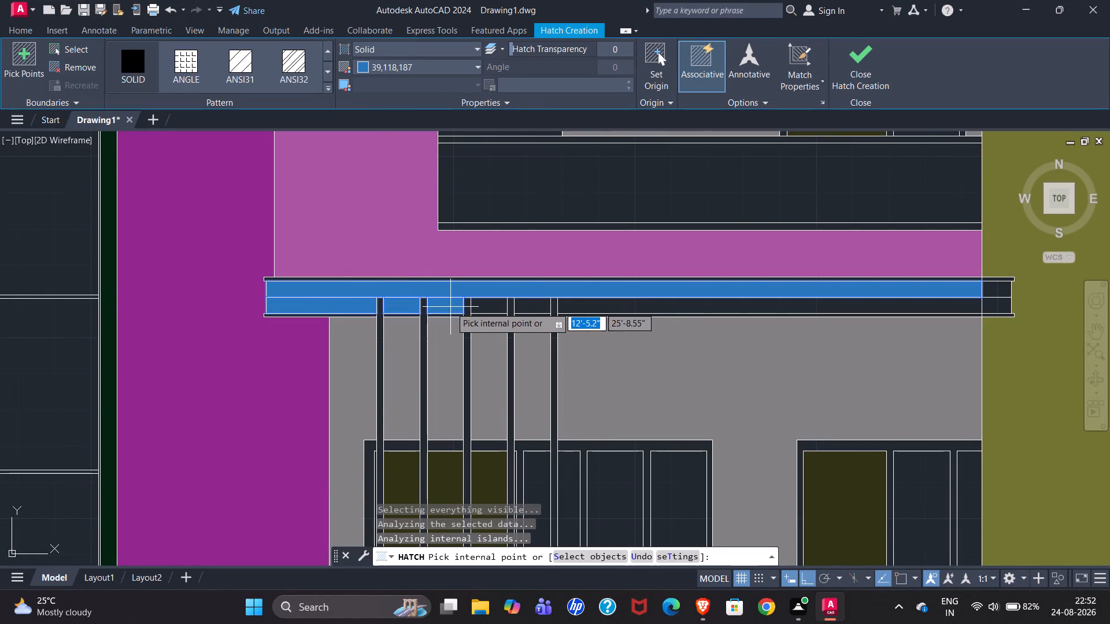
pyautogui.click(497, 313)
pyautogui.click(534, 309)
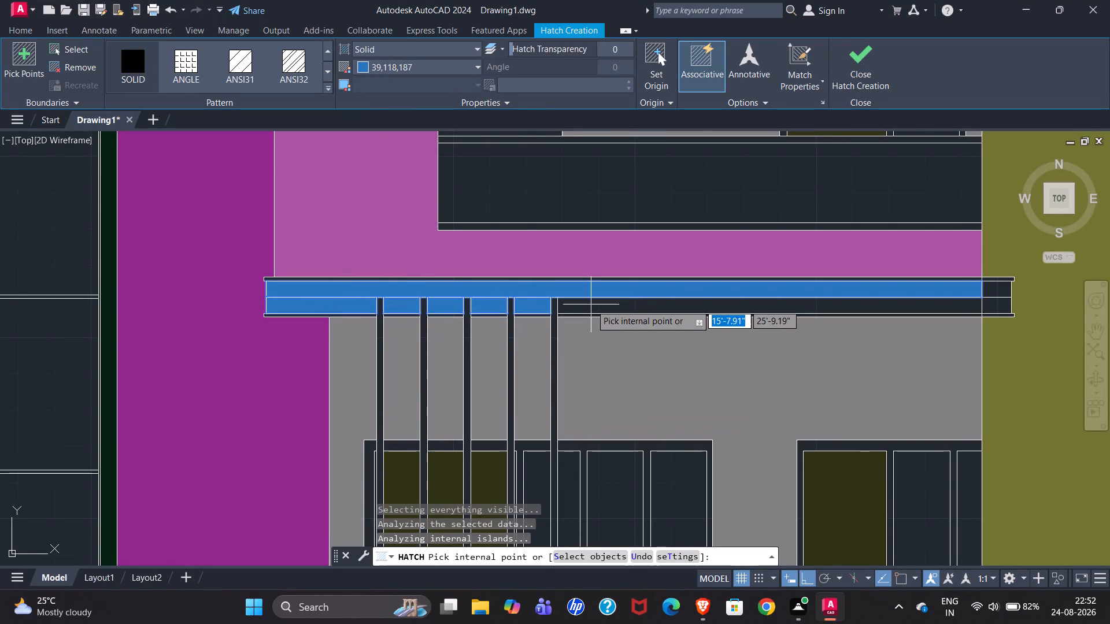
pyautogui.click(591, 304)
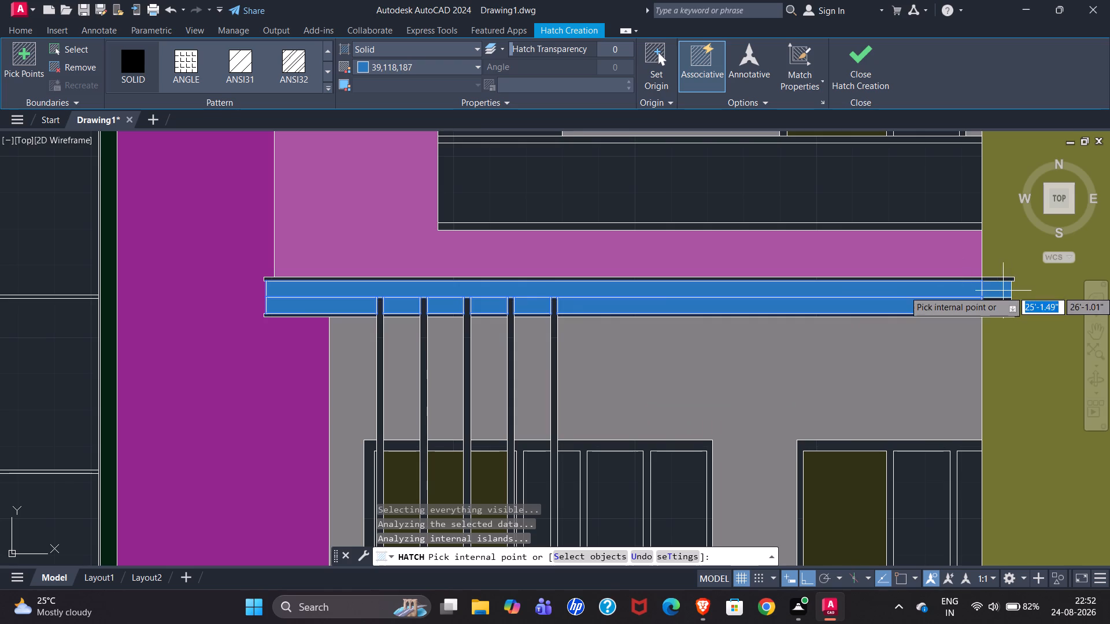
pyautogui.click(1003, 291)
pyautogui.click(1004, 309)
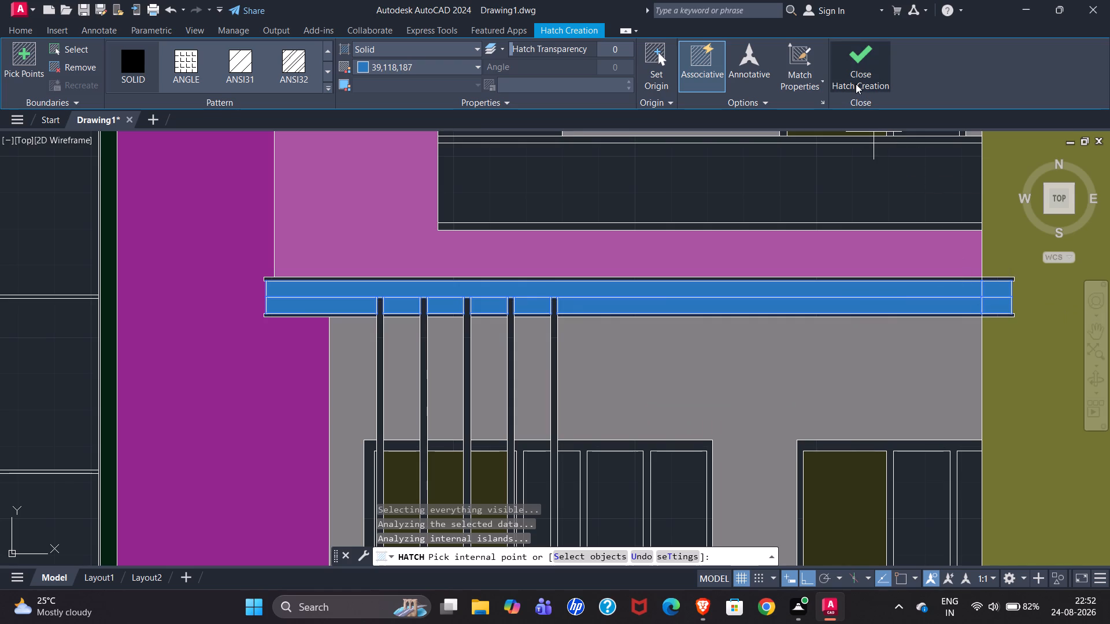
pyautogui.click(856, 84)
# Compare the redrawn elevation with the annotated reference, floor by floor, to find the parts still lacking a hatch.
pyautogui.scroll(-3, 541, 257)
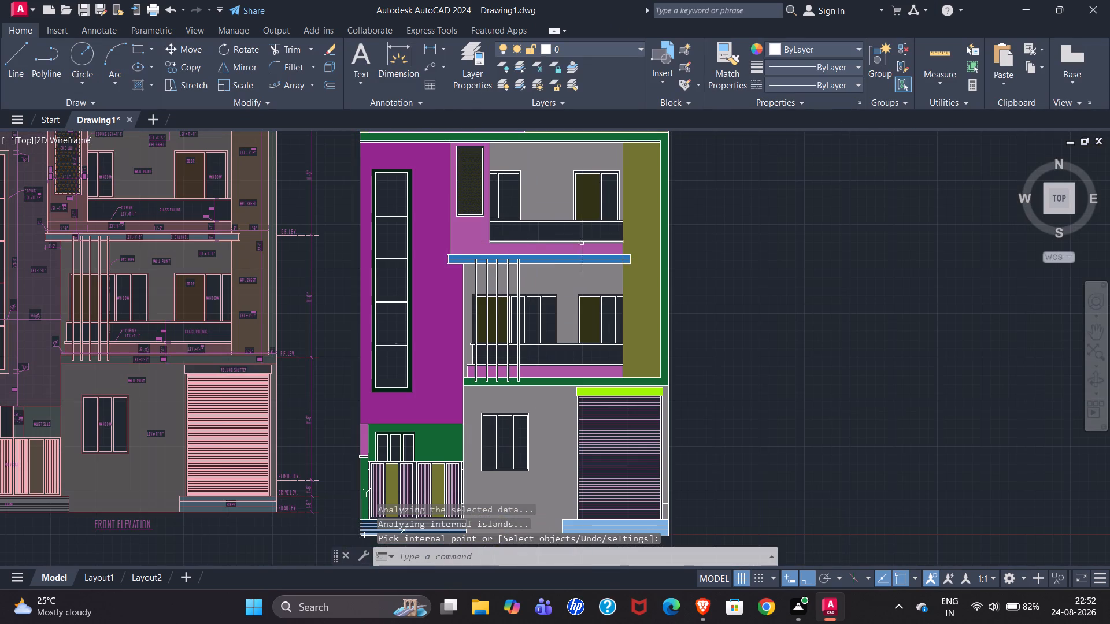
pyautogui.scroll(3, 410, 285)
pyautogui.scroll(-2, 468, 198)
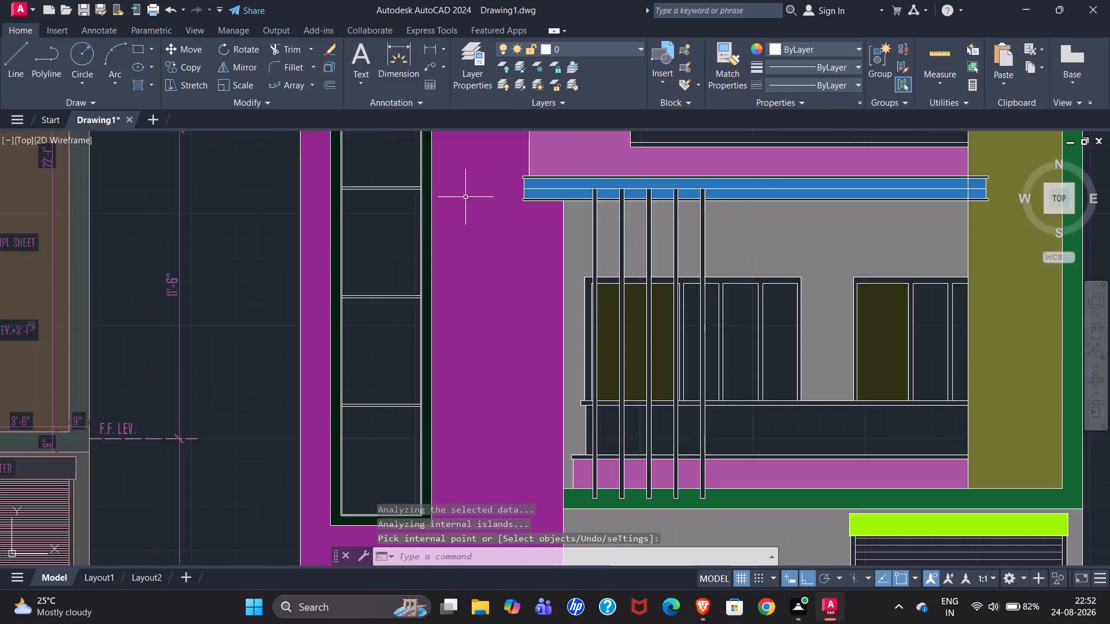
pyautogui.scroll(-1, 456, 194)
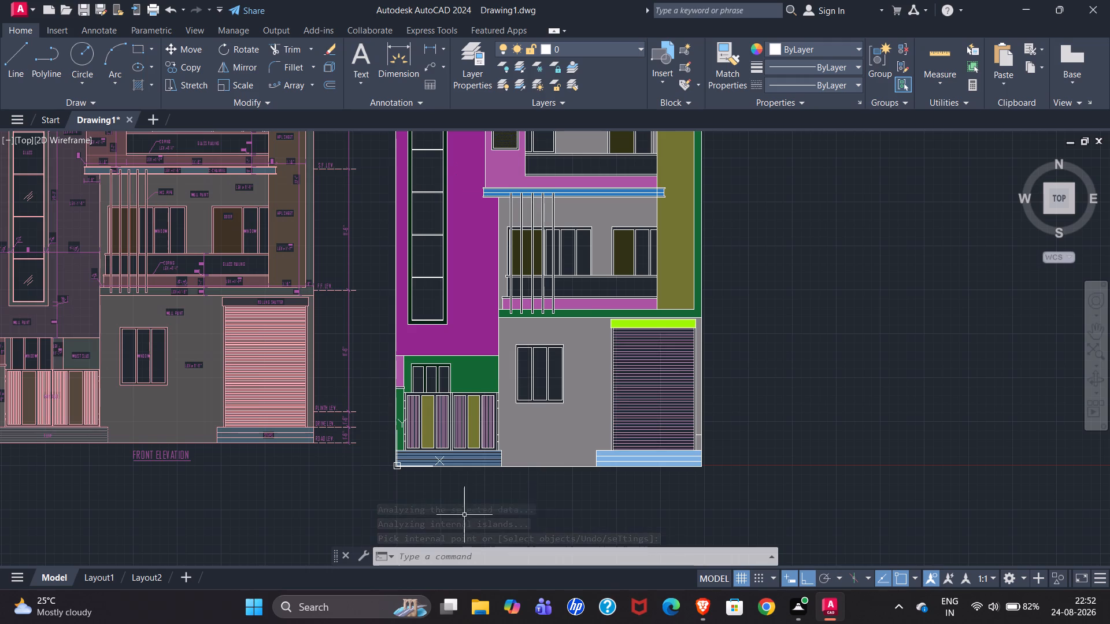
pyautogui.scroll(-1, 481, 484)
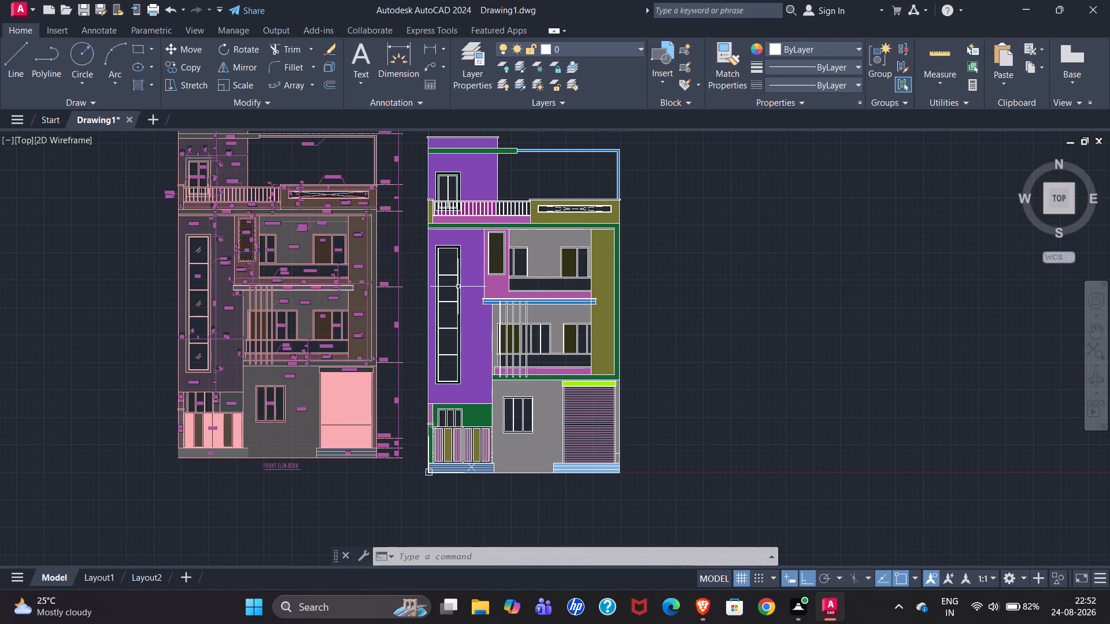
pyautogui.scroll(2, 253, 381)
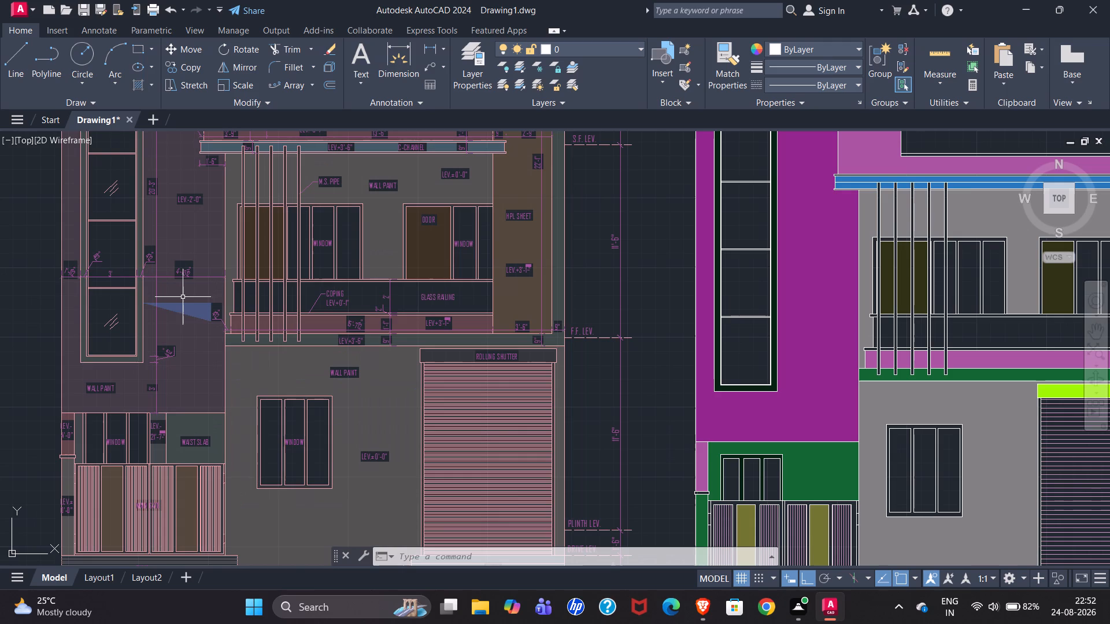
pyautogui.scroll(3, 317, 288)
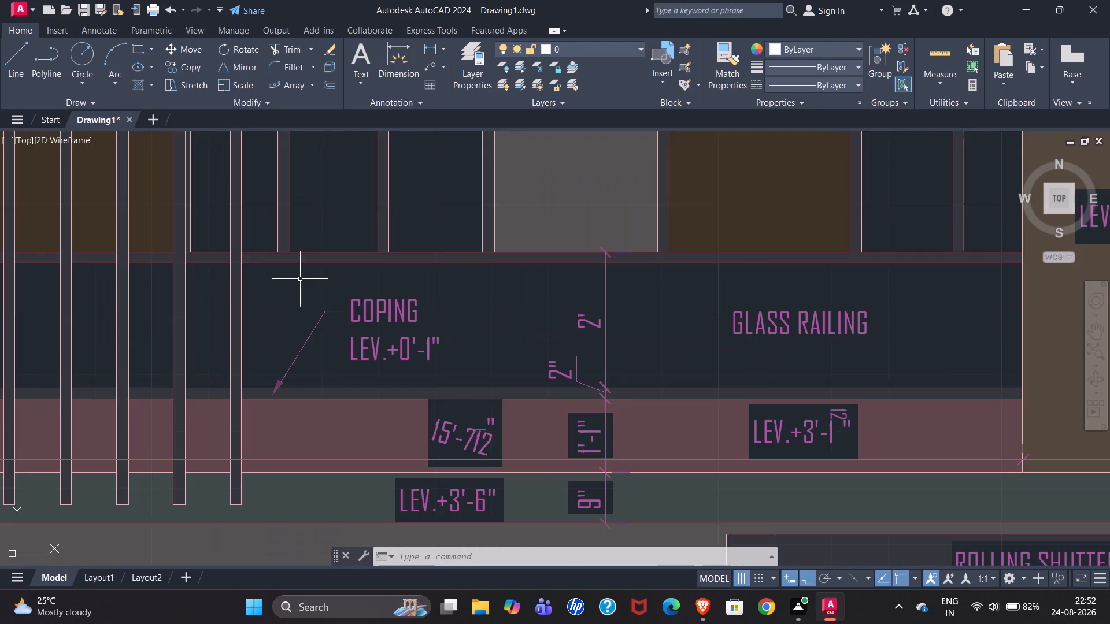
pyautogui.scroll(-2, 246, 277)
pyautogui.scroll(-2, 188, 286)
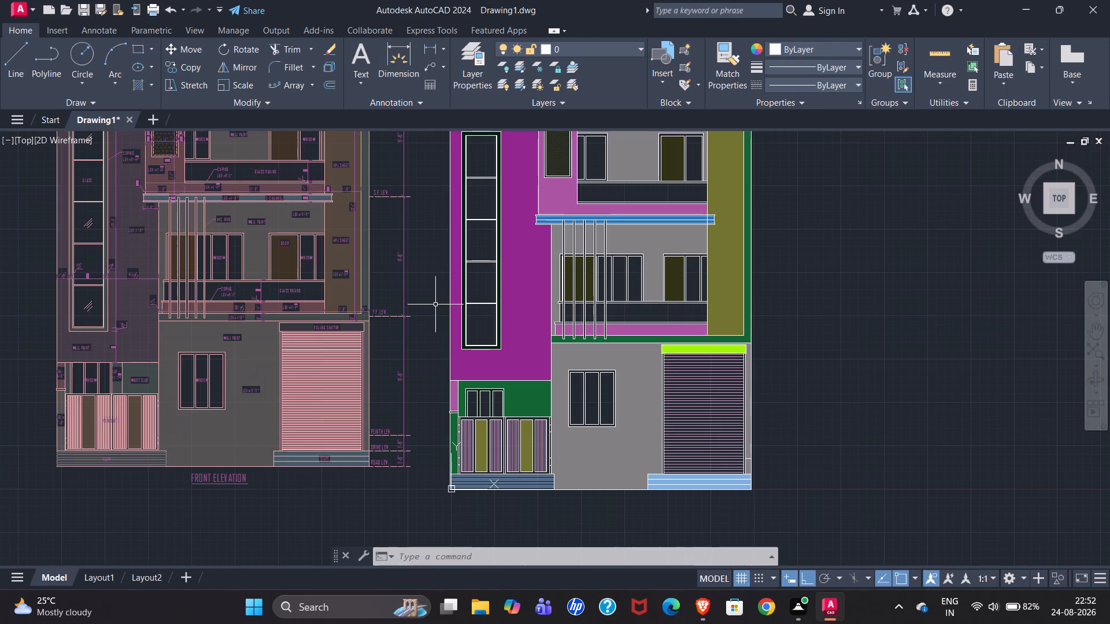
pyautogui.scroll(4, 460, 438)
pyautogui.scroll(-3, 139, 402)
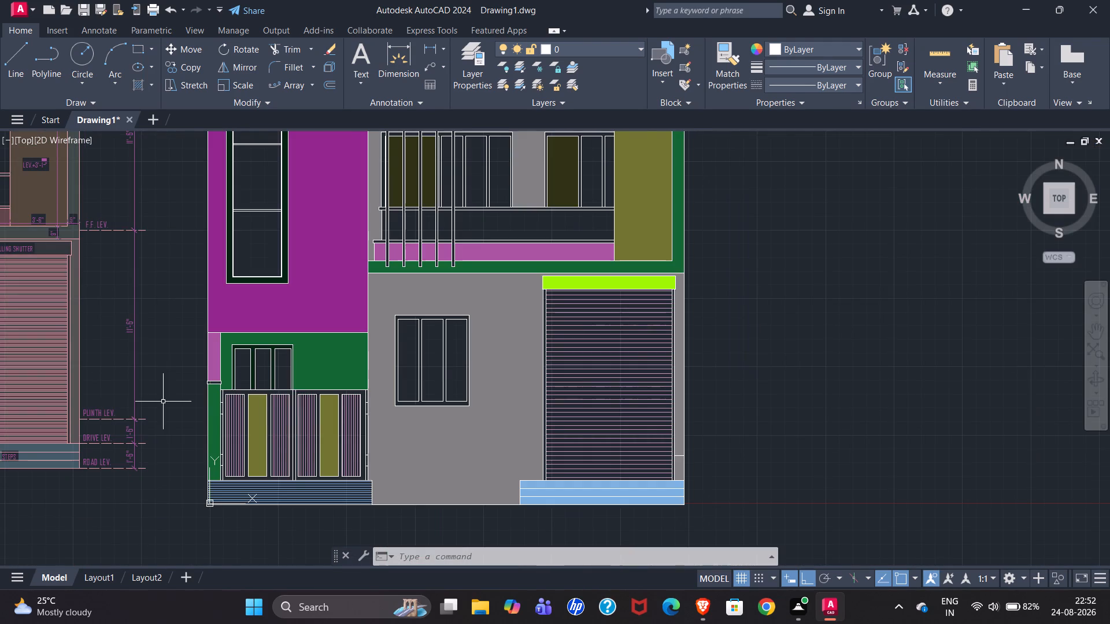
pyautogui.scroll(3, 278, 278)
pyautogui.scroll(-5, 210, 309)
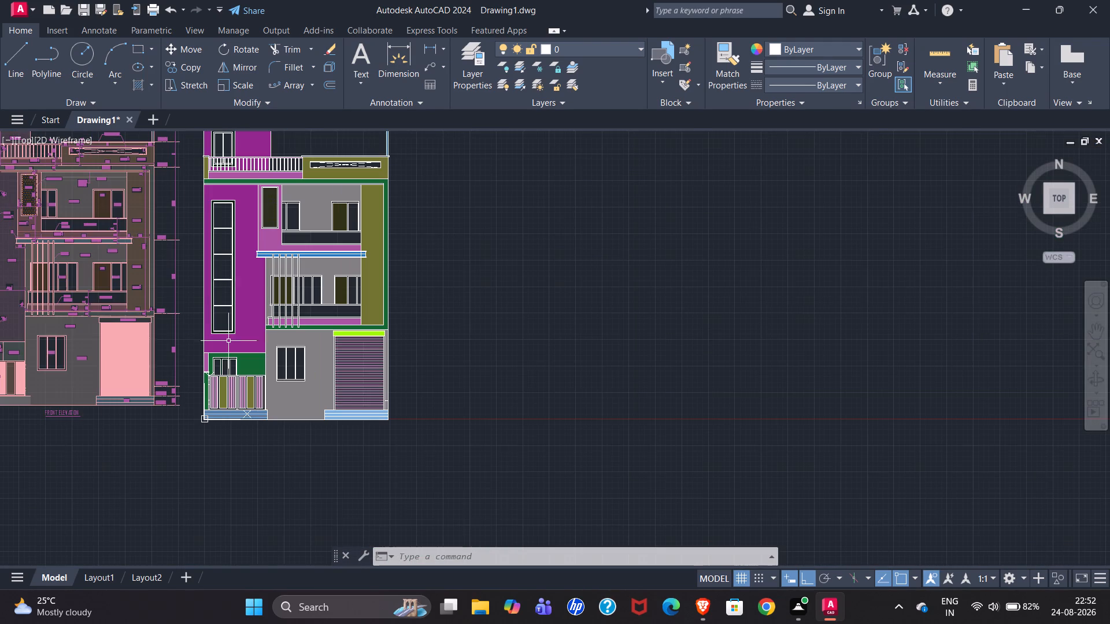
pyautogui.scroll(-1, 289, 283)
pyautogui.scroll(4, 238, 194)
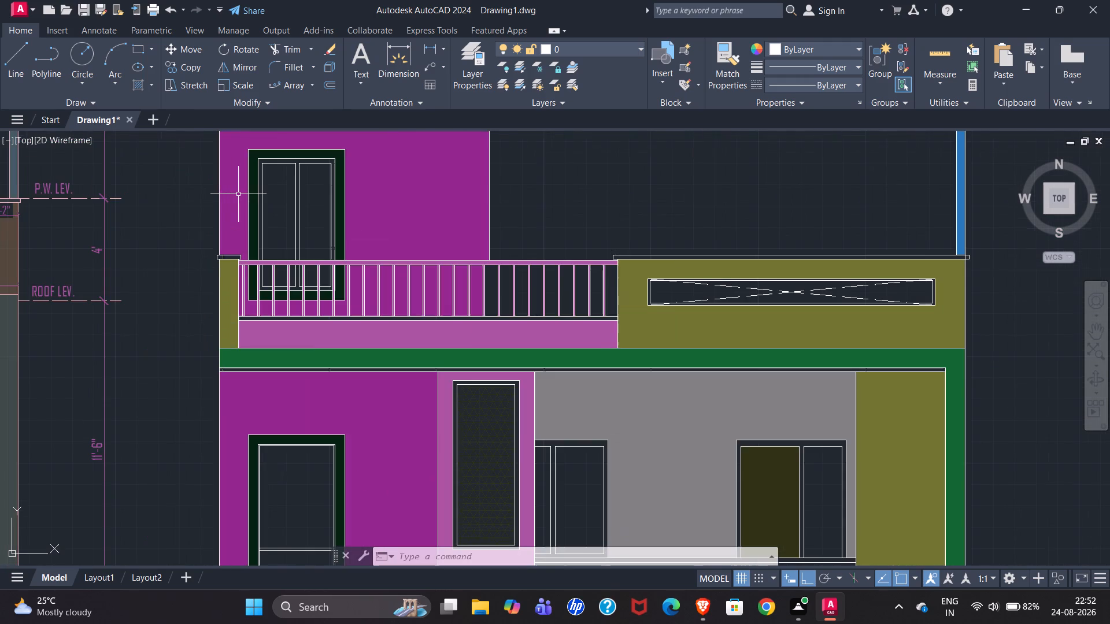
pyautogui.scroll(-4, 351, 194)
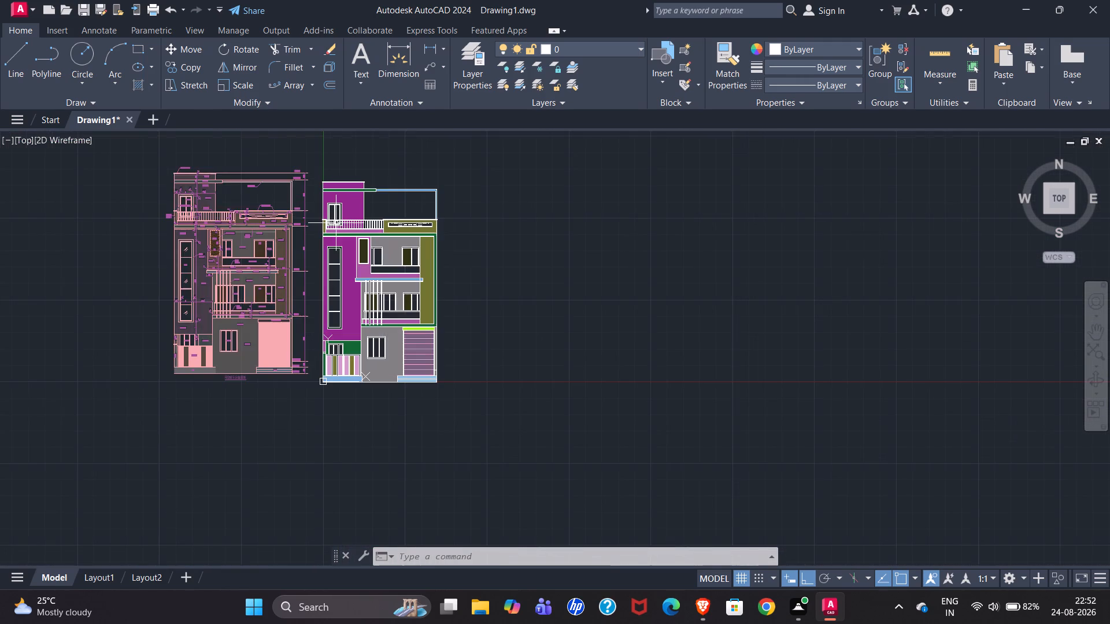
pyautogui.scroll(5, 176, 190)
pyautogui.scroll(-3, 131, 273)
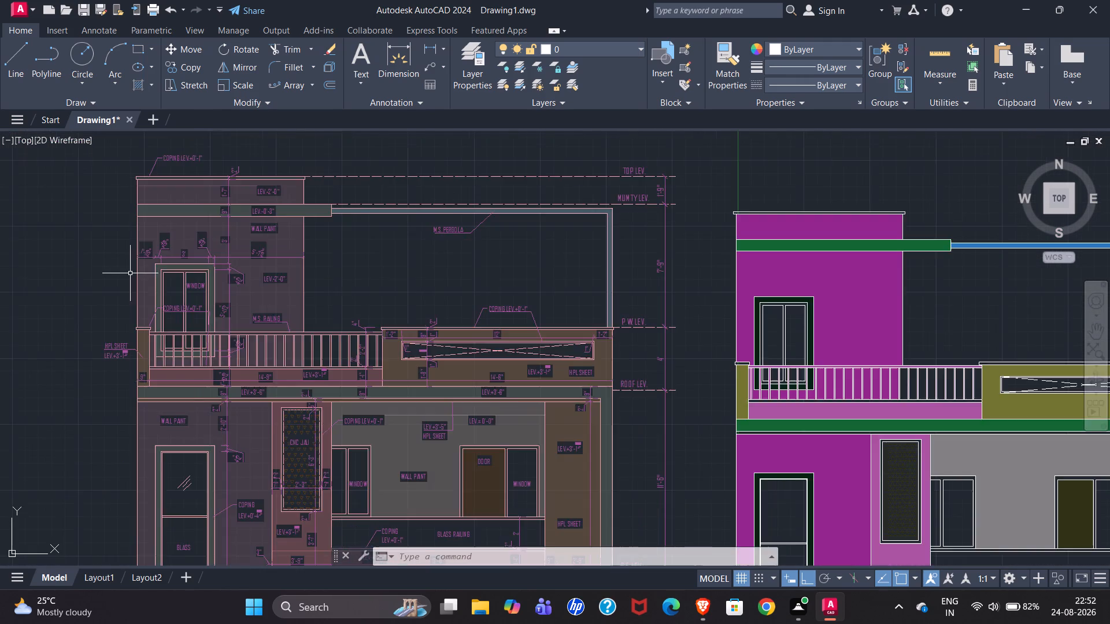
pyautogui.scroll(4, 549, 305)
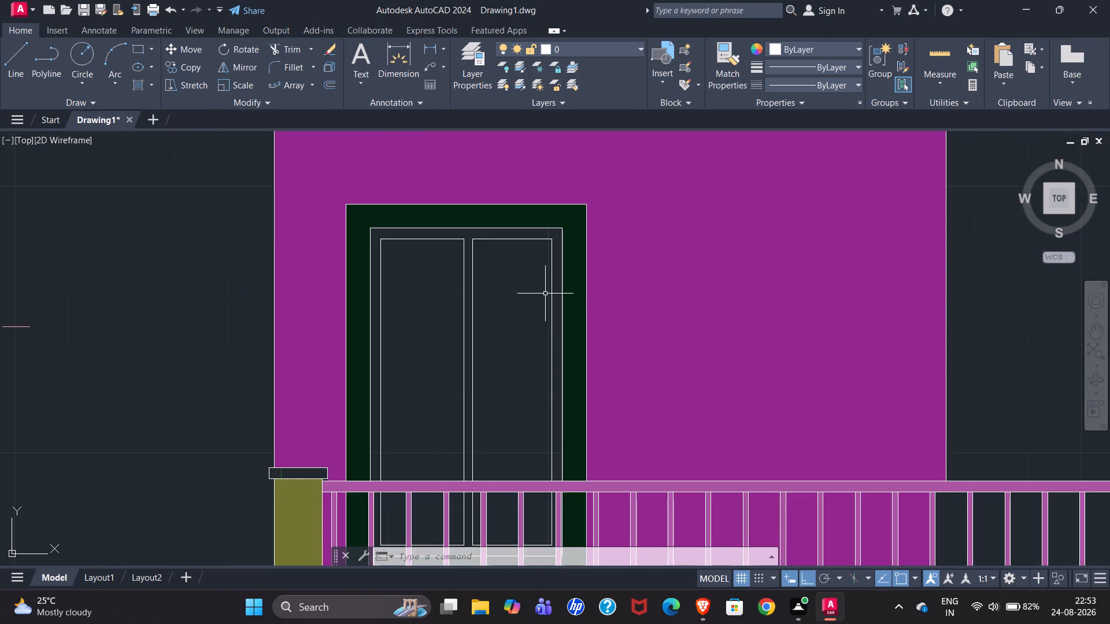
pyautogui.scroll(-4, 518, 277)
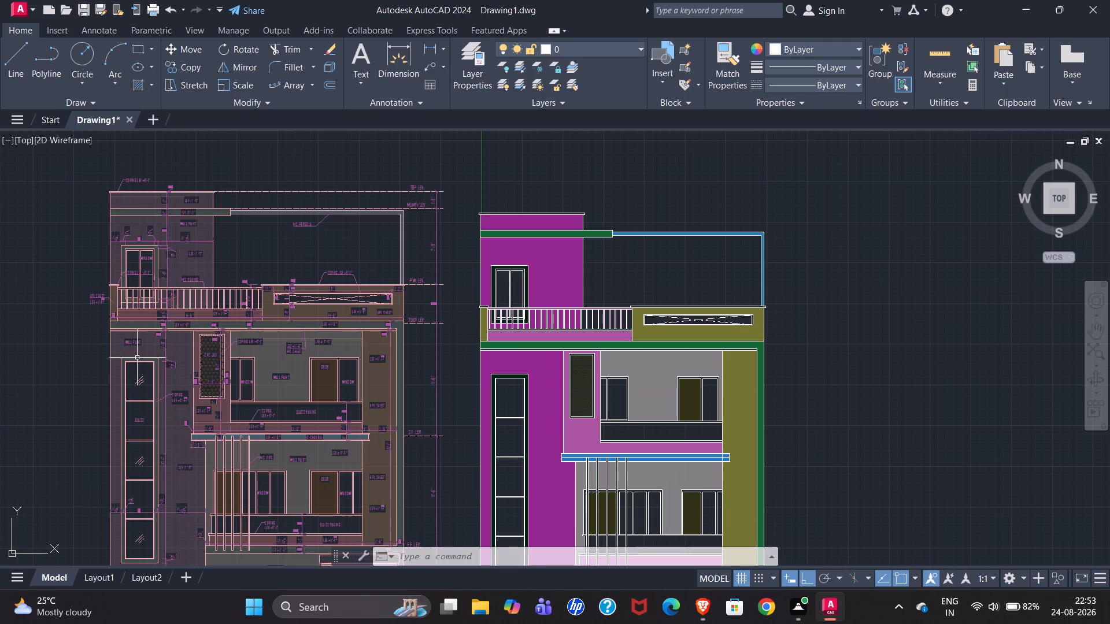
pyautogui.scroll(3, 129, 369)
pyautogui.scroll(-2, 108, 352)
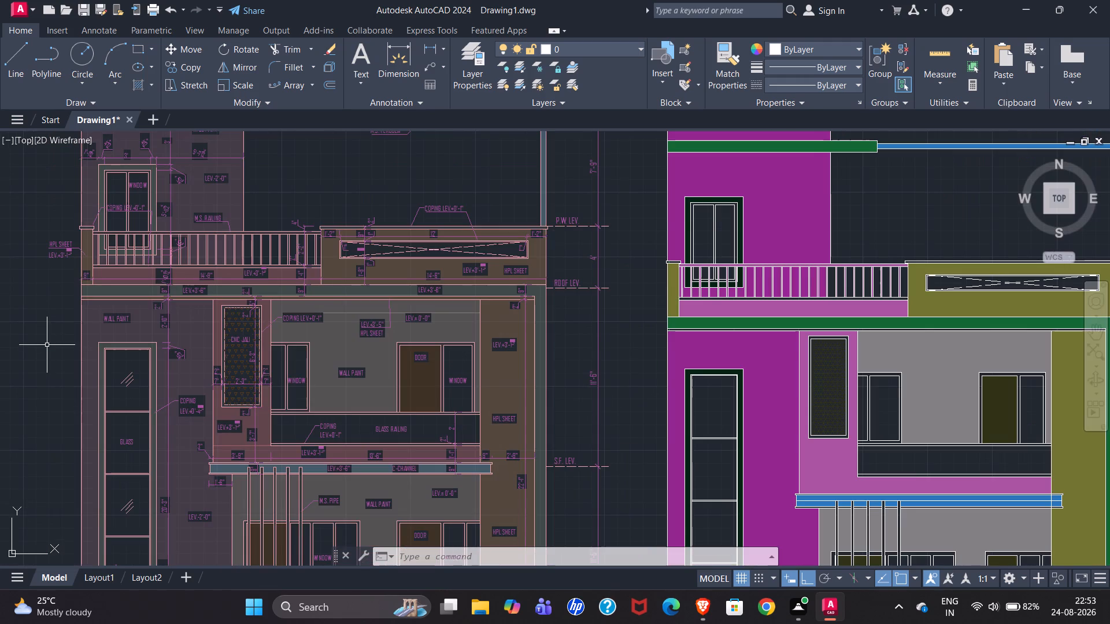
# With a new solid hatch in colour 19,103,52, fill the terrace window's inner frame above the railing.
pyautogui.click(138, 84)
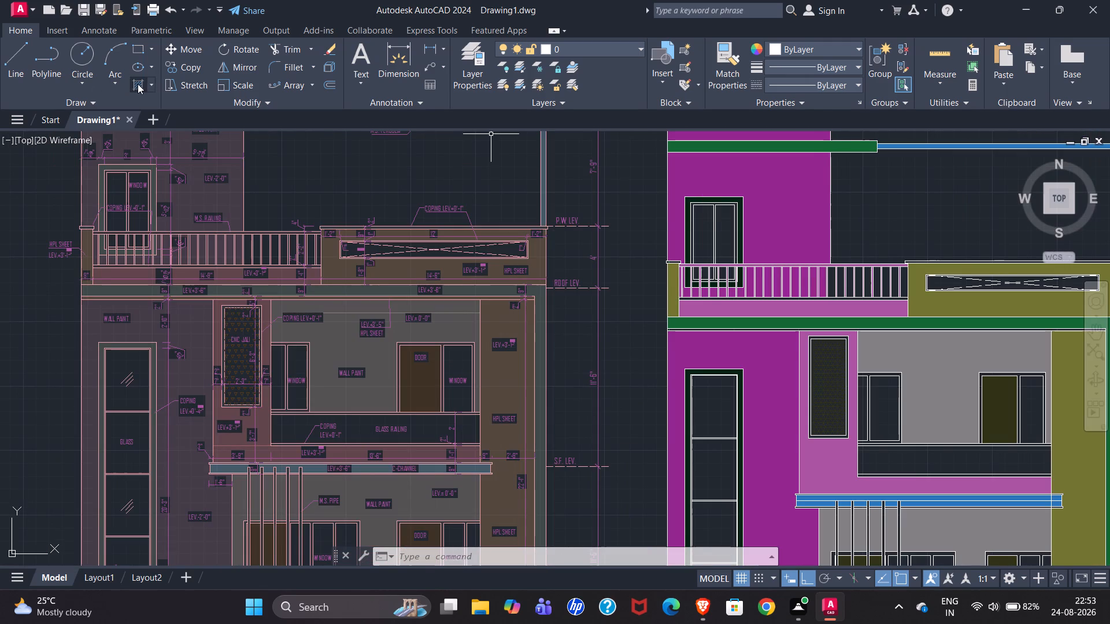
pyautogui.scroll(3, 735, 212)
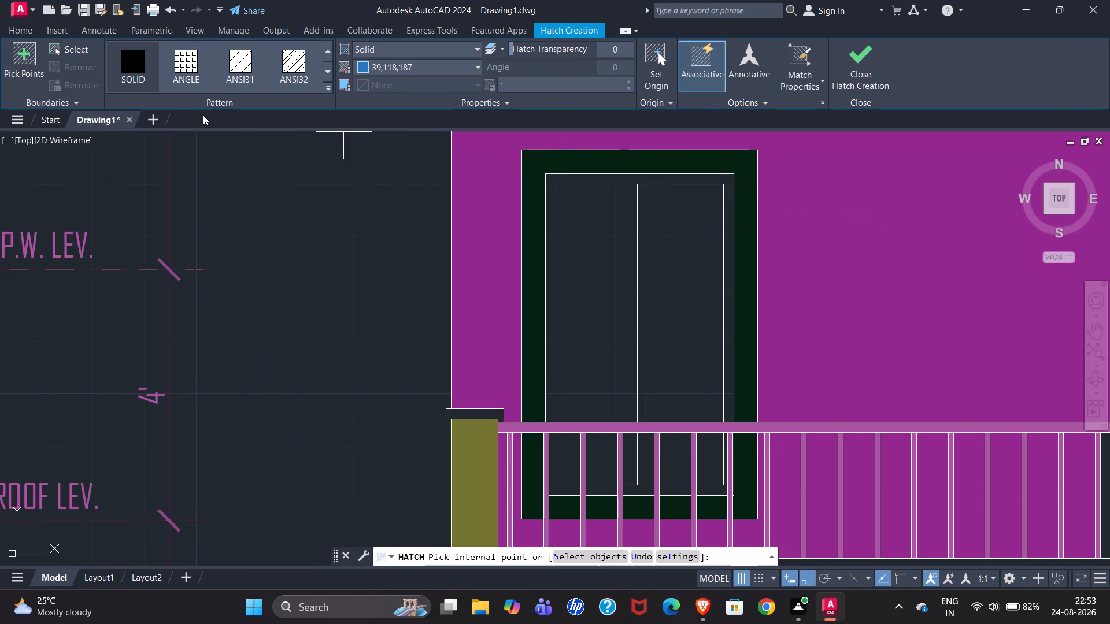
pyautogui.click(418, 66)
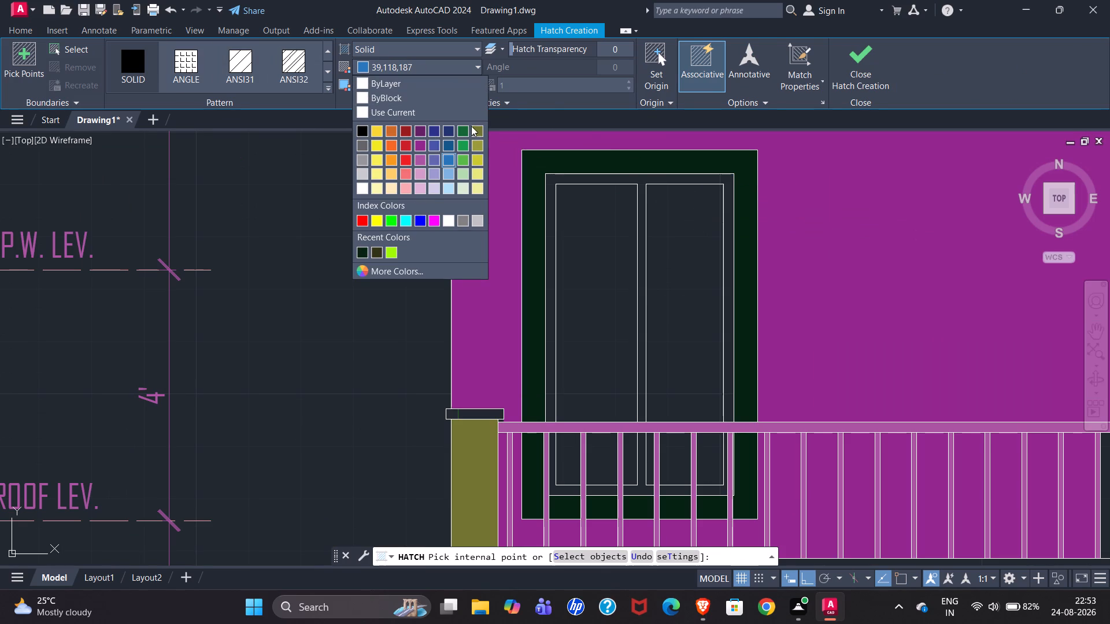
pyautogui.click(466, 131)
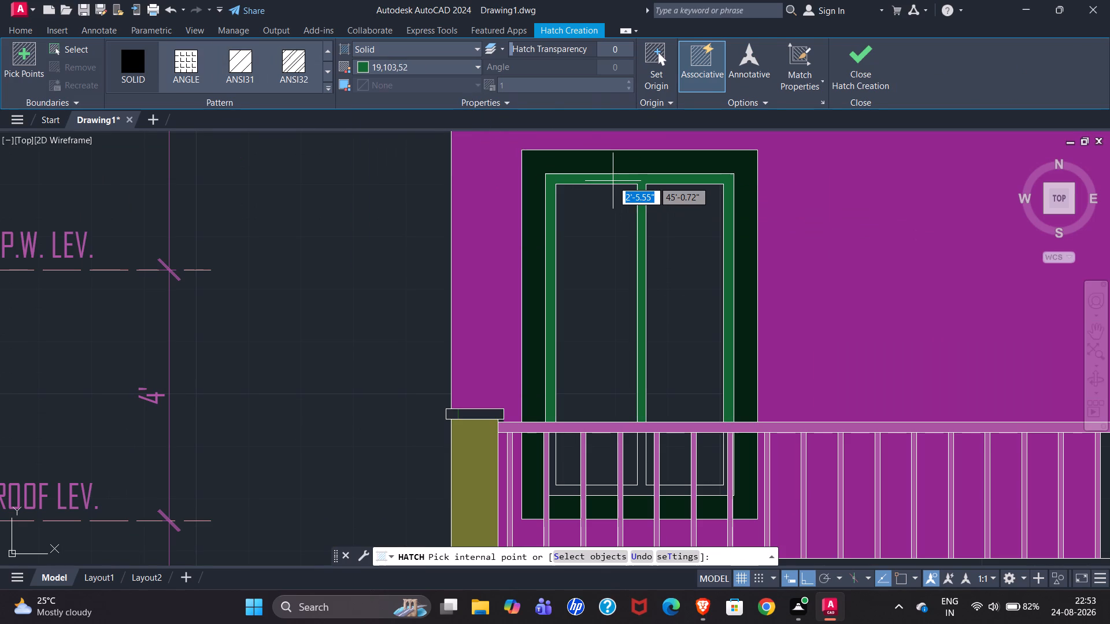
pyautogui.scroll(-5, 589, 185)
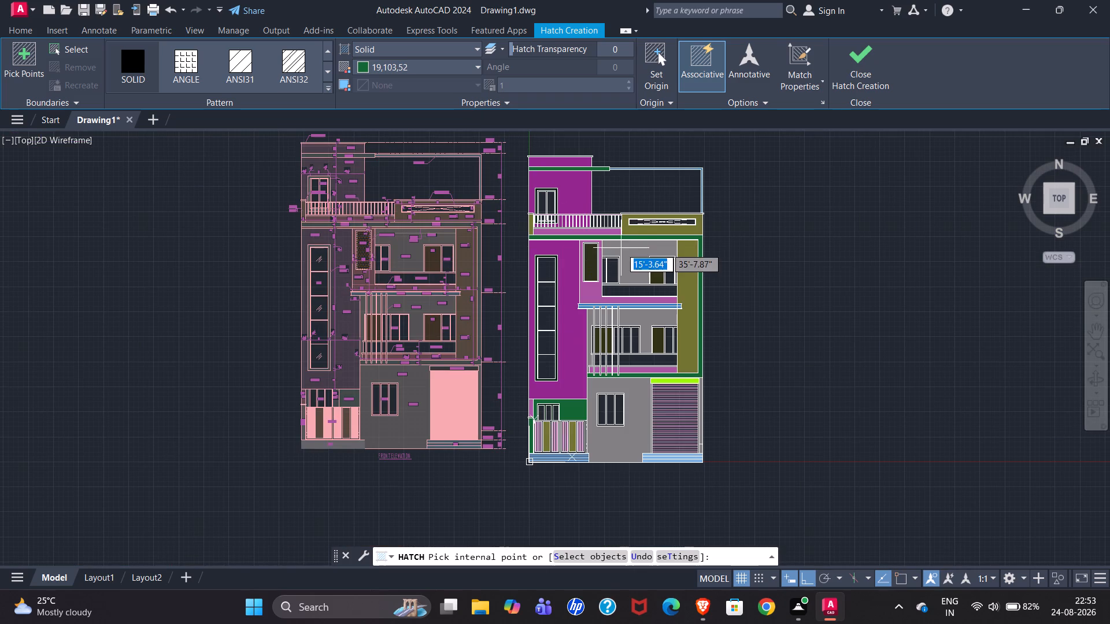
pyautogui.scroll(3, 560, 203)
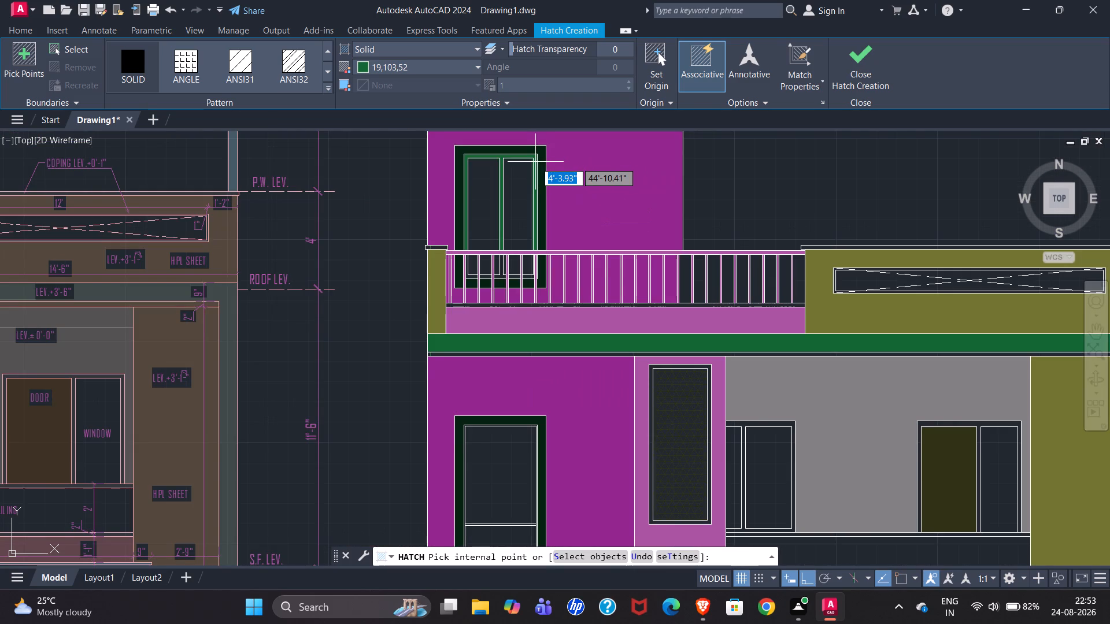
pyautogui.scroll(2, 535, 162)
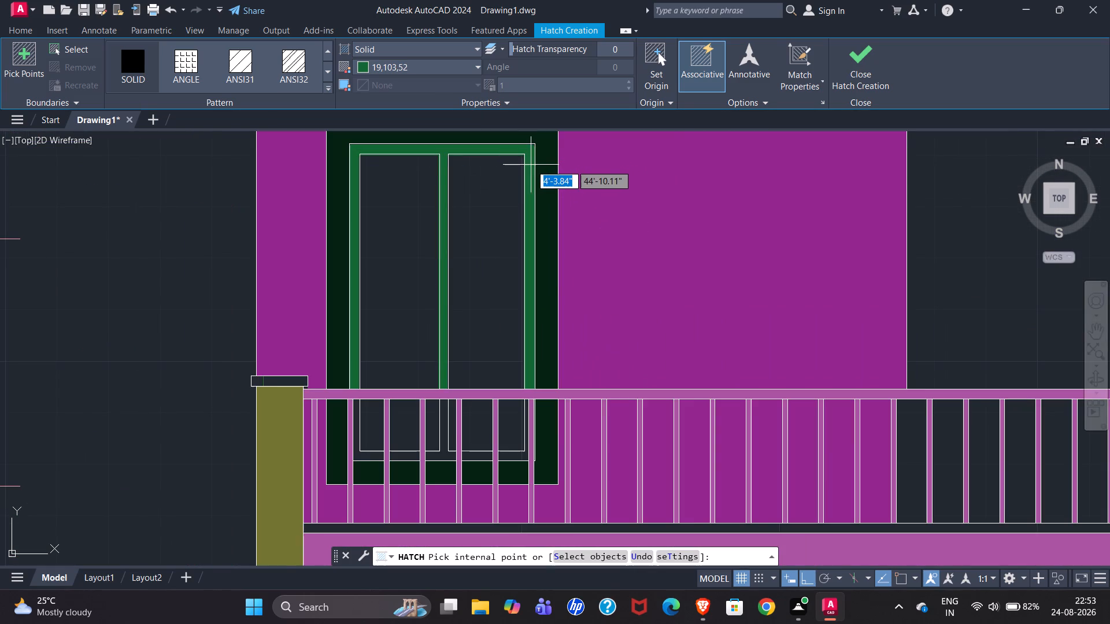
pyautogui.click(531, 165)
# Fill the terrace window frame sections visible between the railing bars with the 19,103,52 solid, and finish the hatch.
pyautogui.scroll(3, 528, 465)
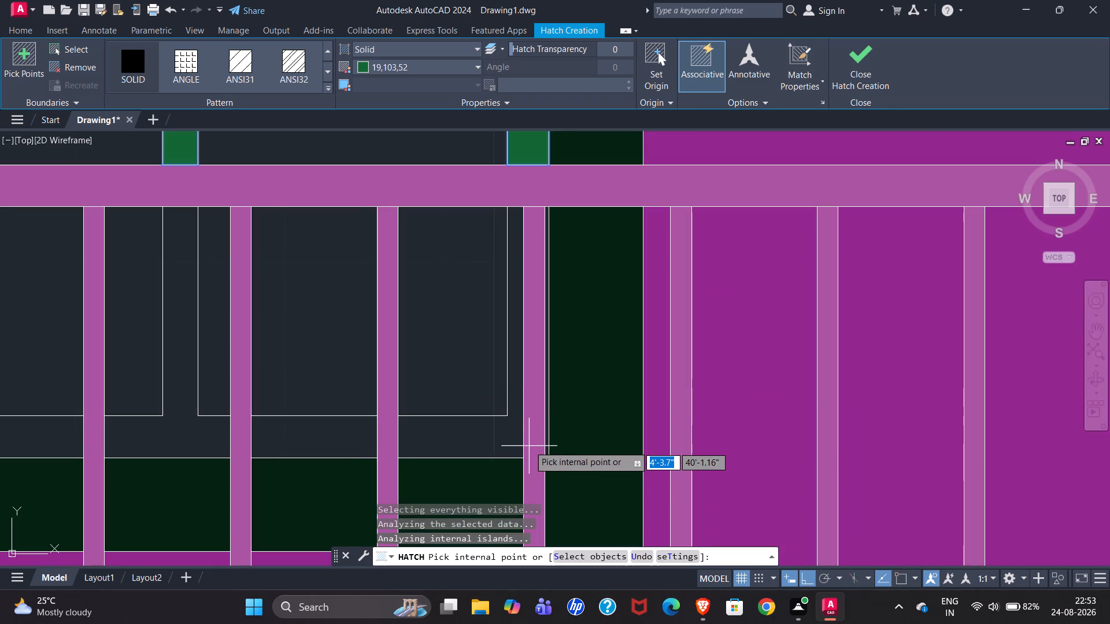
pyautogui.click(547, 356)
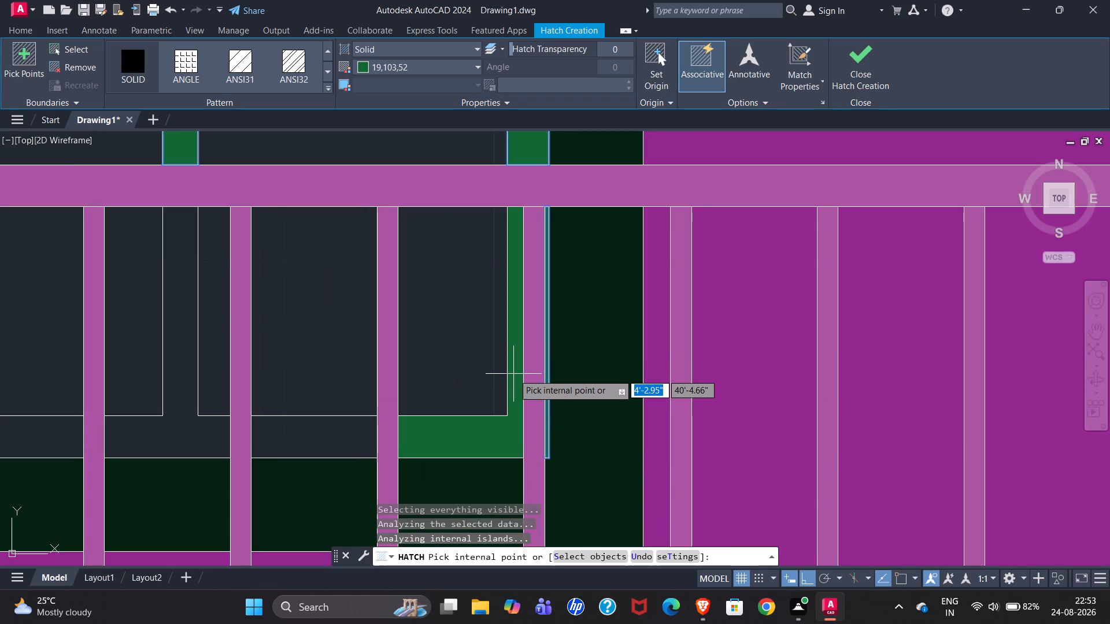
pyautogui.click(513, 374)
pyautogui.scroll(-1, 658, 309)
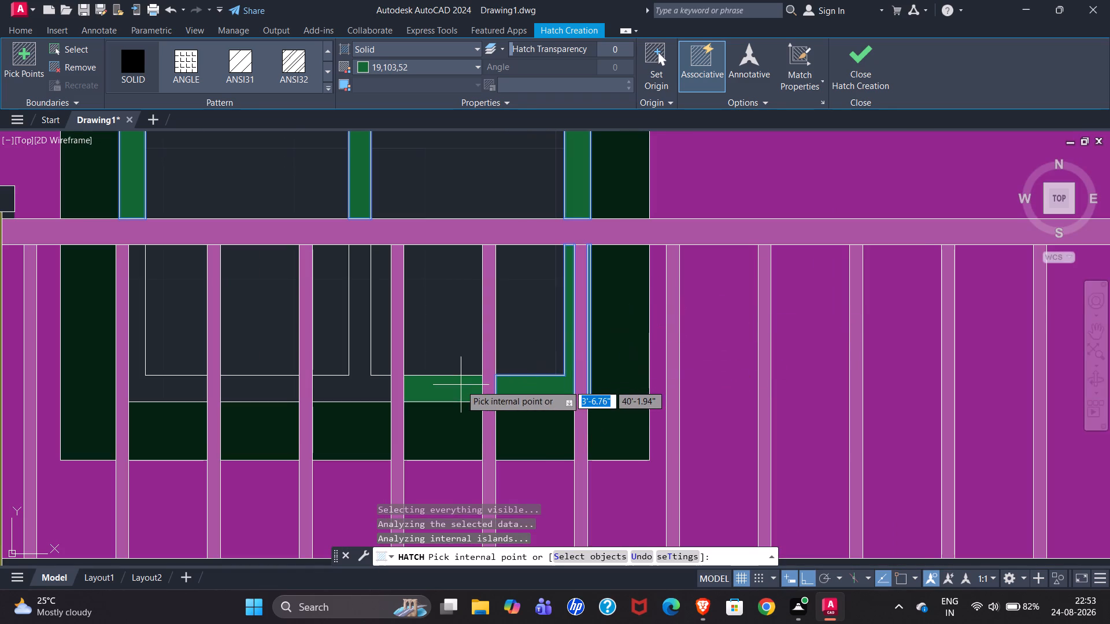
pyautogui.click(461, 385)
pyautogui.click(361, 383)
pyautogui.click(257, 388)
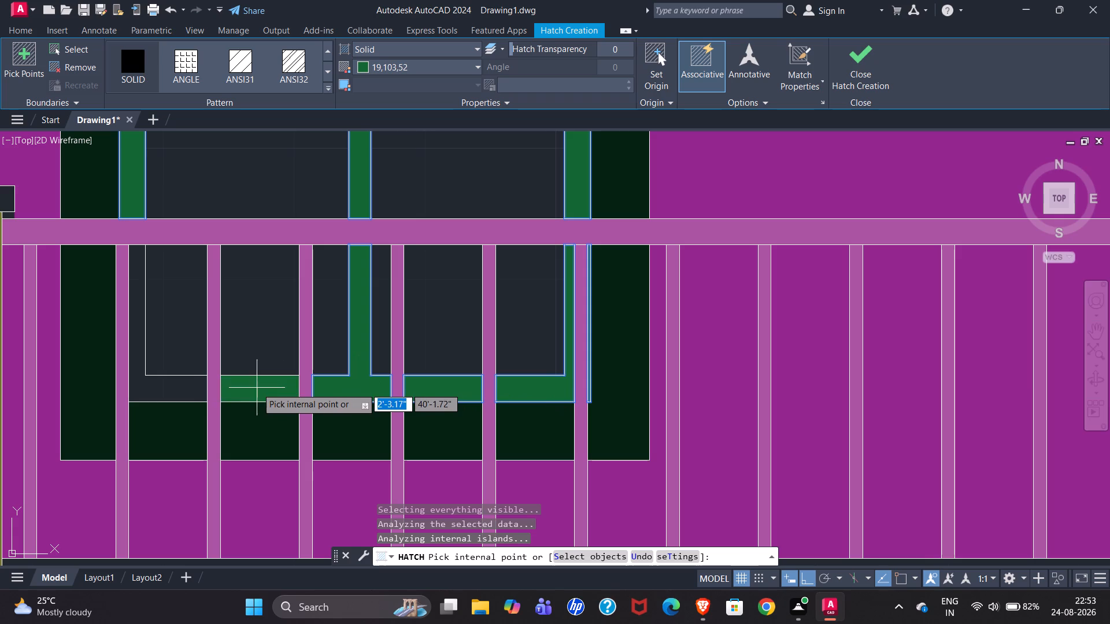
pyautogui.click(173, 391)
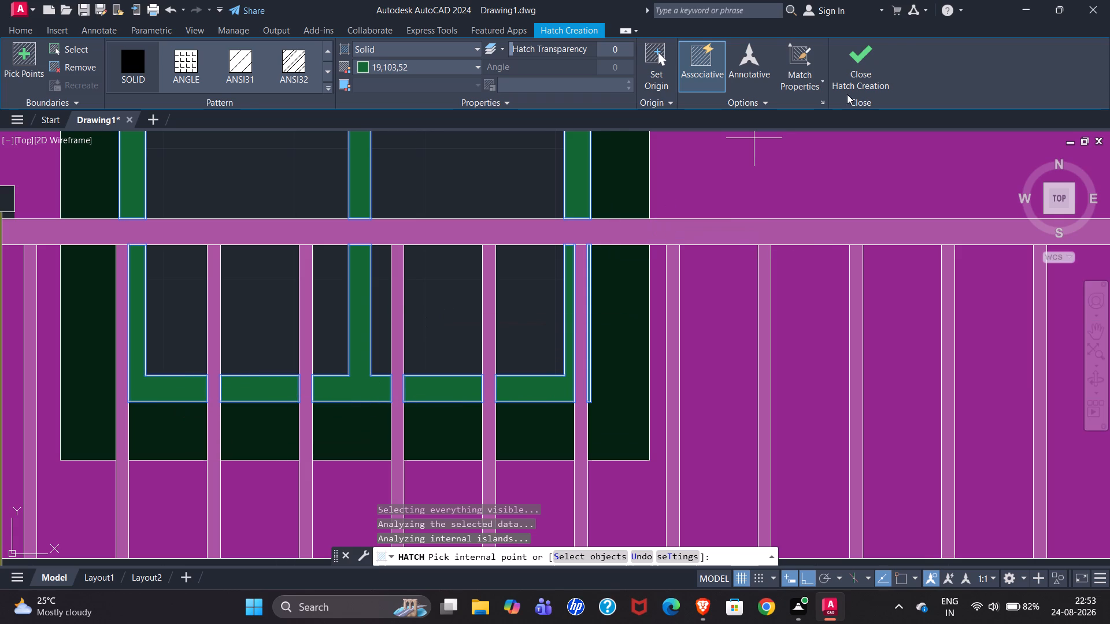
pyautogui.click(860, 80)
# Start a new hatch for the window glass and choose the GOST_GLASS pattern.
pyautogui.scroll(-3, 452, 325)
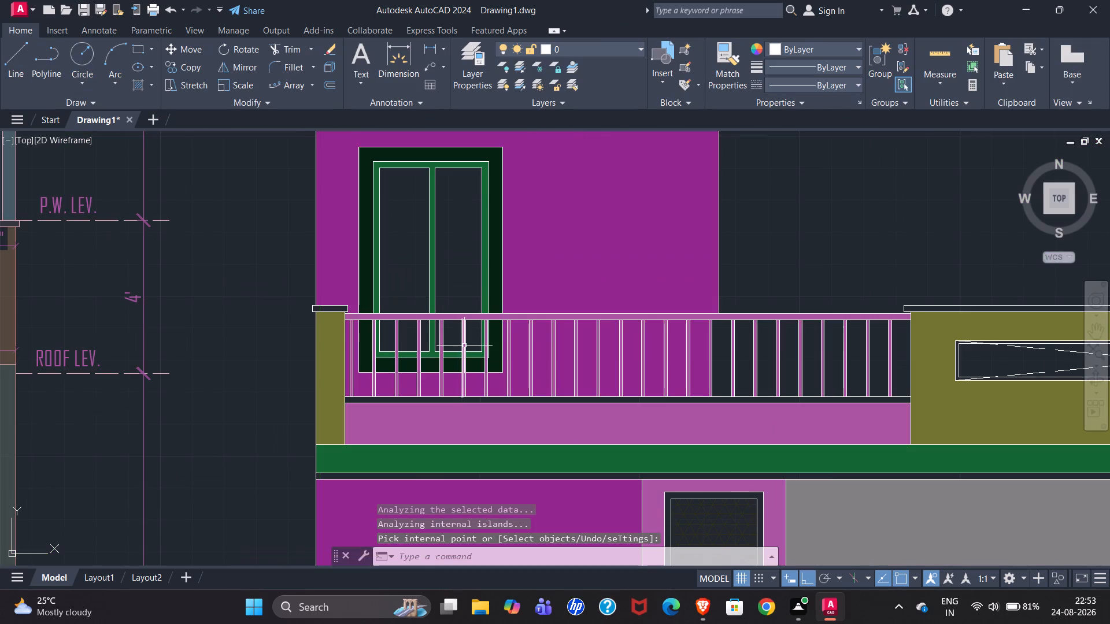
pyautogui.scroll(-1, 572, 229)
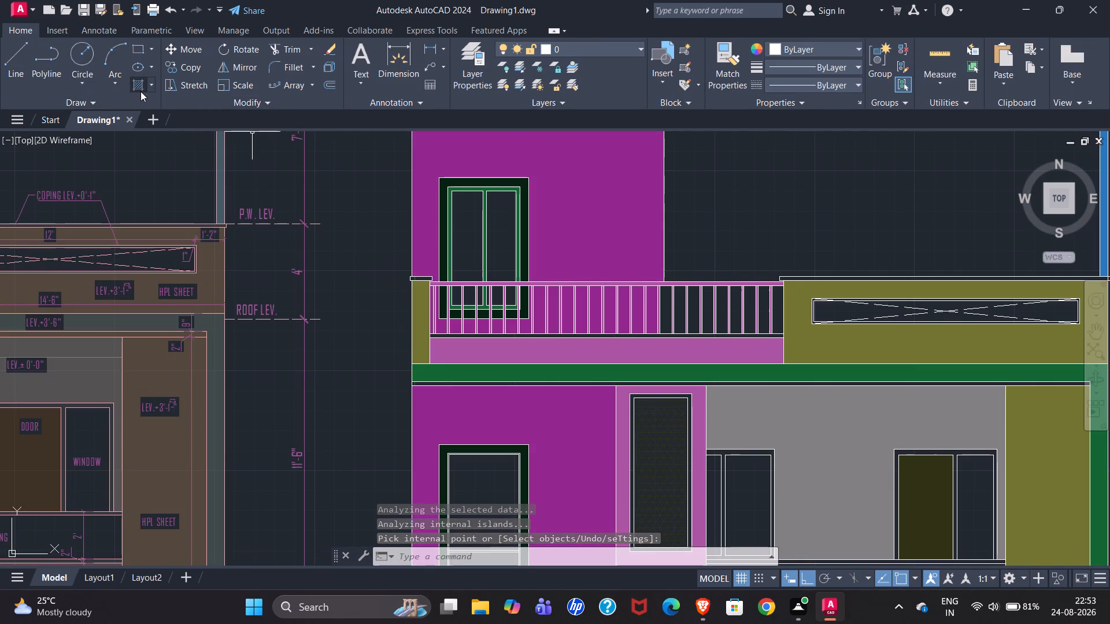
pyautogui.click(140, 91)
pyautogui.click(236, 102)
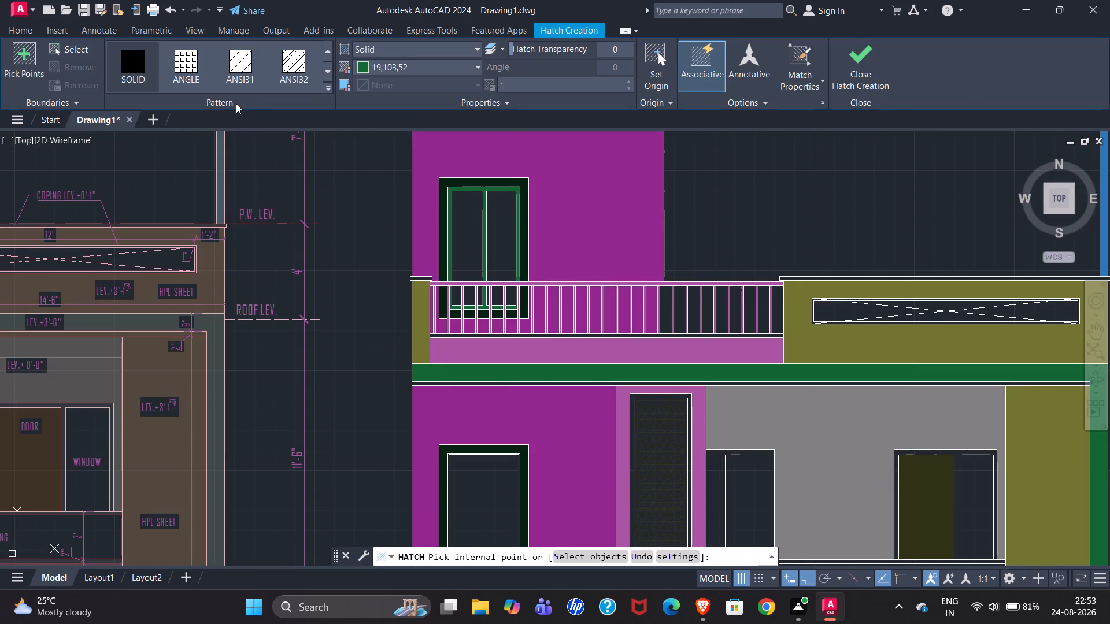
pyautogui.click(328, 88)
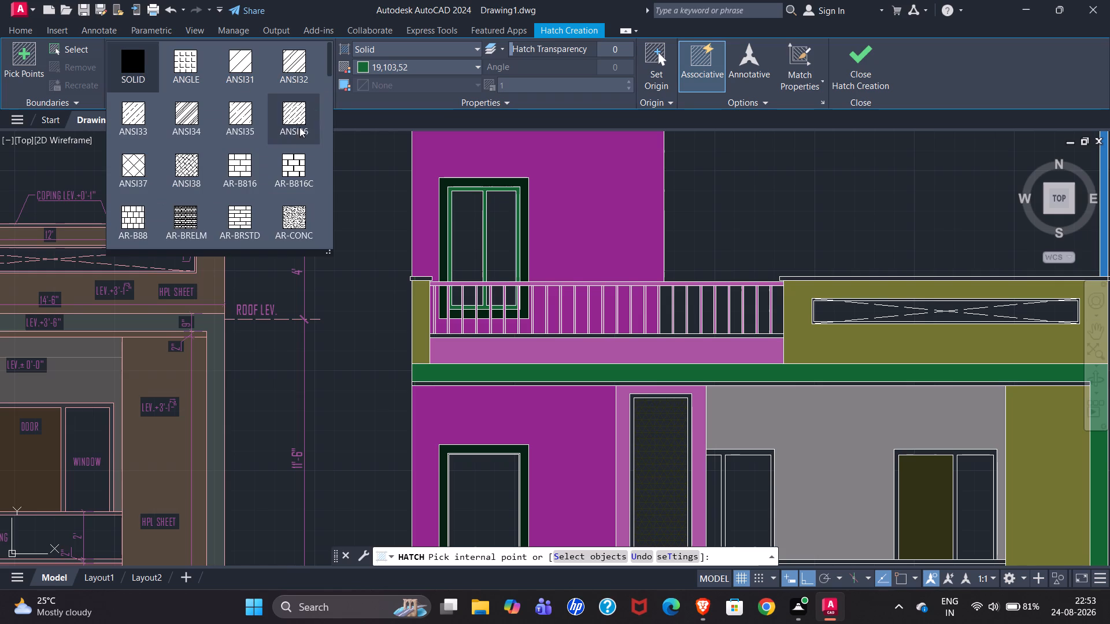
pyautogui.scroll(-2, 213, 183)
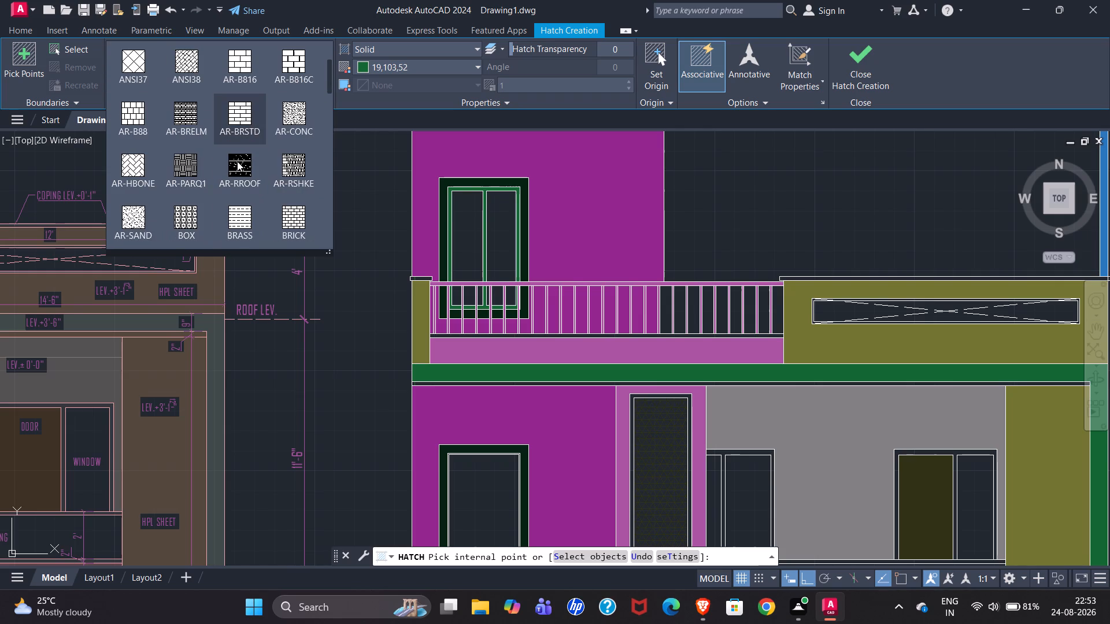
pyautogui.scroll(-1, 242, 163)
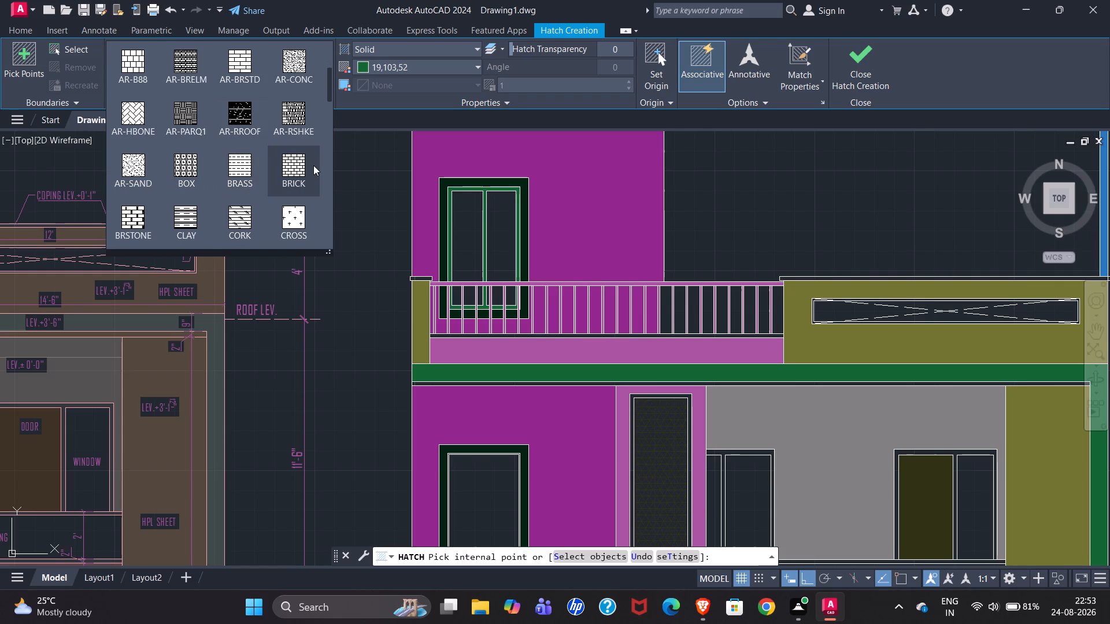
pyautogui.scroll(-1, 227, 185)
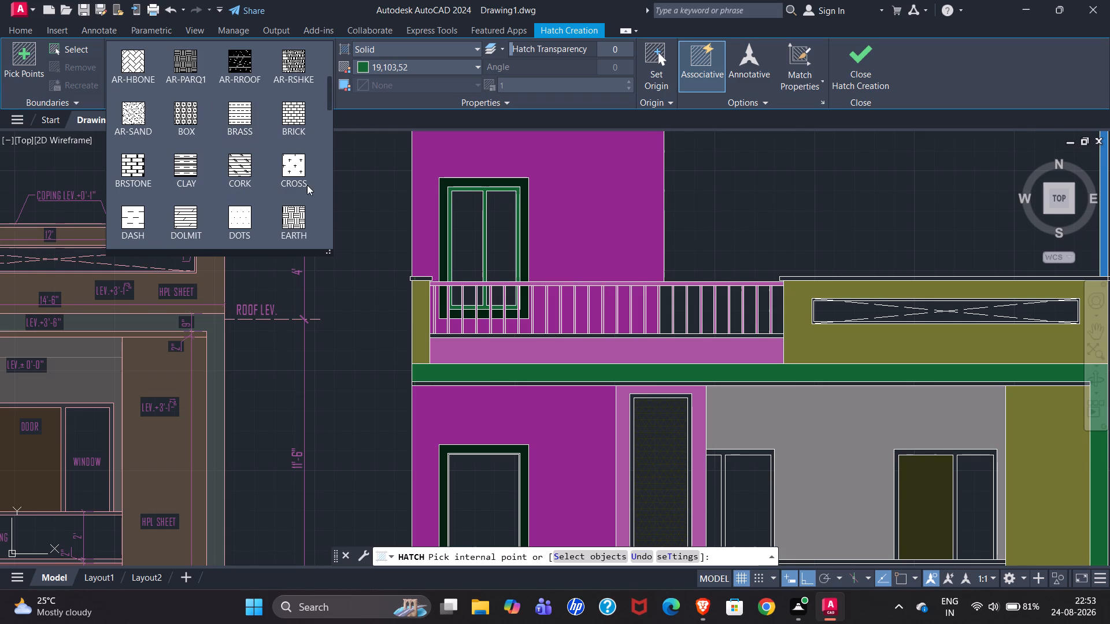
pyautogui.scroll(-1, 258, 215)
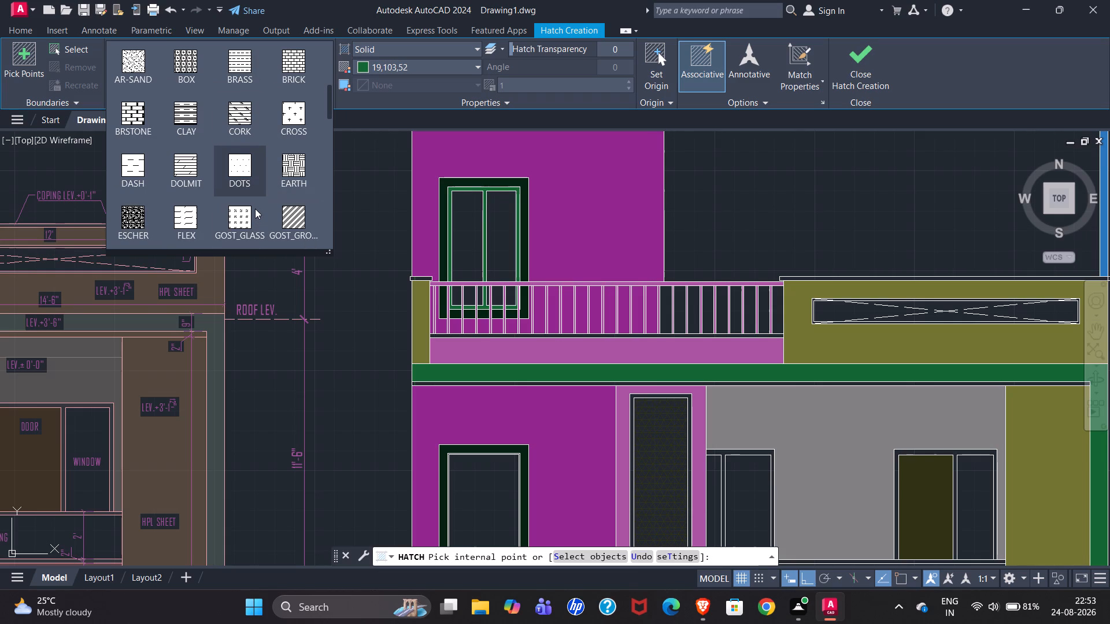
pyautogui.scroll(-1, 231, 203)
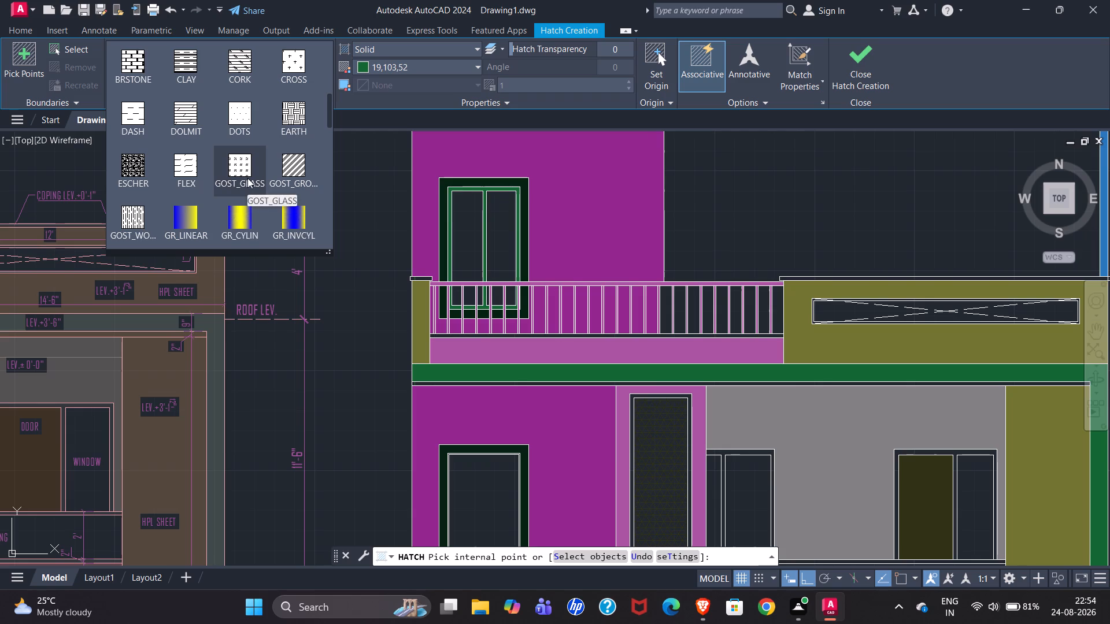
pyautogui.scroll(-2, 247, 180)
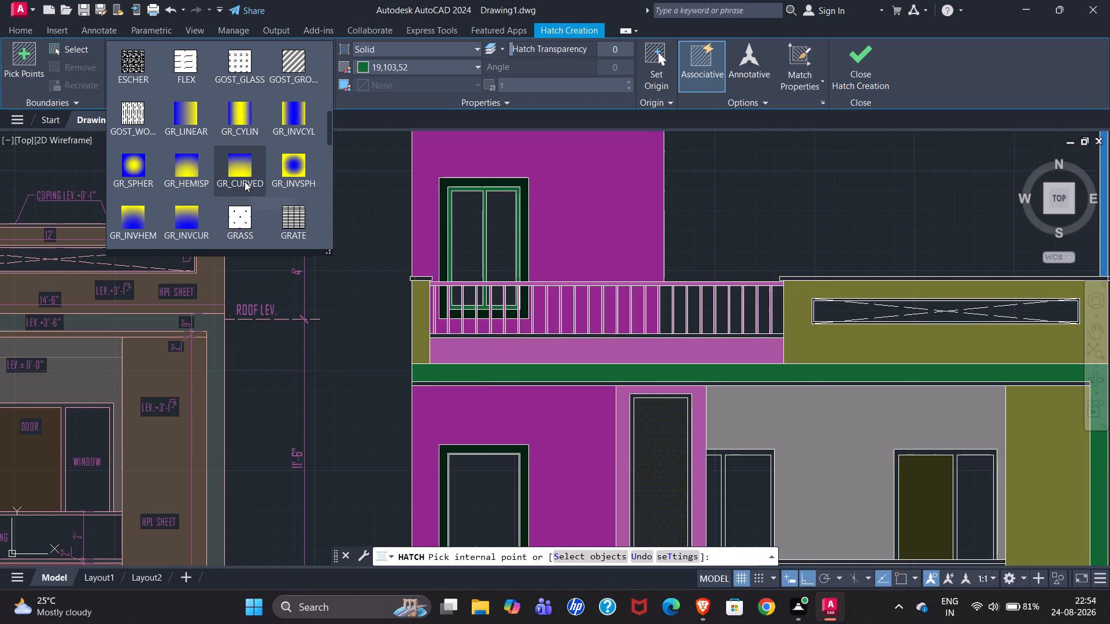
pyautogui.scroll(-2, 245, 181)
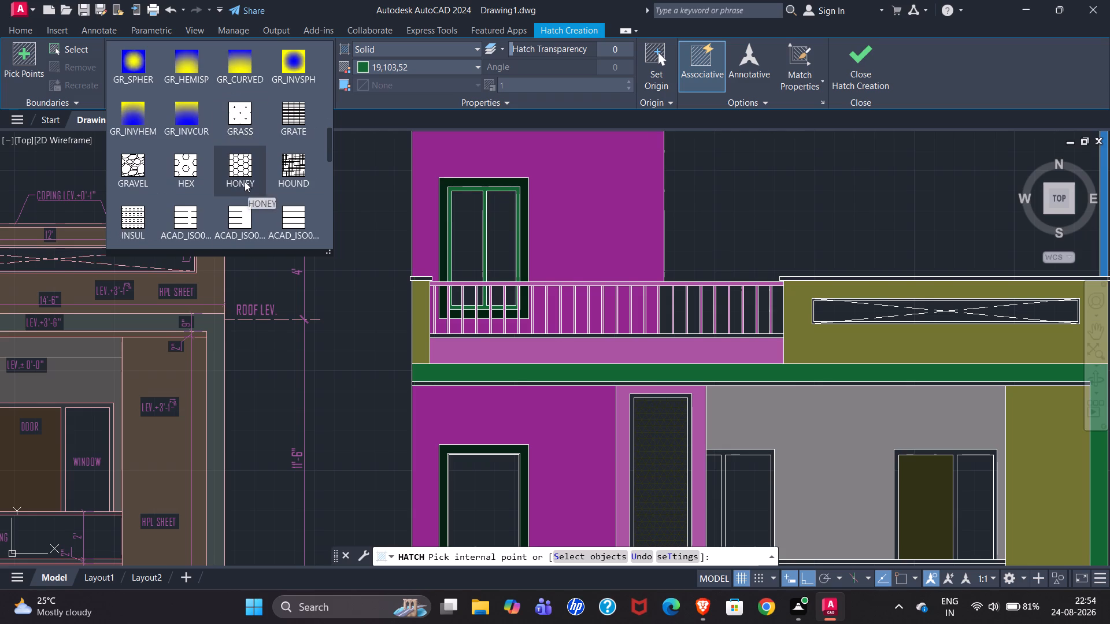
pyautogui.scroll(-2, 245, 181)
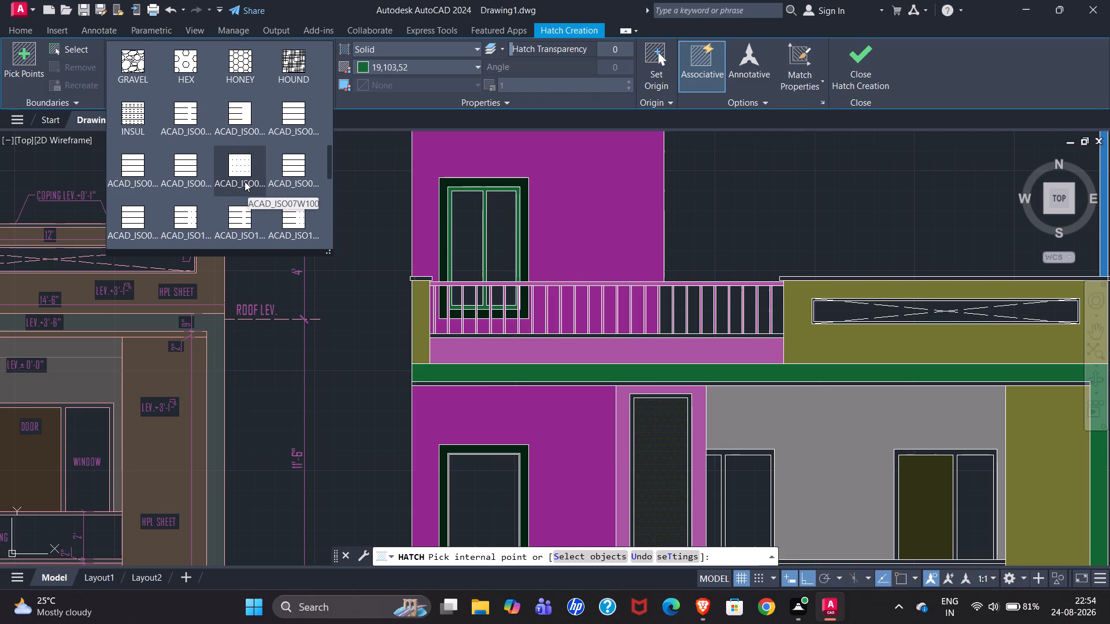
pyautogui.scroll(-4, 245, 181)
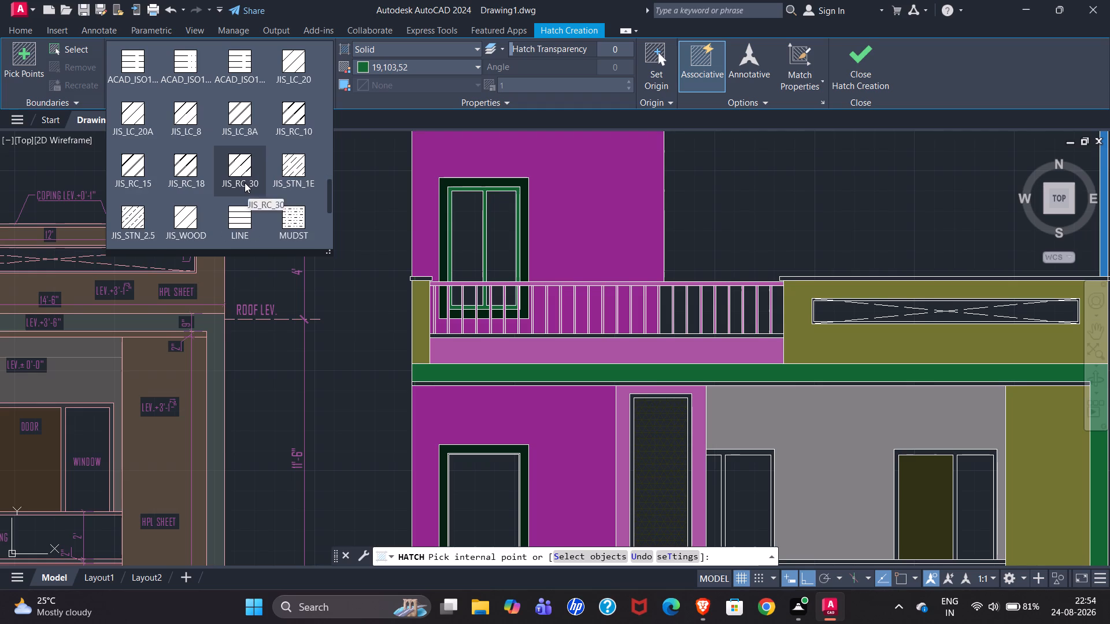
pyautogui.scroll(-2, 245, 183)
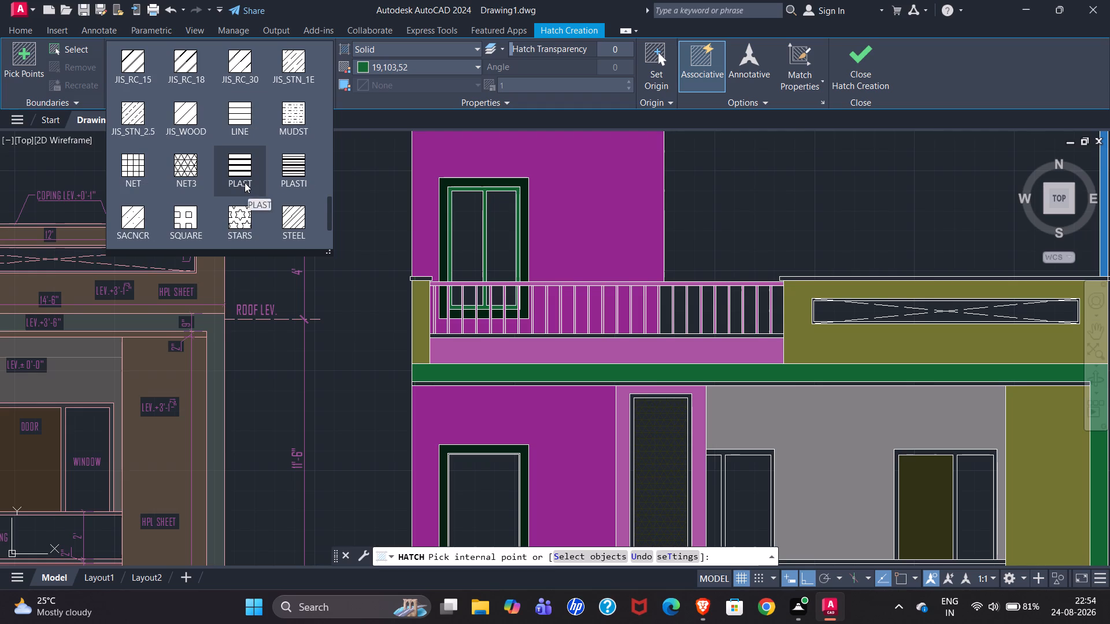
pyautogui.scroll(-2, 245, 183)
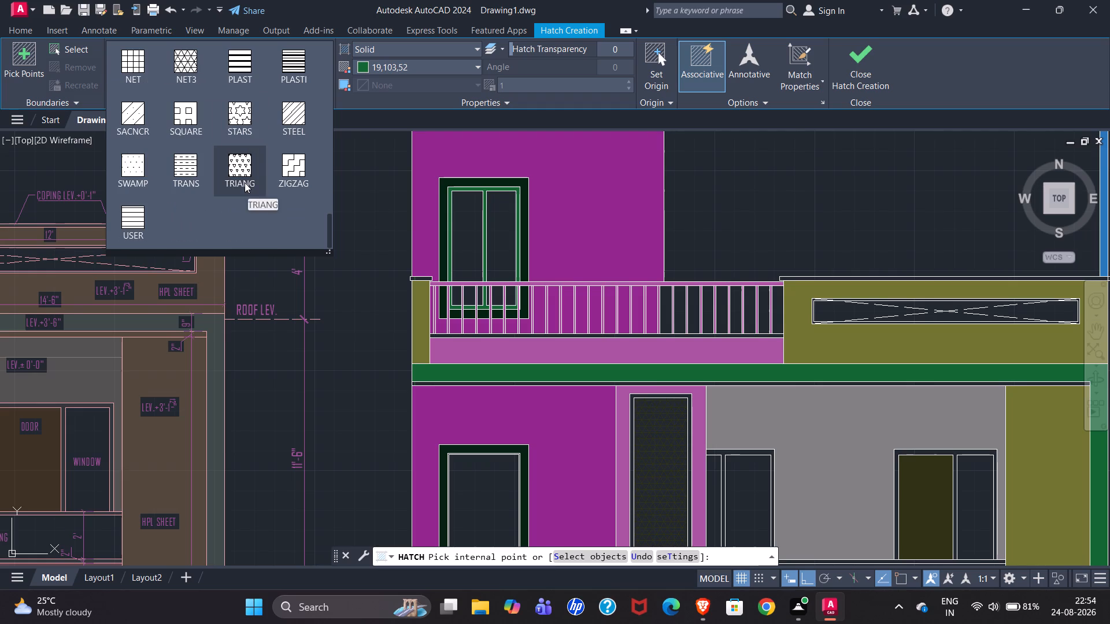
pyautogui.scroll(12, 245, 183)
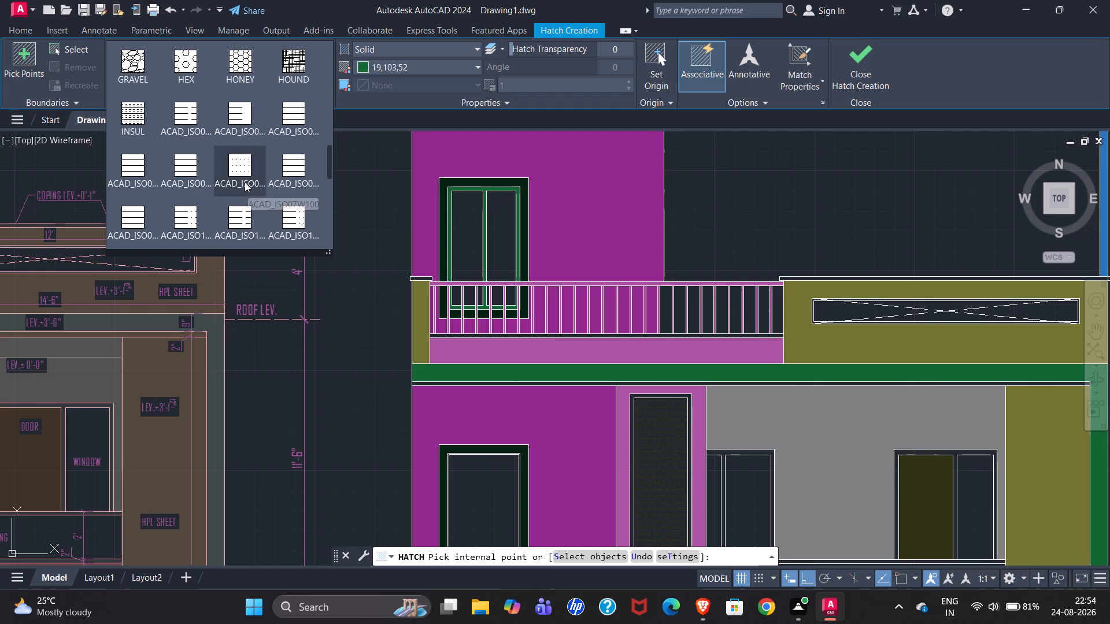
pyautogui.scroll(2, 245, 182)
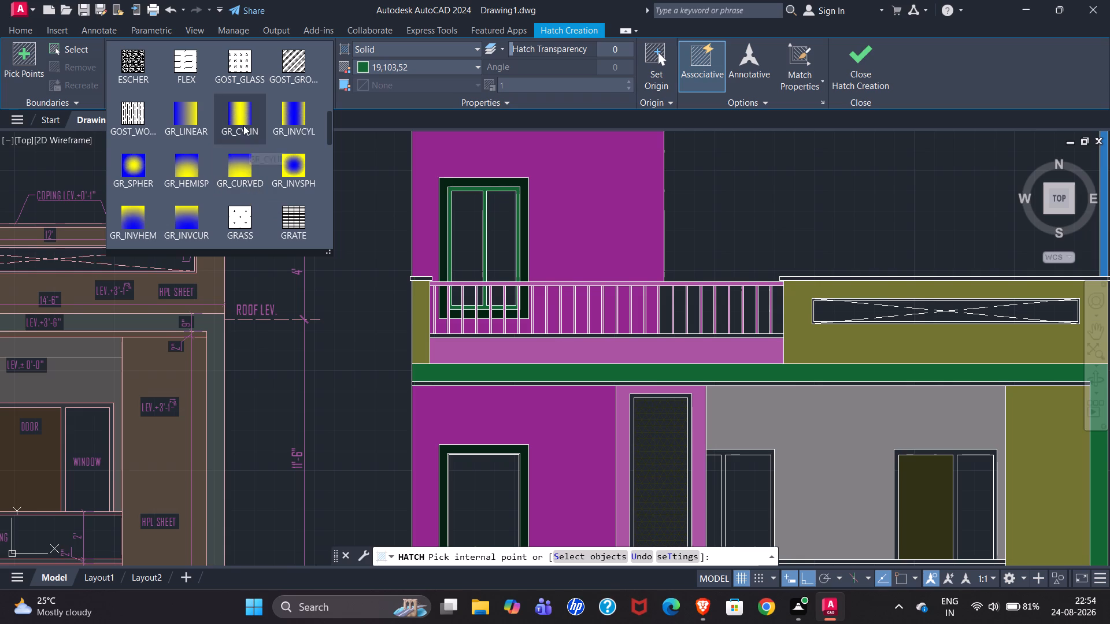
pyautogui.click(236, 81)
# Set the GOST_GLASS hatch colour to ByLayer and fill the two terrace window panes above the railing.
pyautogui.scroll(-1, 251, 105)
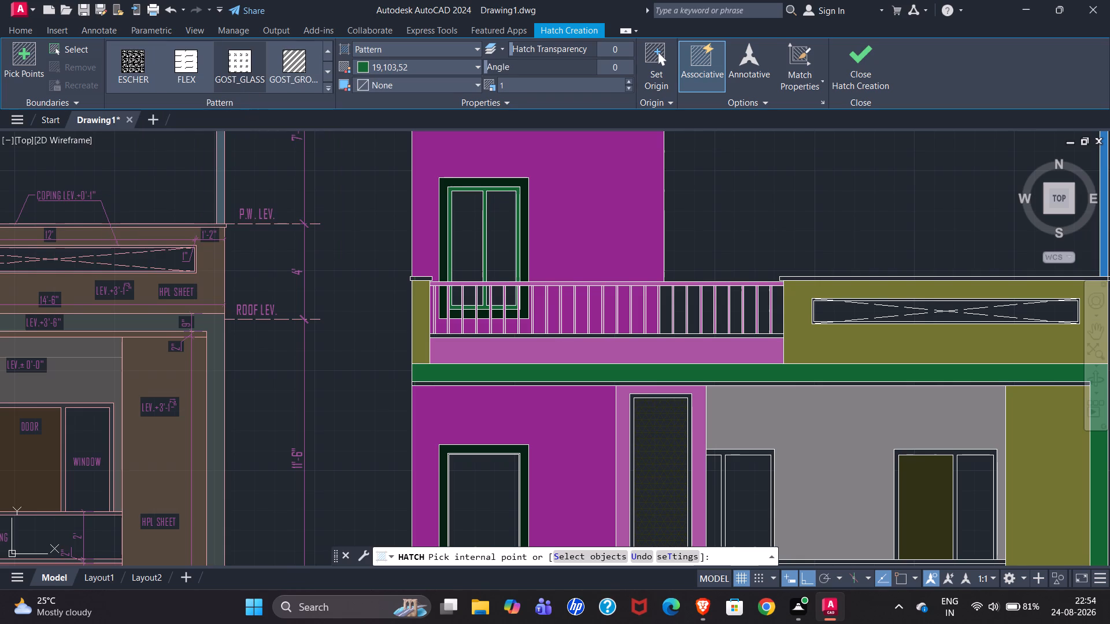
pyautogui.scroll(-3, 313, 320)
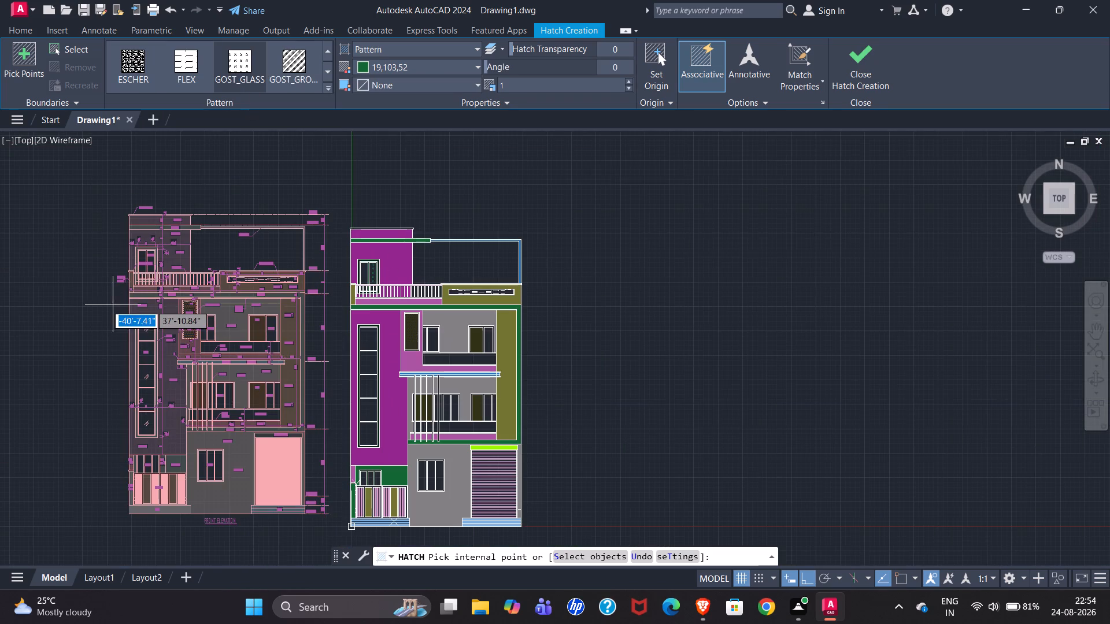
pyautogui.scroll(4, 129, 269)
pyautogui.scroll(-3, 146, 263)
pyautogui.scroll(3, 169, 402)
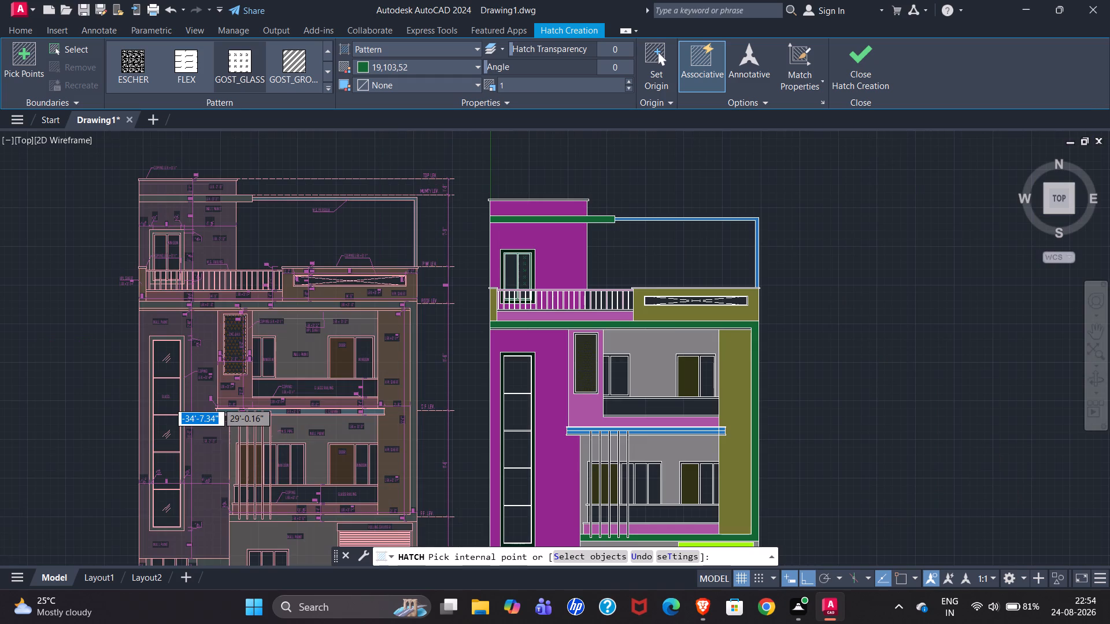
pyautogui.scroll(-3, 76, 340)
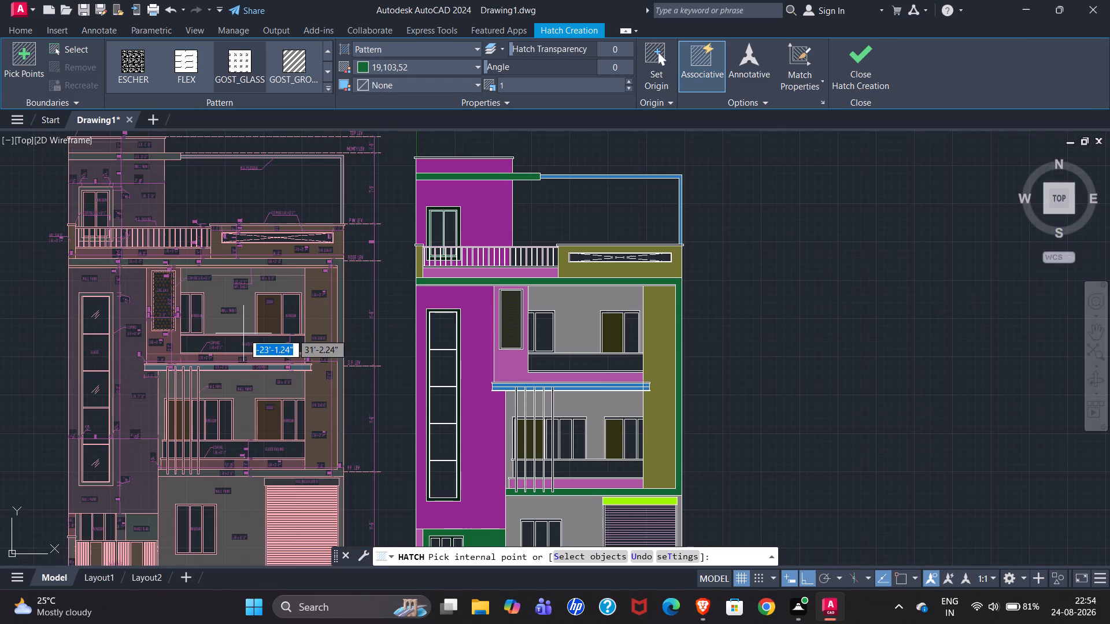
pyautogui.scroll(3, 439, 234)
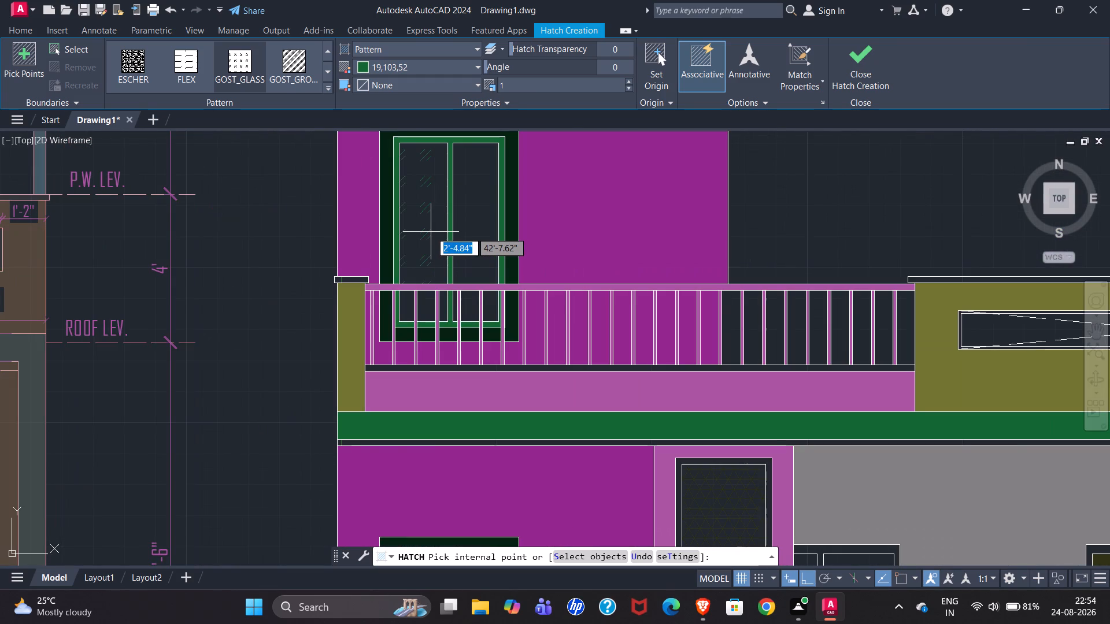
pyautogui.click(428, 67)
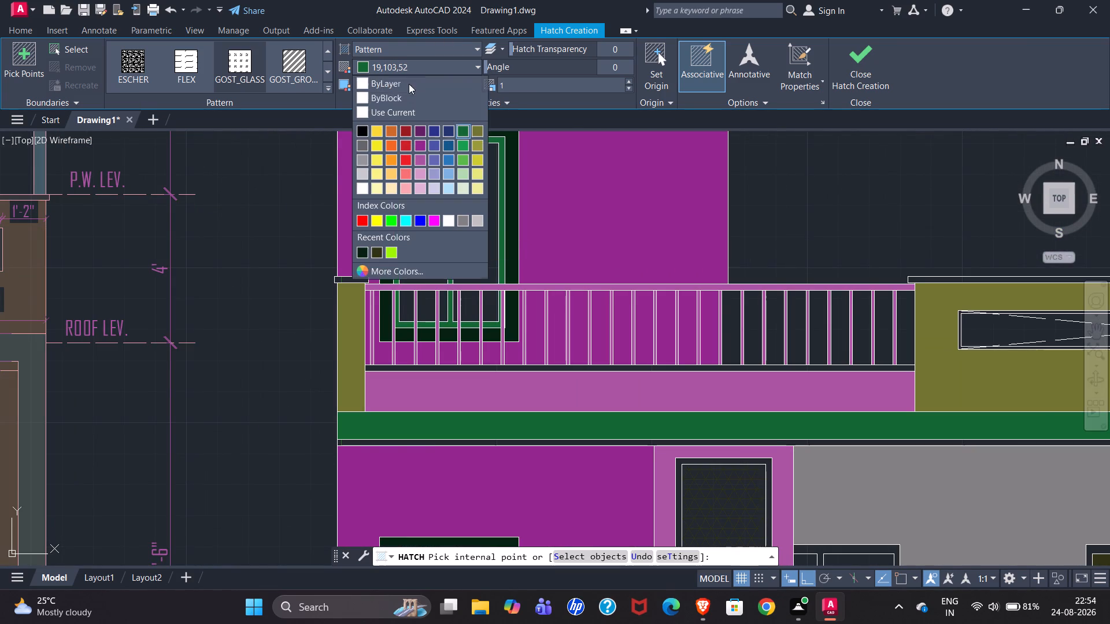
pyautogui.click(402, 86)
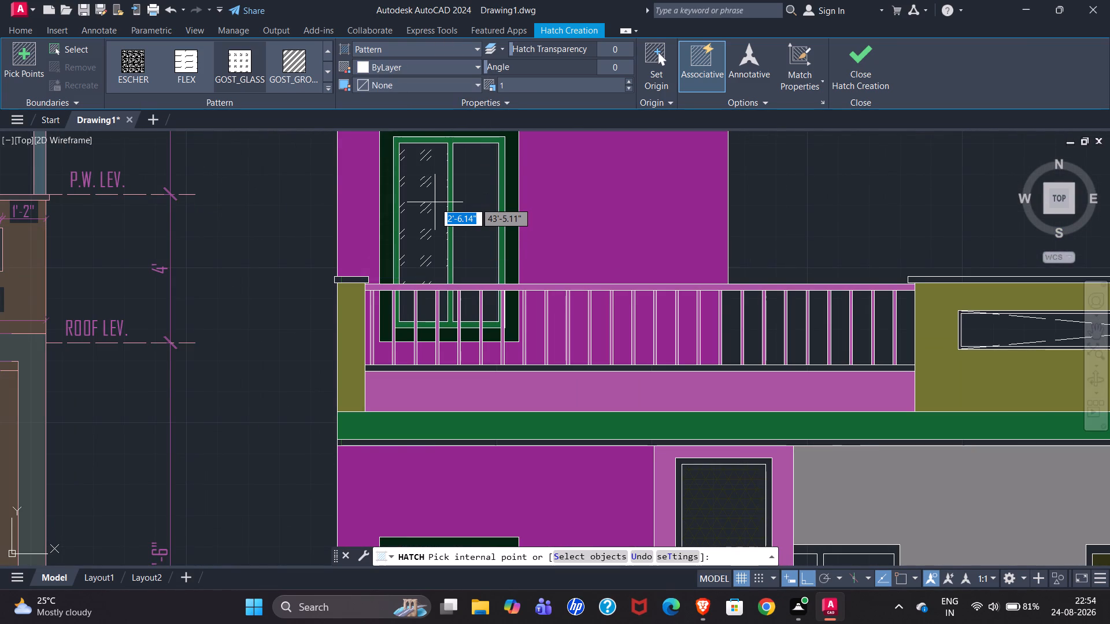
pyautogui.click(435, 202)
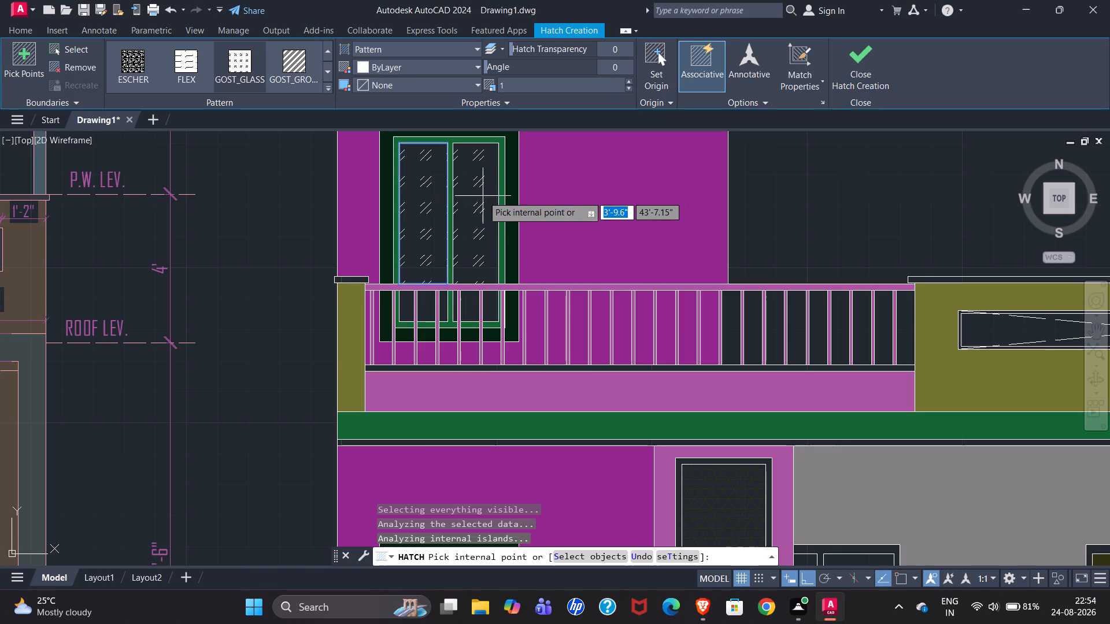
pyautogui.click(483, 196)
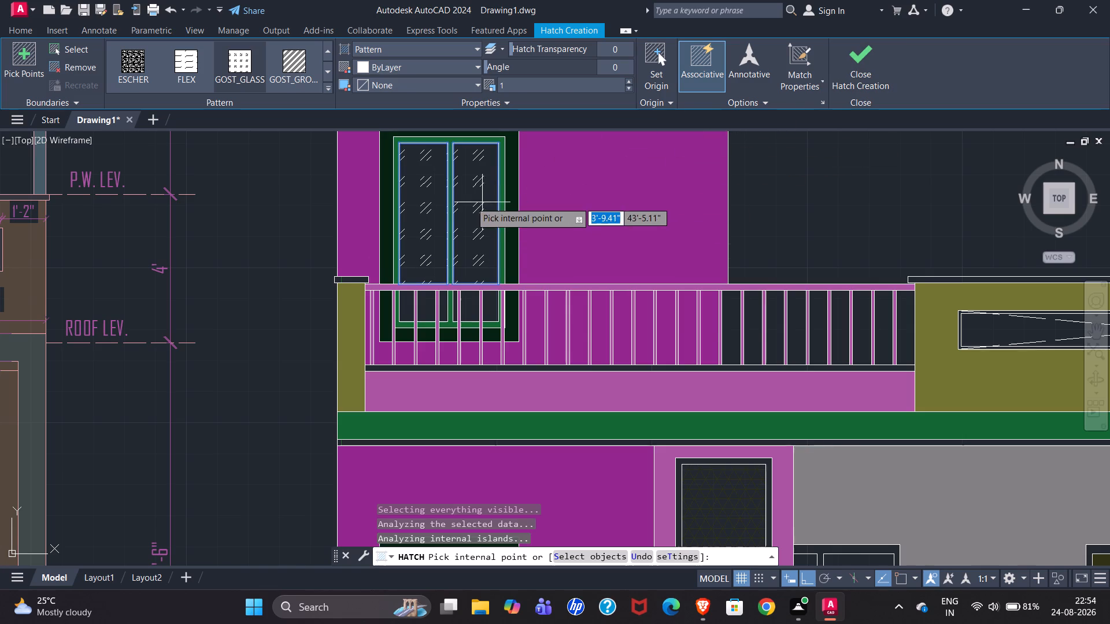
# Fill the lower glass sections of the terrace window between the railing bars with the GOST_GLASS hatch.
pyautogui.scroll(-3, 456, 196)
pyautogui.scroll(5, 434, 248)
pyautogui.scroll(-2, 431, 218)
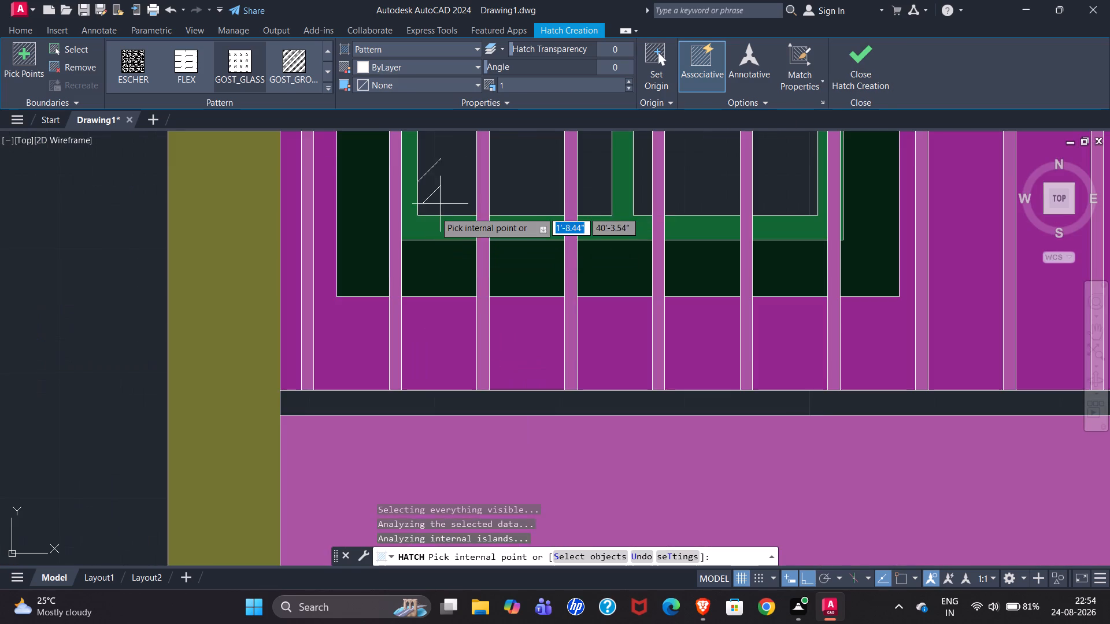
pyautogui.click(439, 205)
pyautogui.click(471, 200)
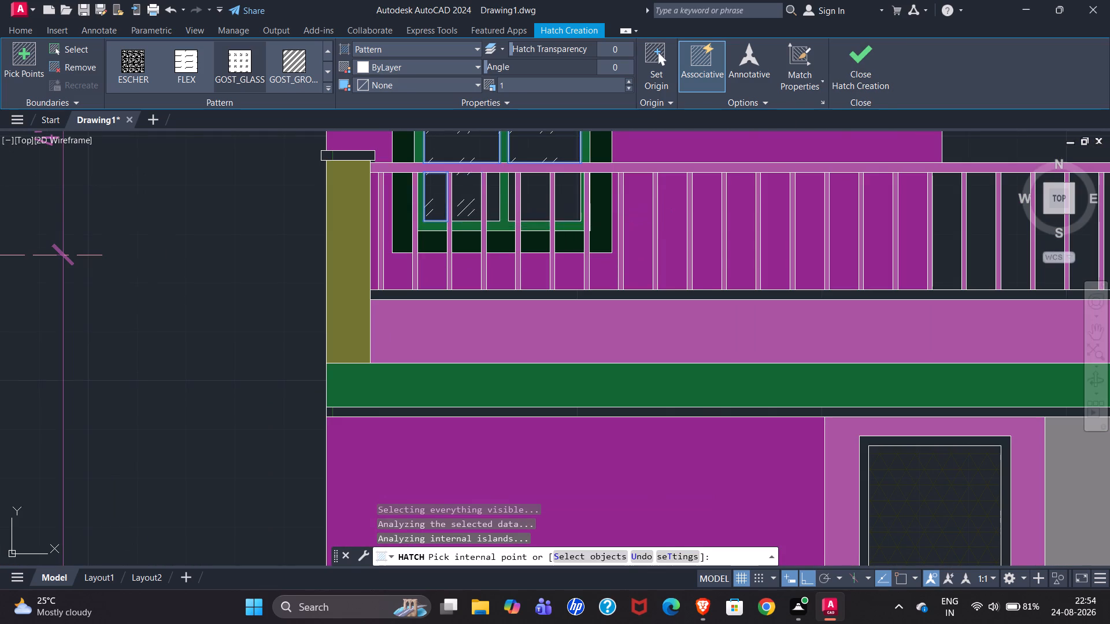
pyautogui.click(493, 199)
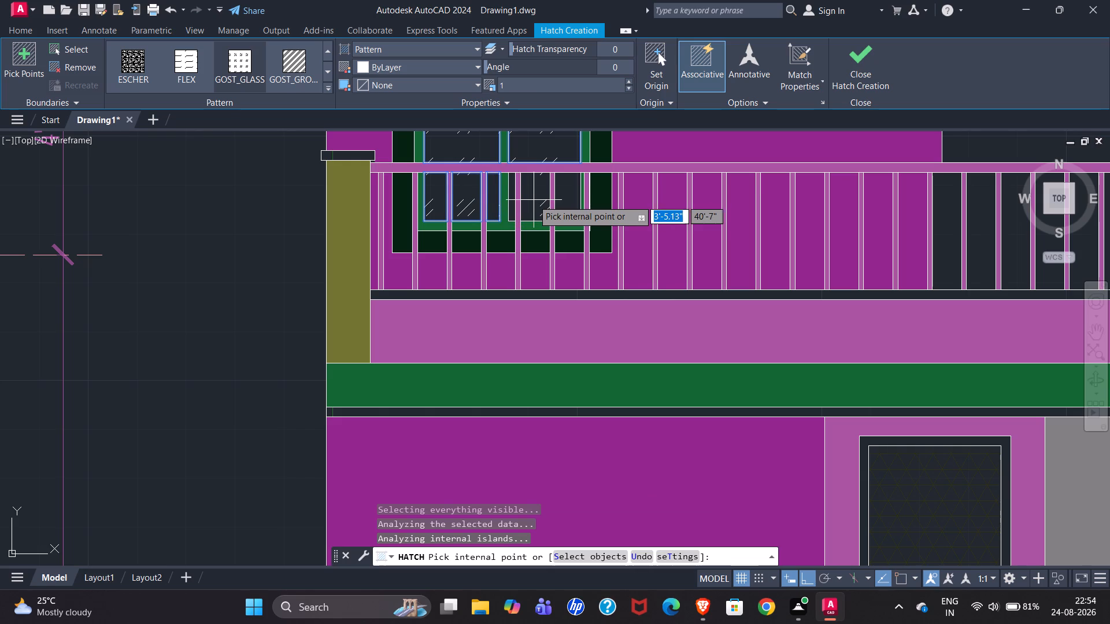
pyautogui.click(531, 199)
pyautogui.click(566, 199)
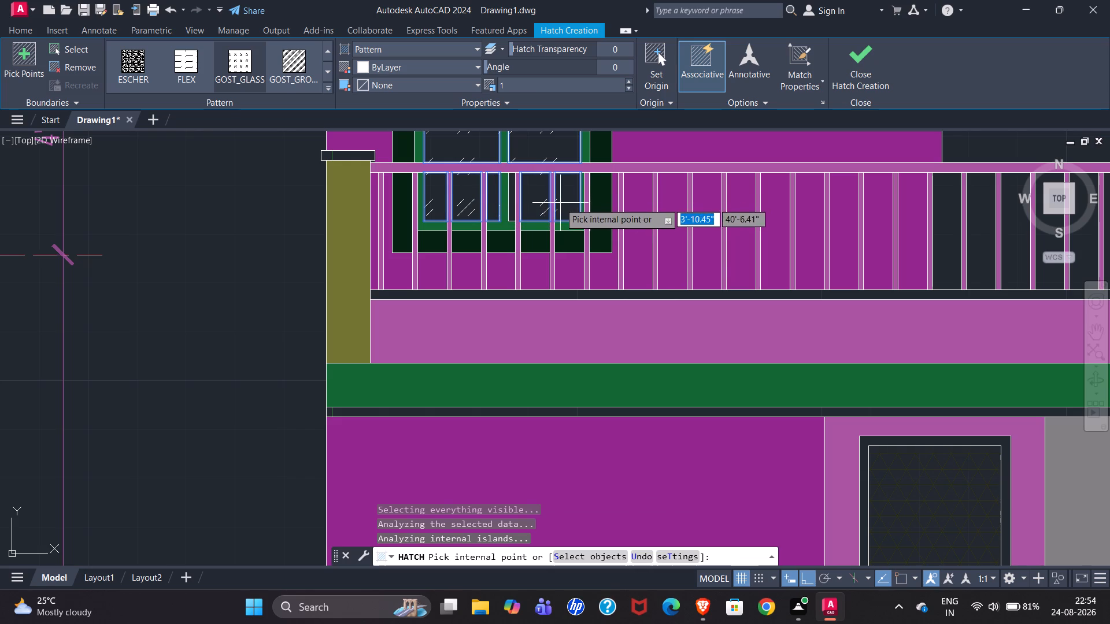
pyautogui.scroll(3, 550, 196)
pyautogui.click(388, 216)
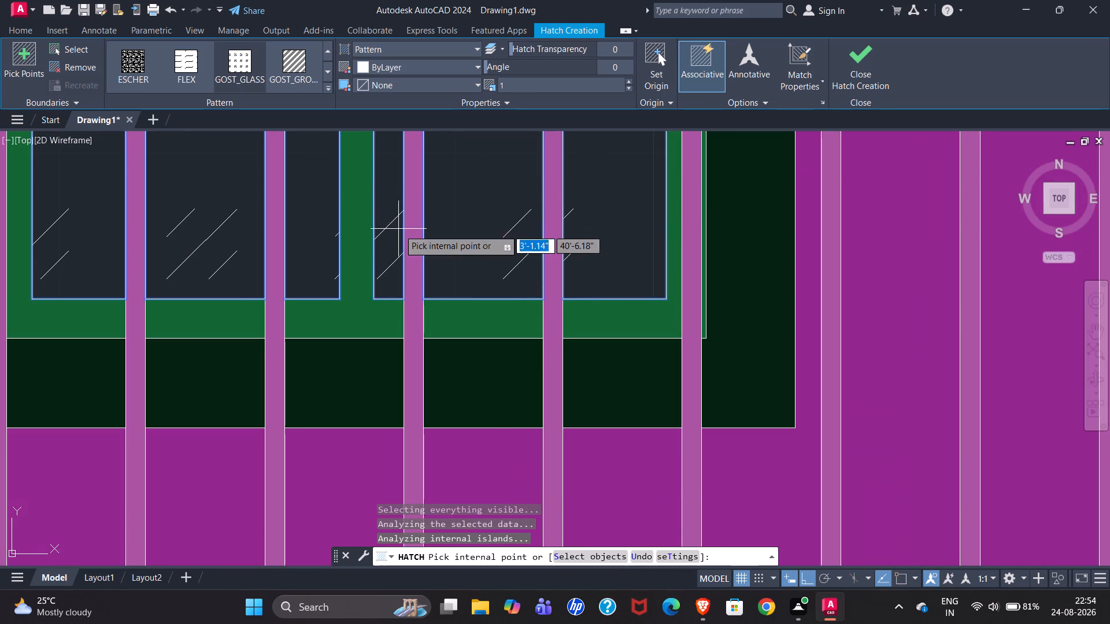
# Fill the five panes of the tall vertical window in the purple wall with the GOST_GLASS hatch.
pyautogui.scroll(-3, 387, 292)
pyautogui.scroll(-1, 533, 241)
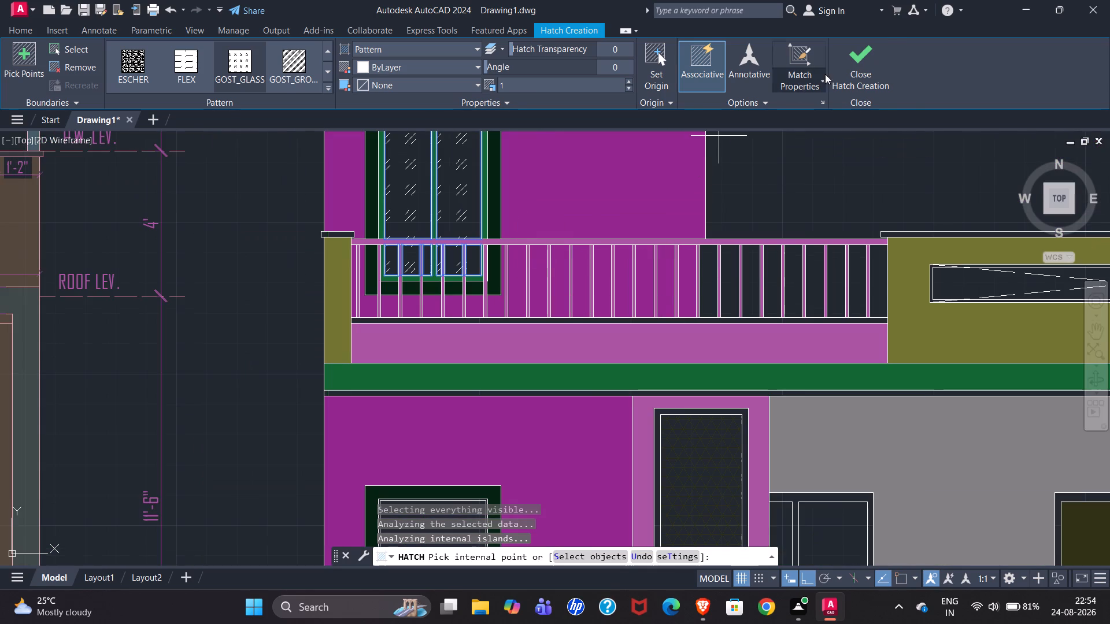
pyautogui.scroll(-3, 491, 166)
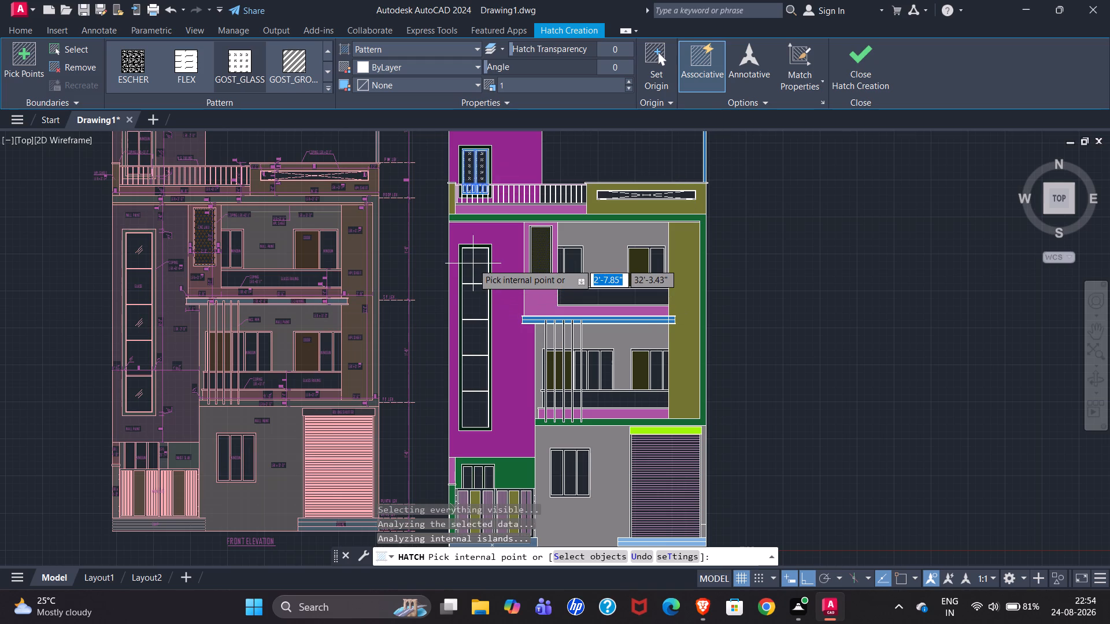
pyautogui.scroll(3, 473, 263)
pyautogui.click(471, 272)
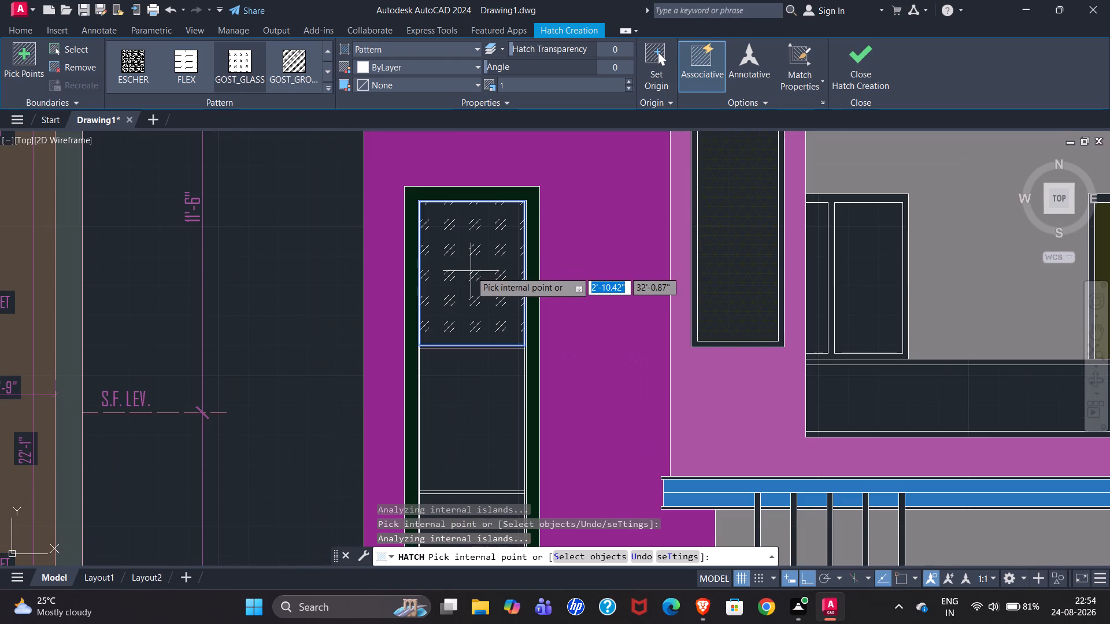
pyautogui.scroll(-1, 422, 249)
pyautogui.click(437, 344)
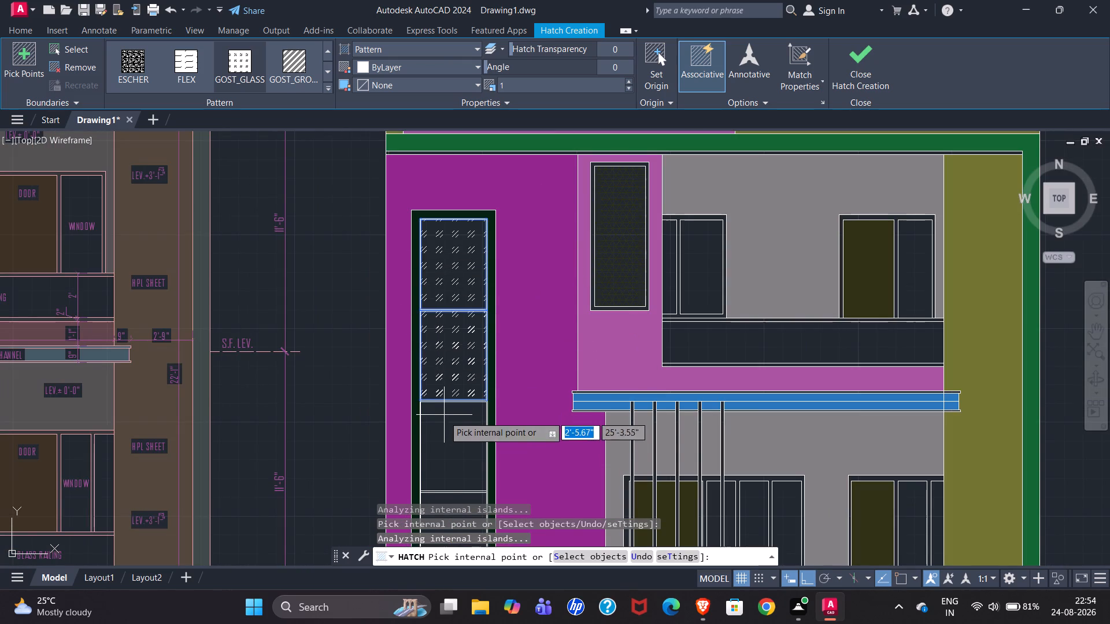
pyautogui.click(443, 429)
pyautogui.scroll(-2, 354, 222)
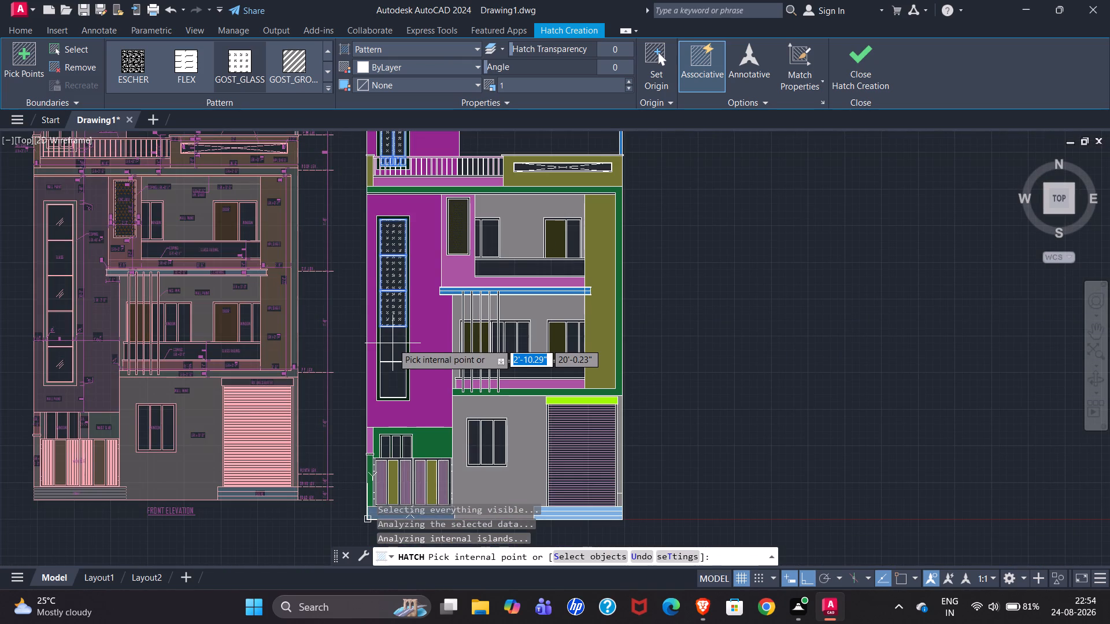
pyautogui.click(393, 347)
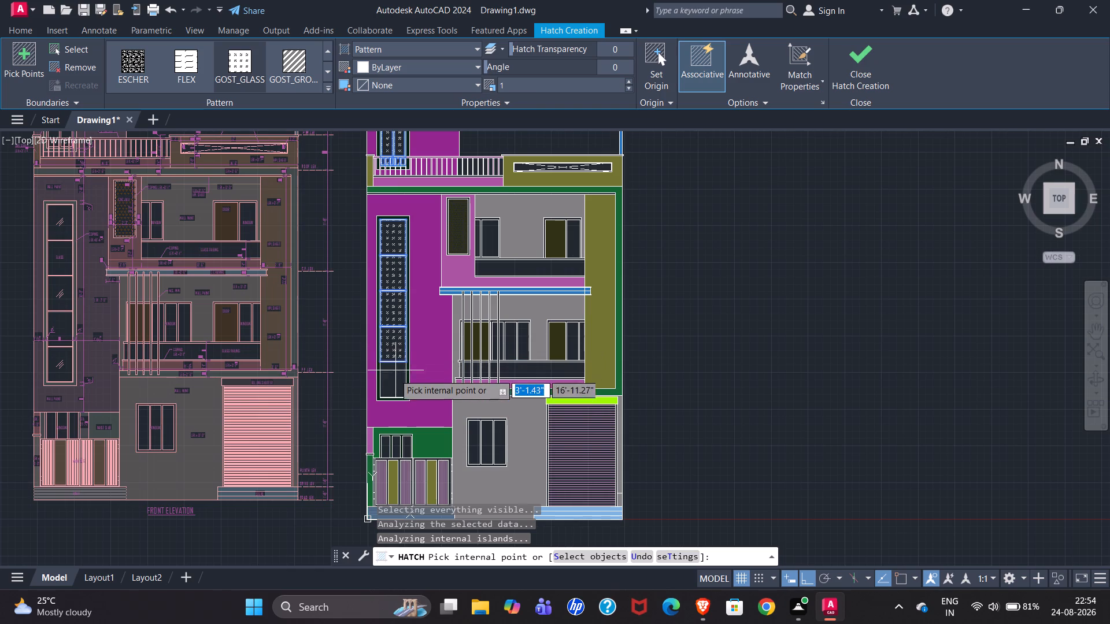
pyautogui.click(393, 380)
# Fill the three-pane window above the gate and the three-pane ground-floor window with the GOST_GLASS hatch, and finish the hatch.
pyautogui.scroll(-1, 606, 122)
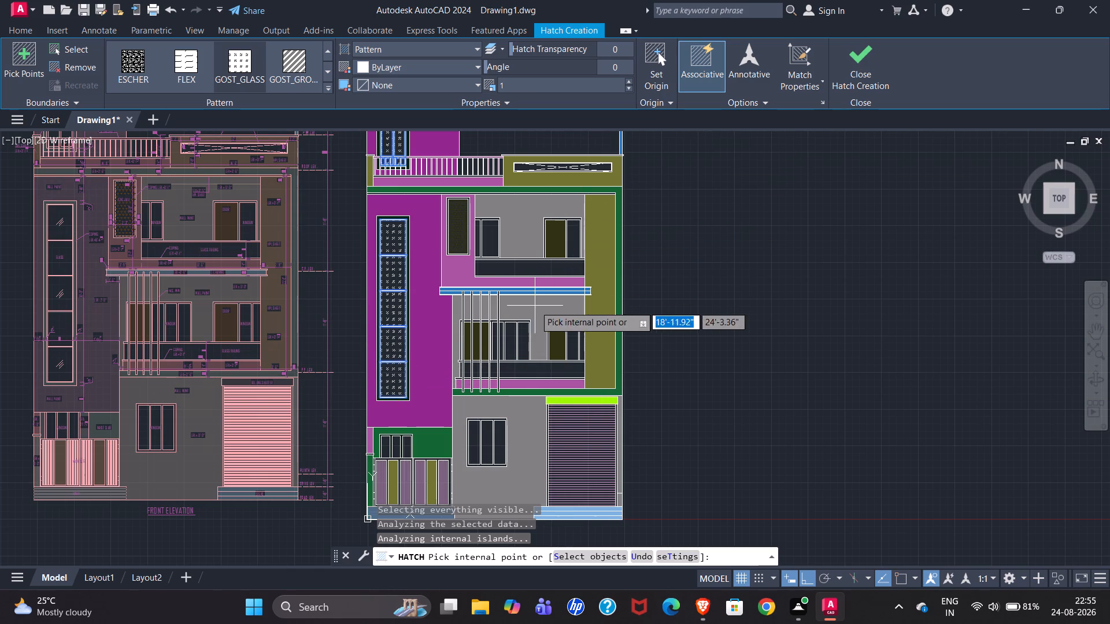
pyautogui.scroll(3, 417, 480)
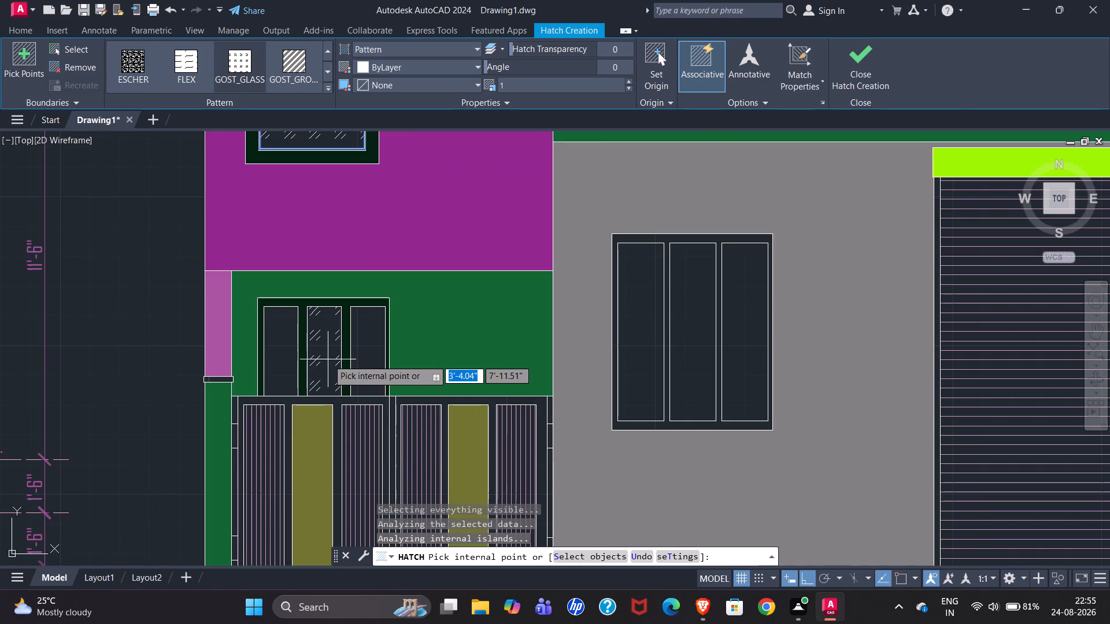
pyautogui.click(328, 359)
pyautogui.click(276, 352)
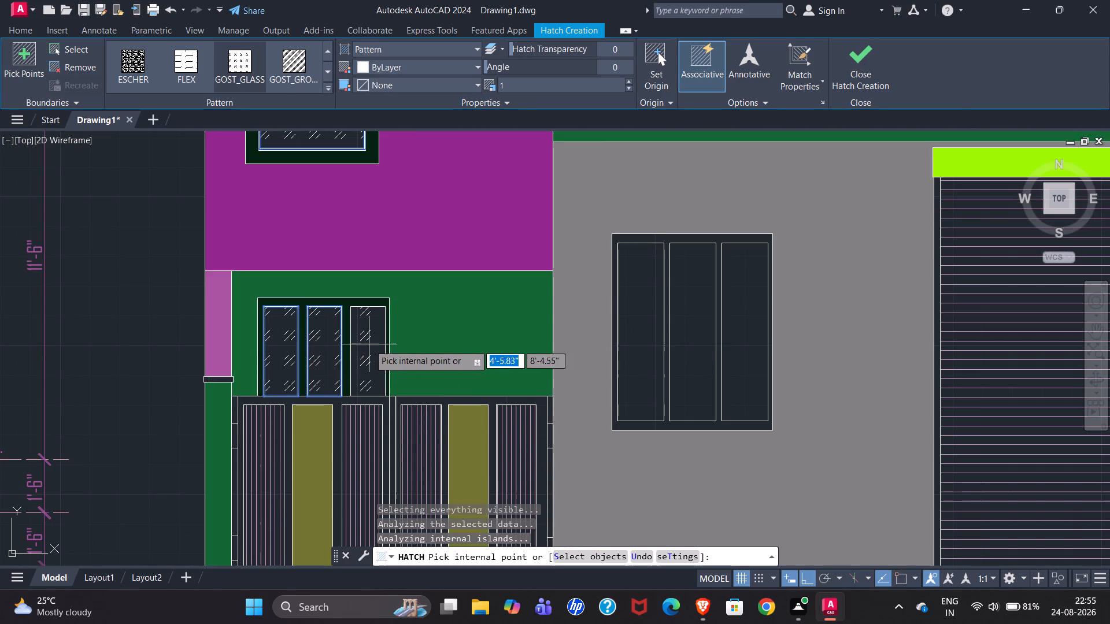
pyautogui.click(369, 344)
pyautogui.click(645, 310)
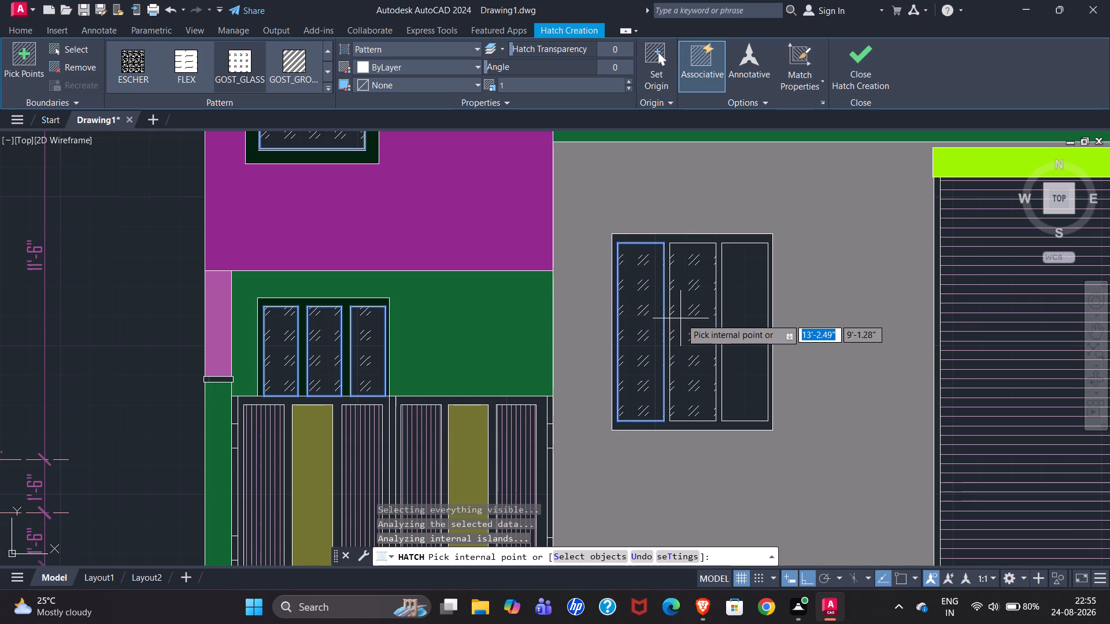
pyautogui.click(681, 318)
pyautogui.click(745, 305)
pyautogui.click(853, 76)
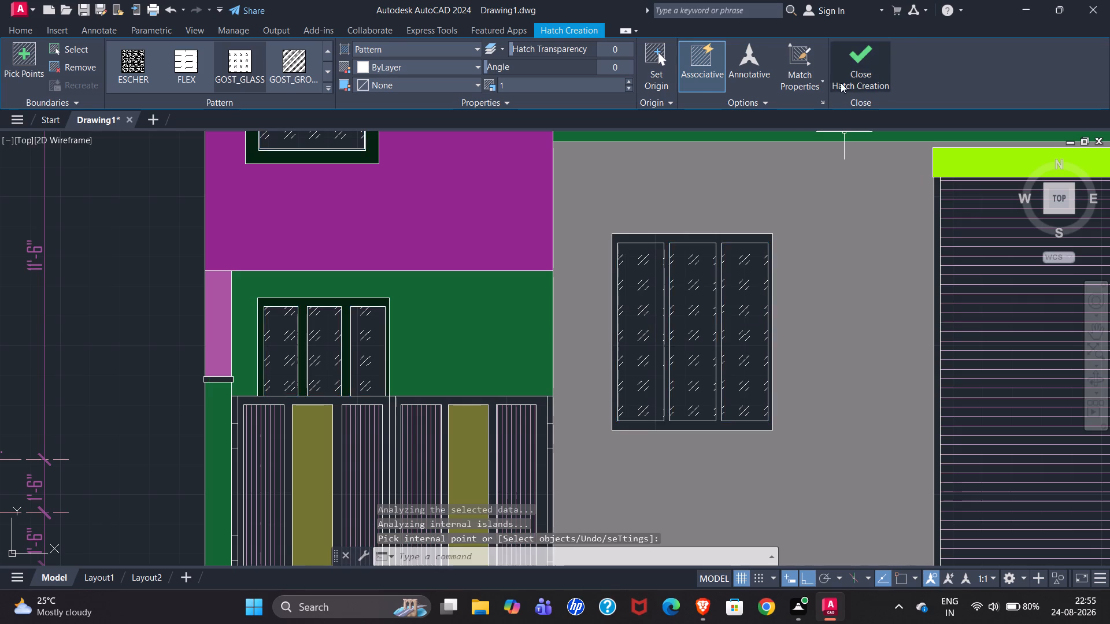
# Start another GOST_GLASS hatch in ByLayer colour and fill the window panes above the upper balcony railing.
pyautogui.scroll(-2, 567, 285)
pyautogui.scroll(-1, 516, 391)
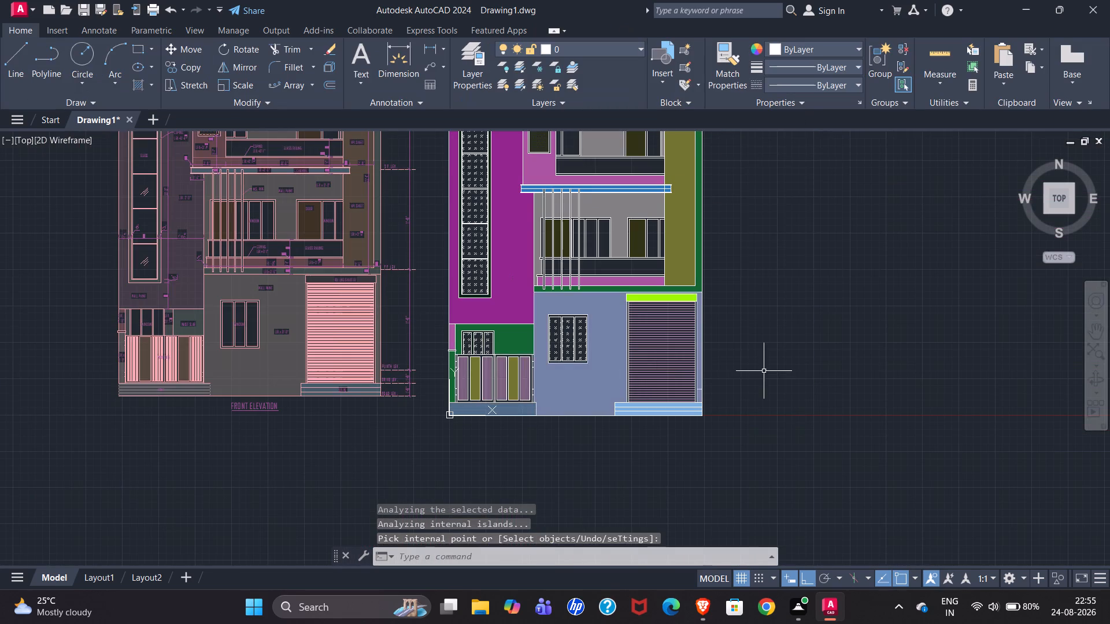
pyautogui.scroll(-1, 530, 432)
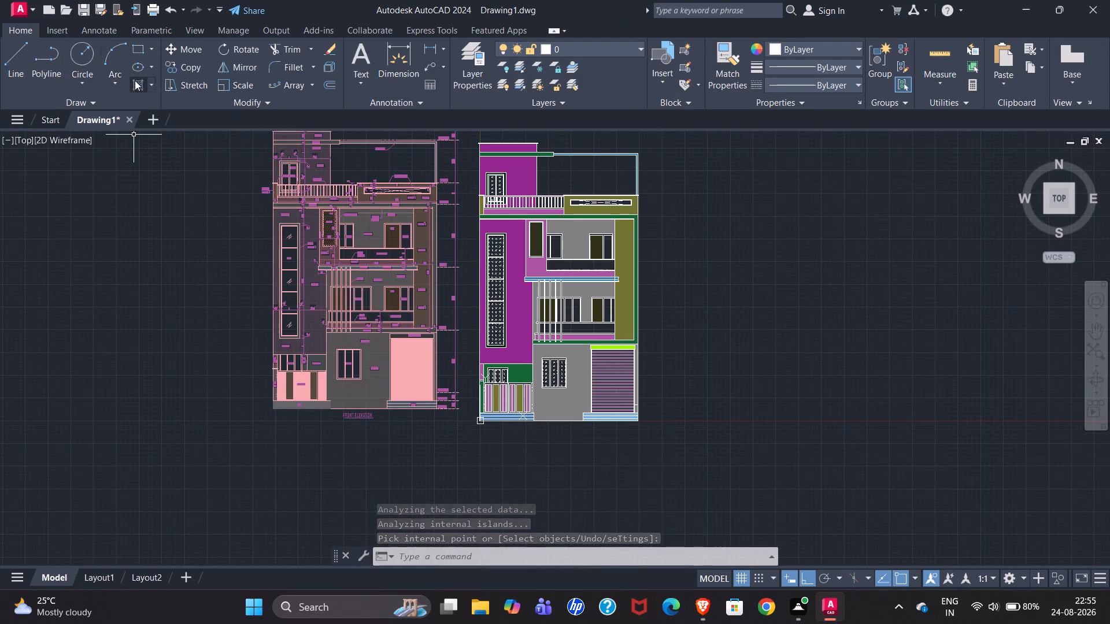
pyautogui.click(135, 80)
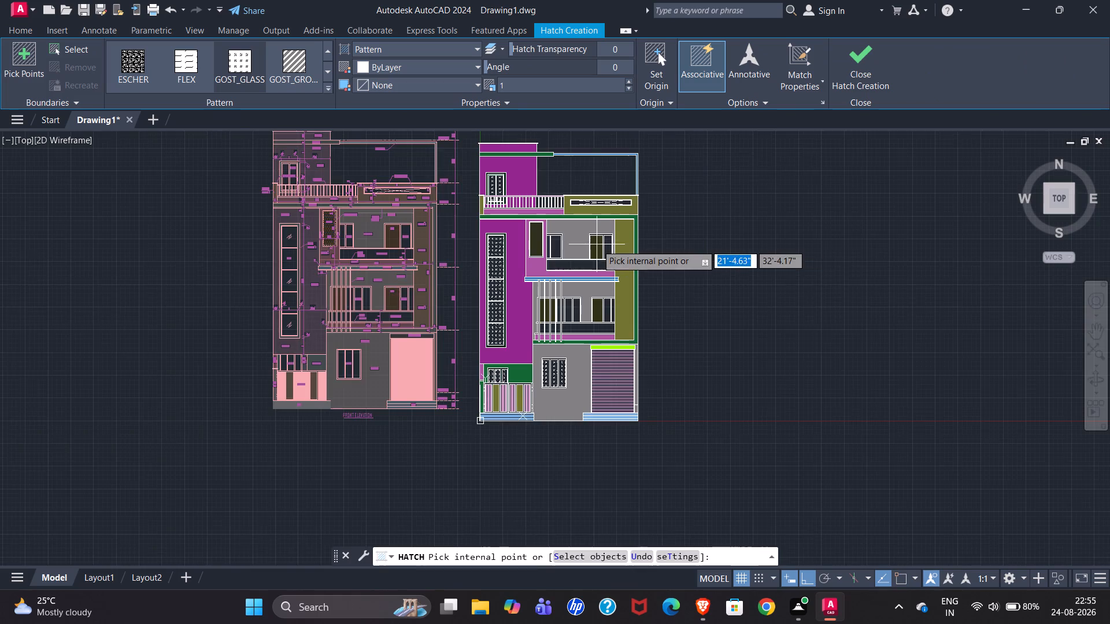
pyautogui.scroll(2, 597, 244)
pyautogui.click(623, 248)
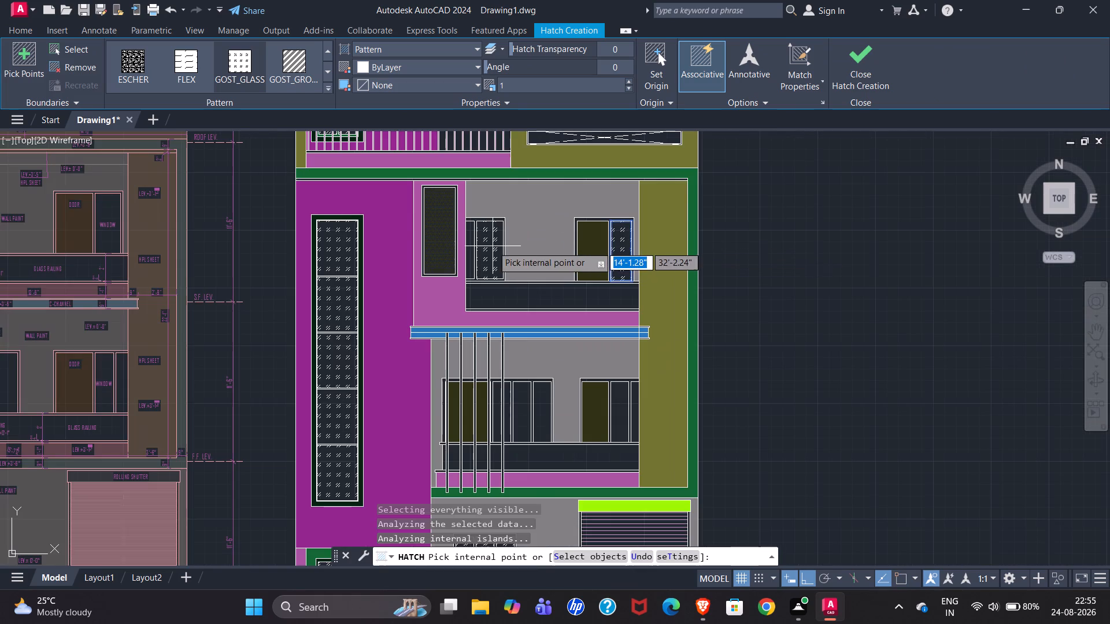
pyautogui.click(493, 246)
pyautogui.scroll(1, 479, 239)
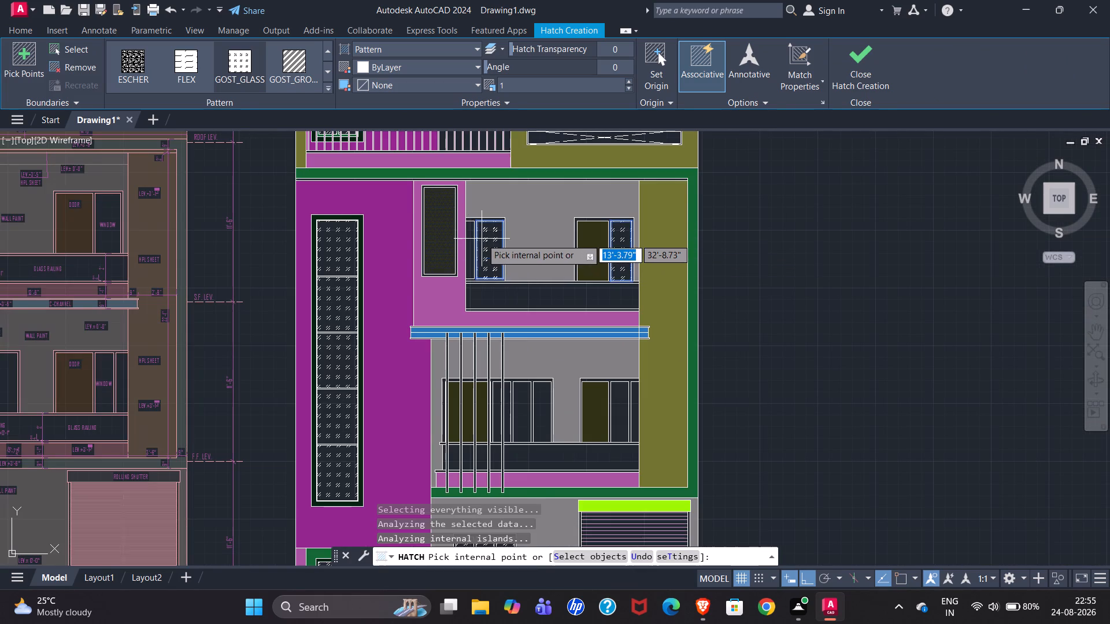
pyautogui.scroll(1, 482, 239)
pyautogui.click(454, 237)
# Fill the window panes above the lower balcony railing with the GOST_GLASS hatch, beside both doors, and finish the hatch.
pyautogui.scroll(-1, 476, 184)
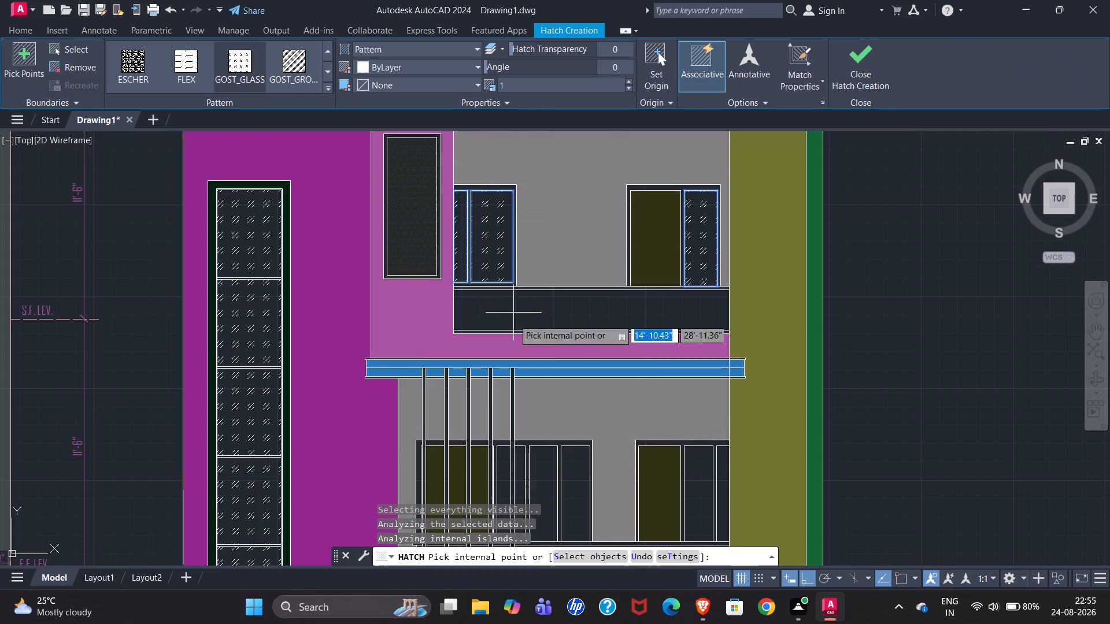
pyautogui.scroll(-1, 504, 283)
pyautogui.scroll(3, 513, 426)
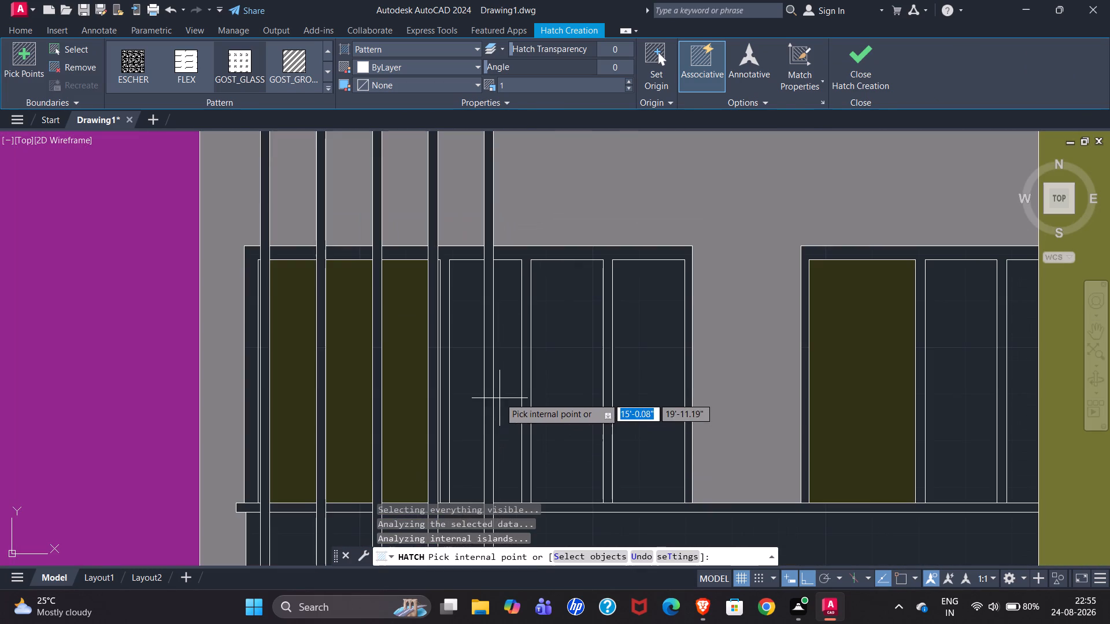
pyautogui.scroll(-1, 503, 321)
pyautogui.click(502, 331)
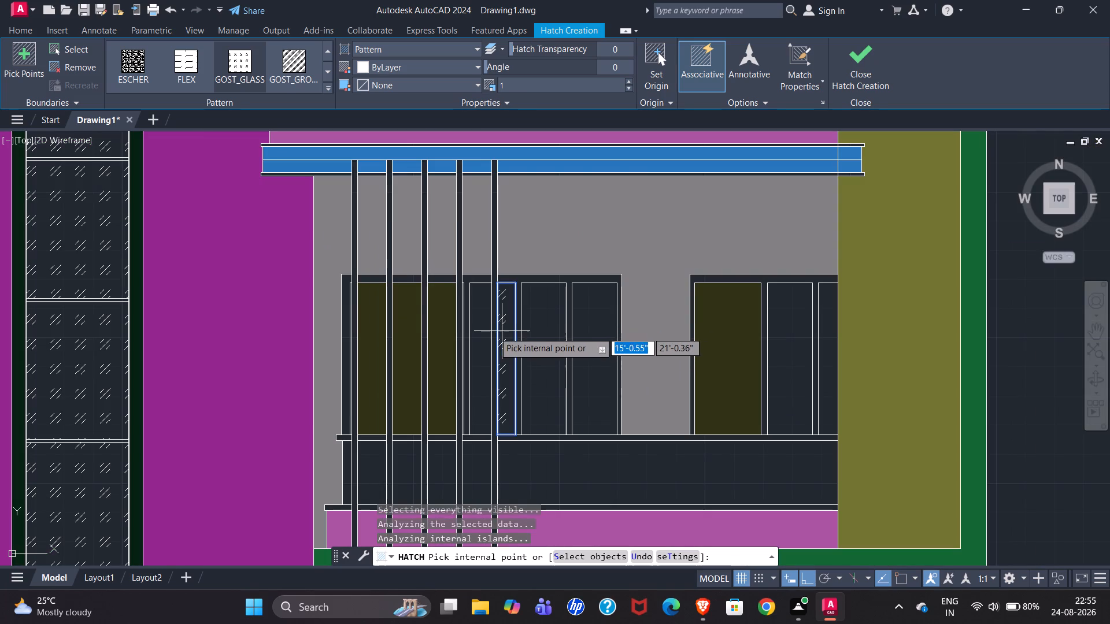
pyautogui.click(475, 322)
pyautogui.click(536, 321)
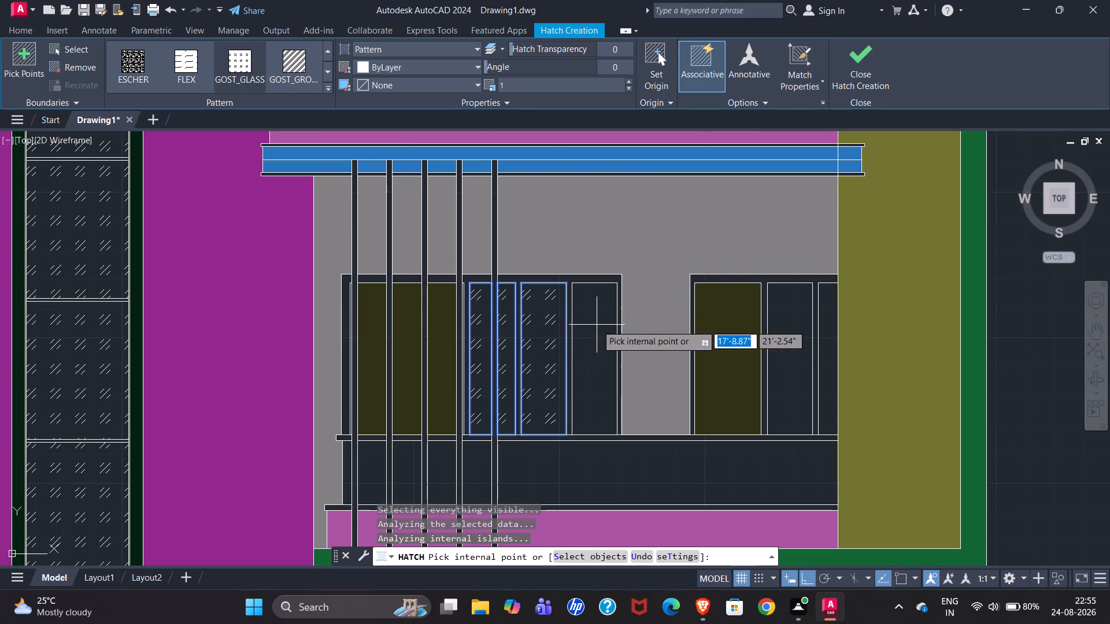
pyautogui.click(597, 325)
pyautogui.click(792, 334)
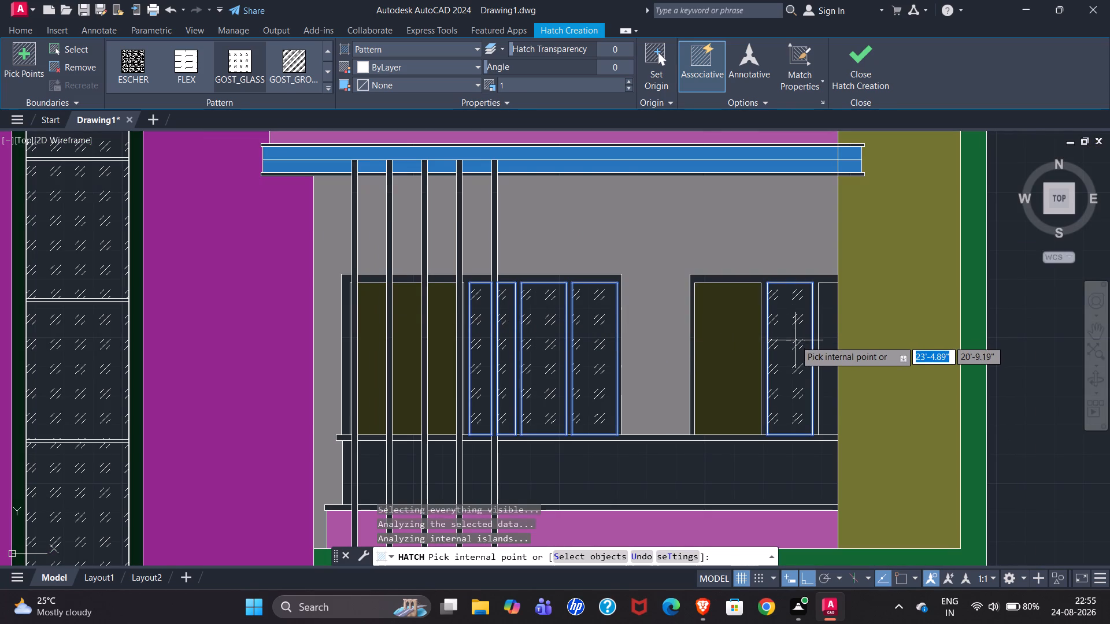
pyautogui.click(829, 327)
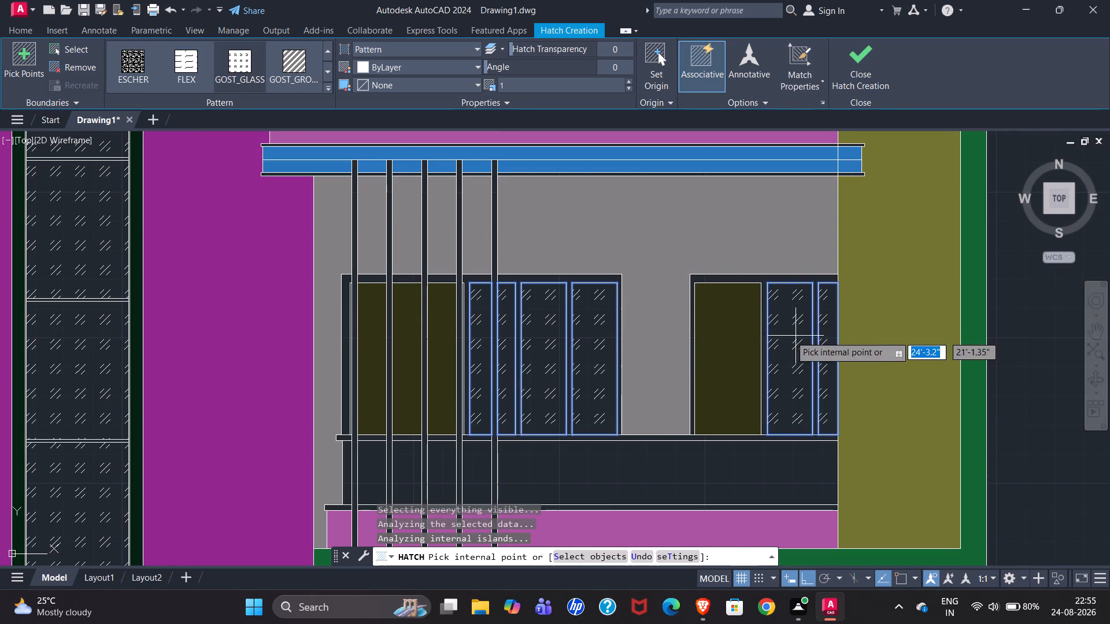
pyautogui.scroll(-3, 606, 307)
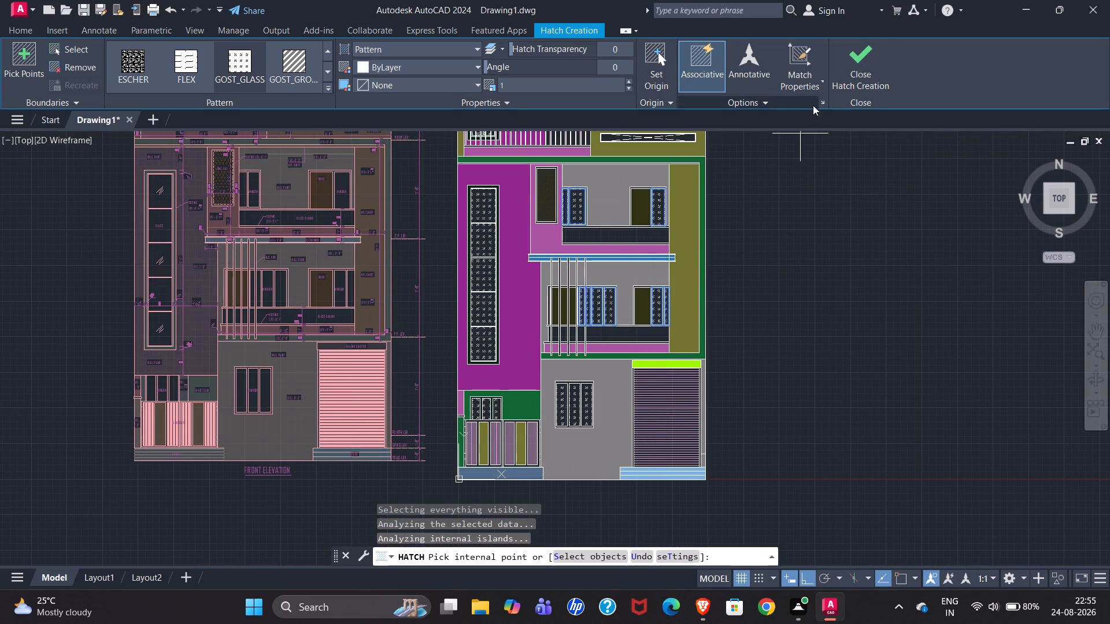
pyautogui.click(856, 69)
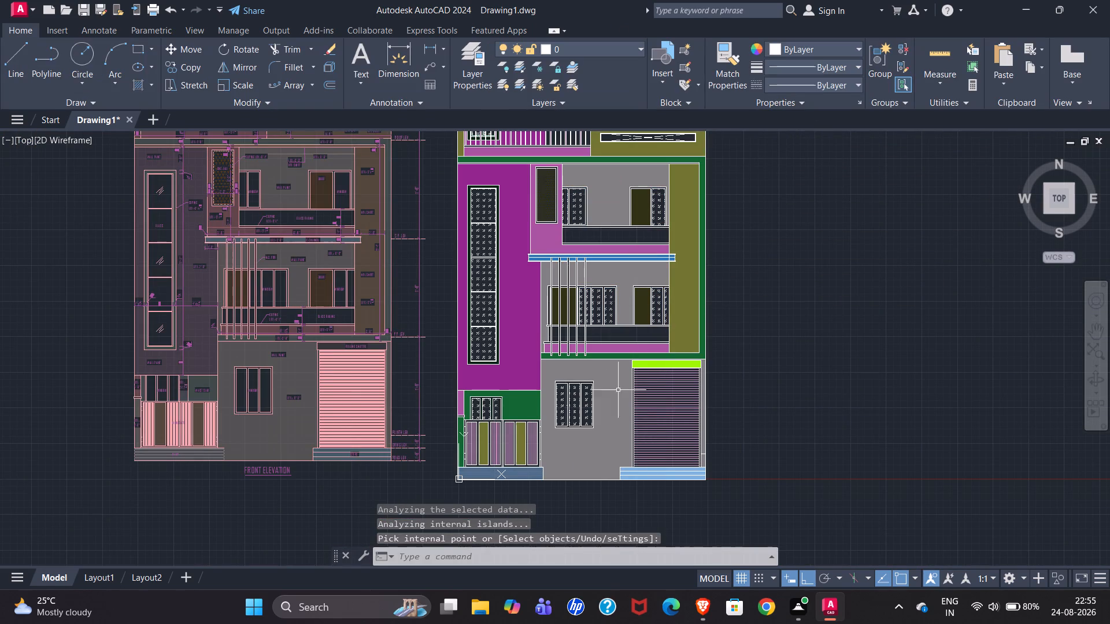
# Compare the annotated reference elevation with the redrawn one from ground floor to top level, checking for areas still unhatched.
pyautogui.scroll(2, 258, 386)
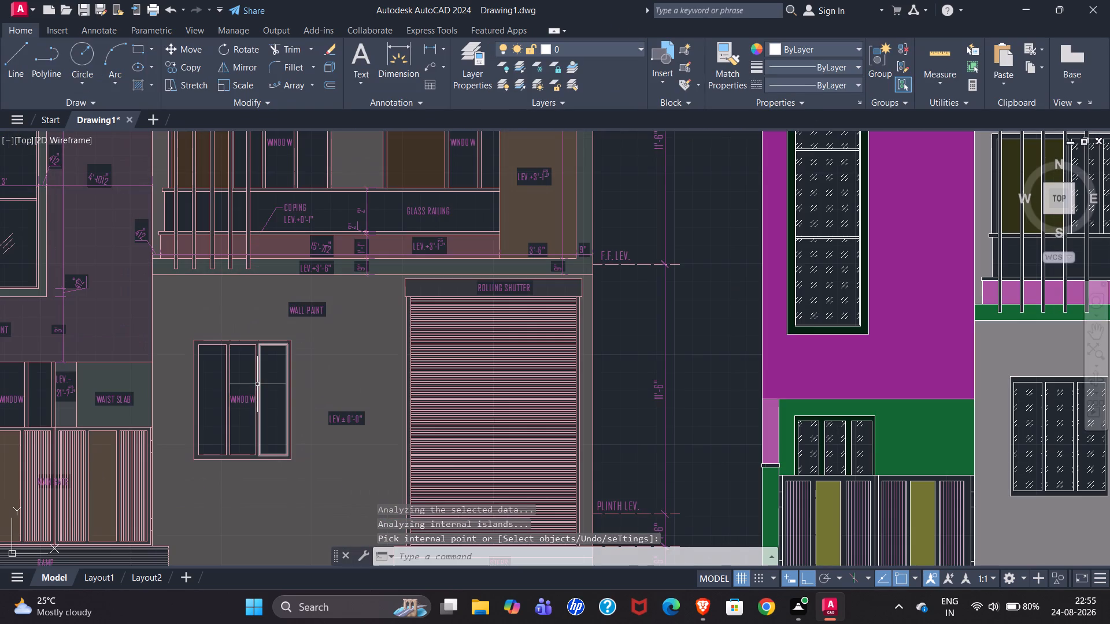
pyautogui.scroll(-1, 203, 392)
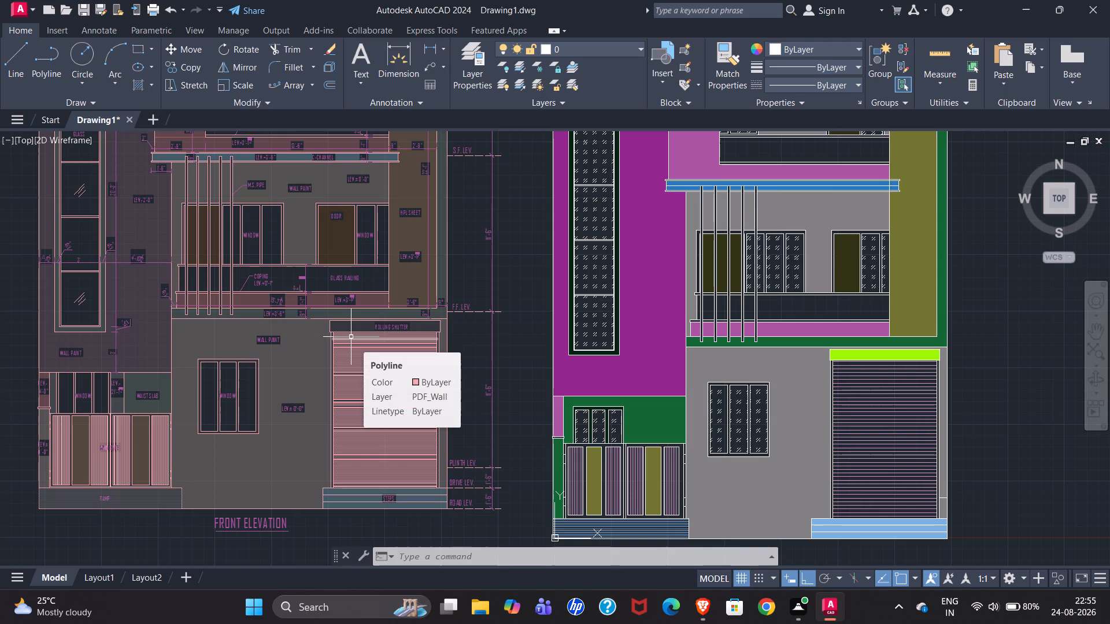
pyautogui.scroll(-2, 364, 336)
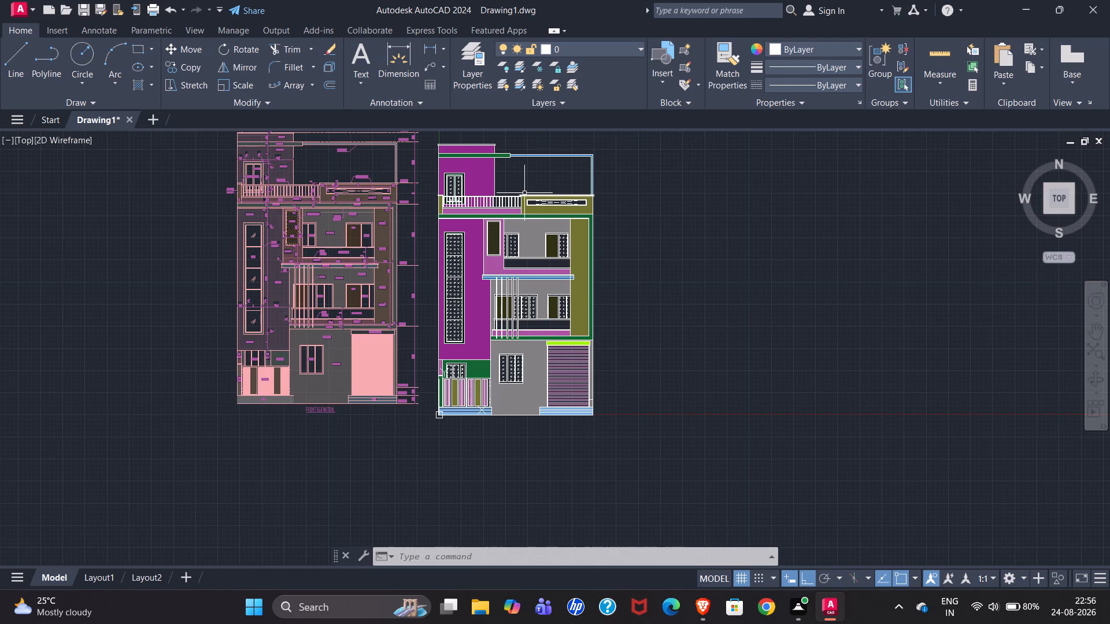
pyautogui.scroll(-1, 190, 331)
pyautogui.scroll(3, 241, 225)
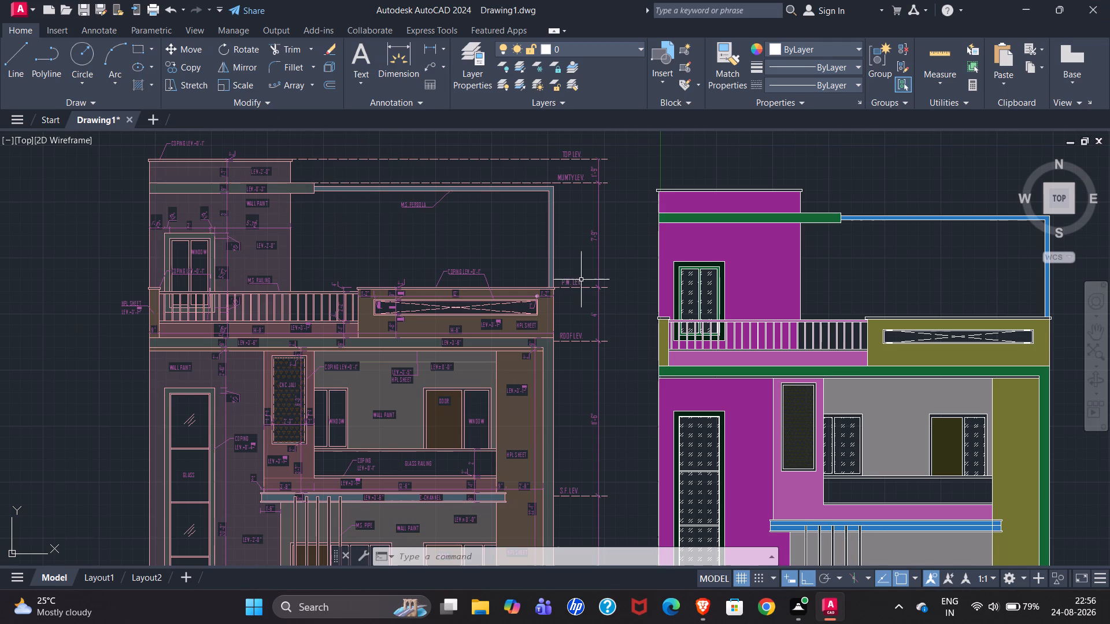
pyautogui.scroll(3, 270, 162)
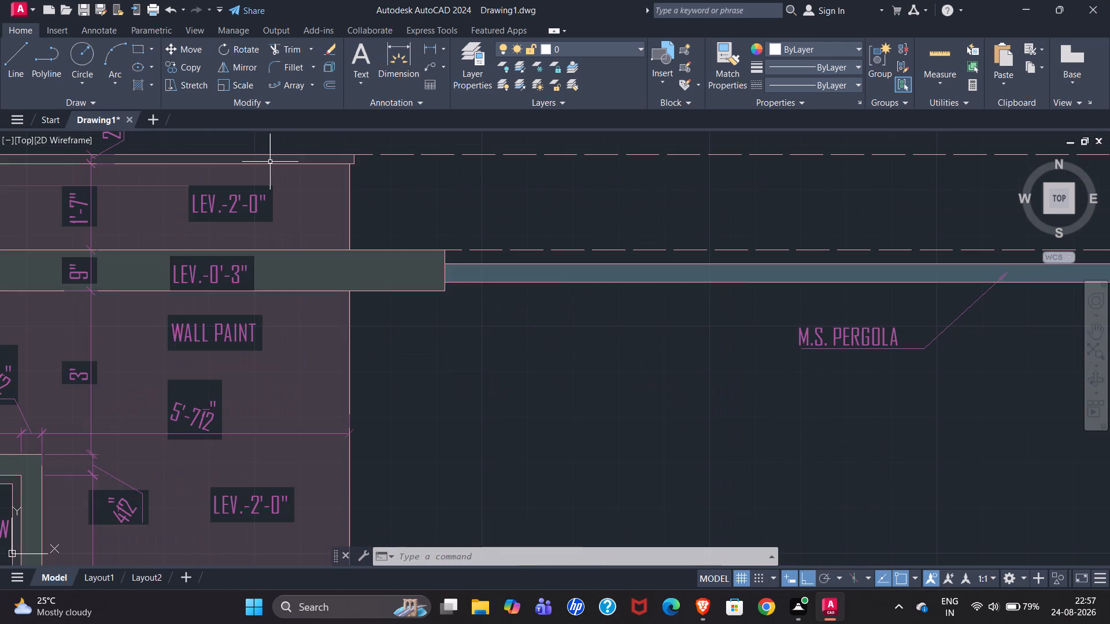
pyautogui.scroll(-2, 85, 224)
pyautogui.scroll(3, 842, 249)
pyautogui.scroll(-1, 356, 243)
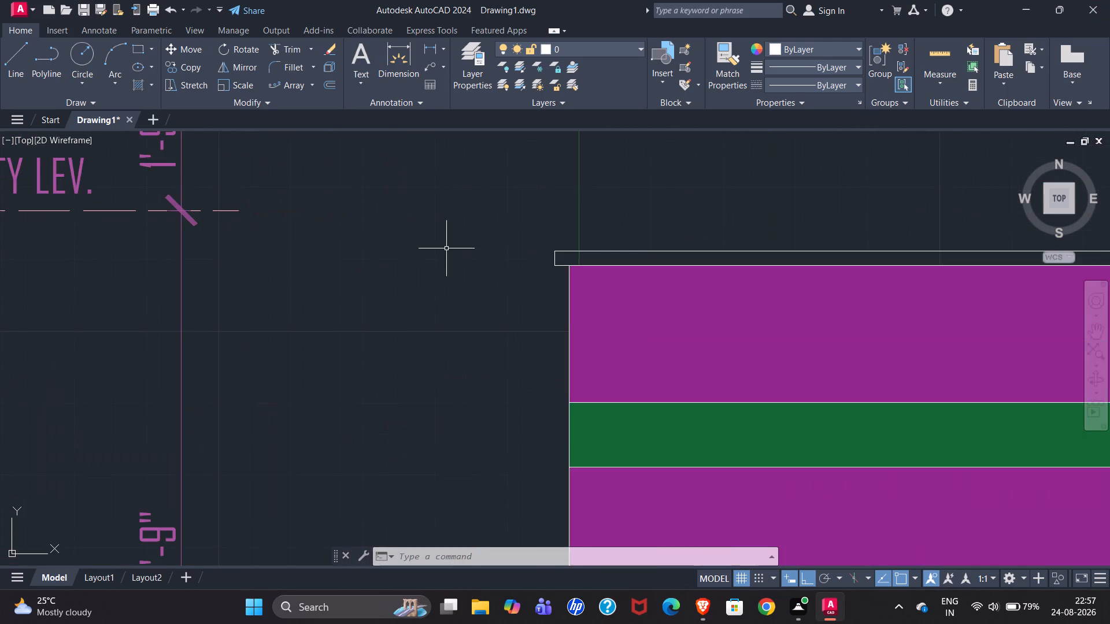
pyautogui.scroll(-1, 443, 248)
pyautogui.scroll(-1, 310, 228)
pyautogui.scroll(-1, 531, 247)
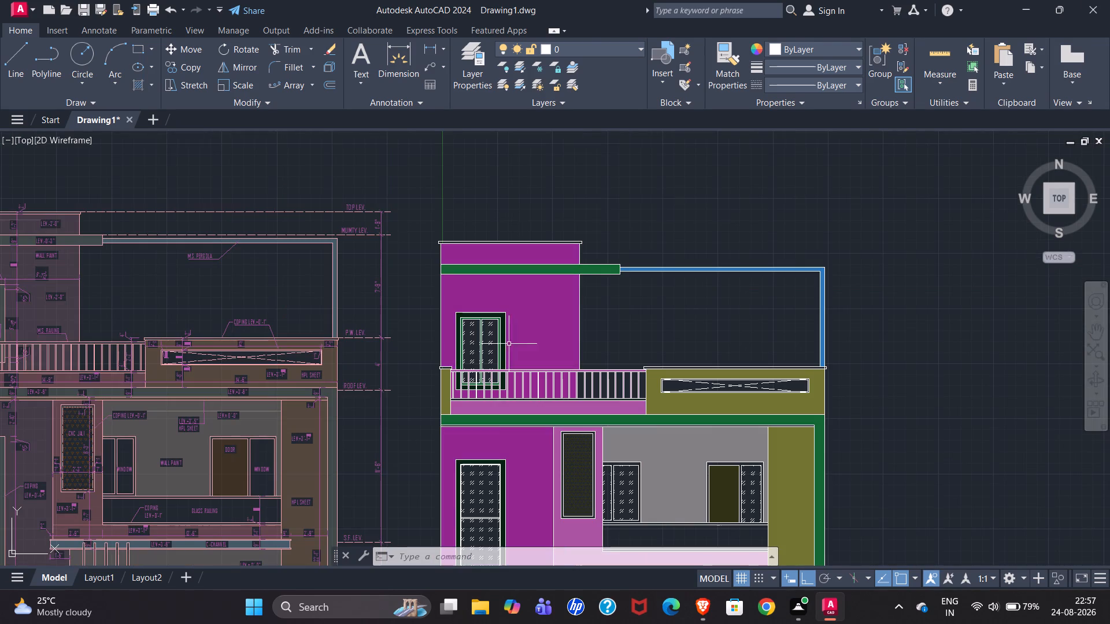
# Start a solid hatch in colour 6,34,18 and fill the thin coping strip on top of the purple mumty wall.
pyautogui.click(136, 88)
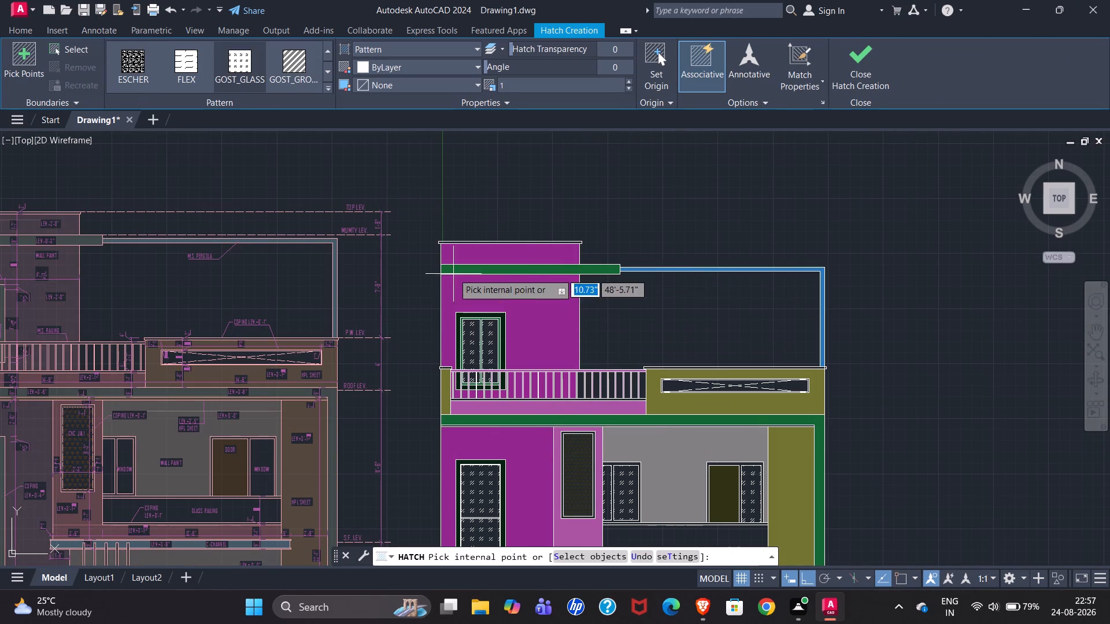
pyautogui.scroll(3, 549, 449)
pyautogui.scroll(-2, 473, 437)
pyautogui.scroll(-1, 397, 351)
pyautogui.scroll(2, 369, 176)
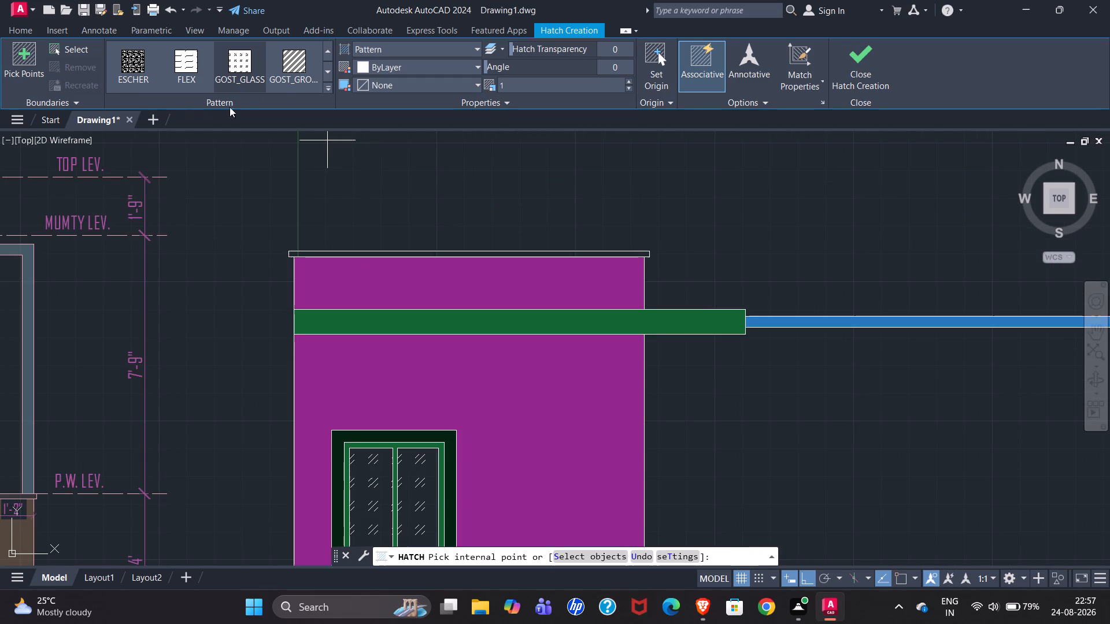
pyautogui.click(328, 87)
pyautogui.scroll(5, 220, 147)
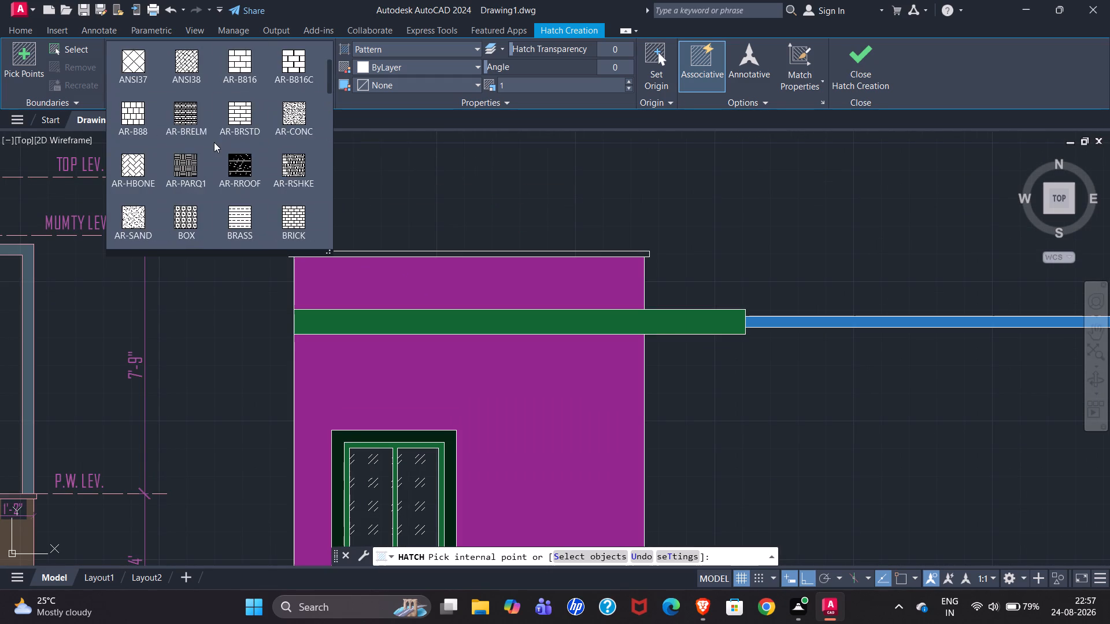
pyautogui.scroll(8, 214, 142)
pyautogui.click(122, 77)
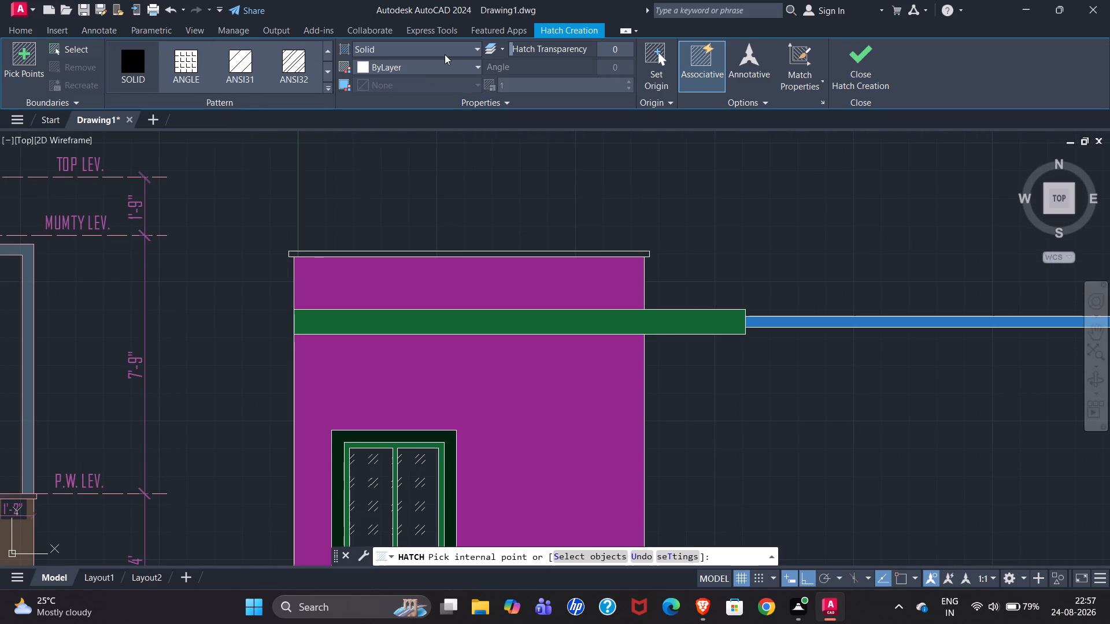
pyautogui.click(444, 62)
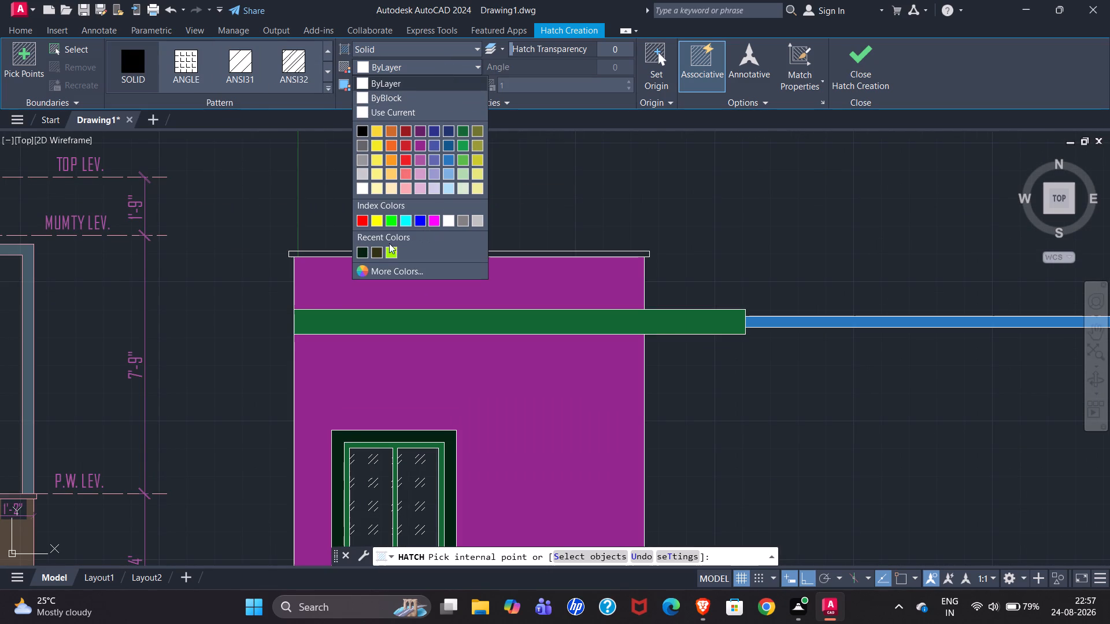
pyautogui.click(358, 251)
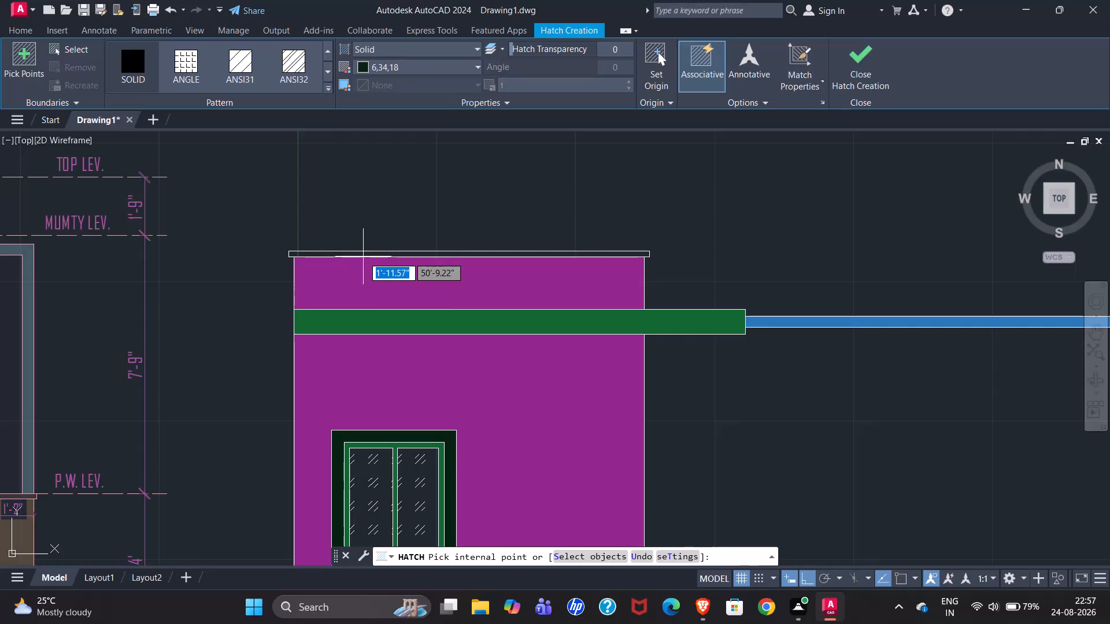
pyautogui.scroll(3, 357, 259)
pyautogui.scroll(-1, 233, 249)
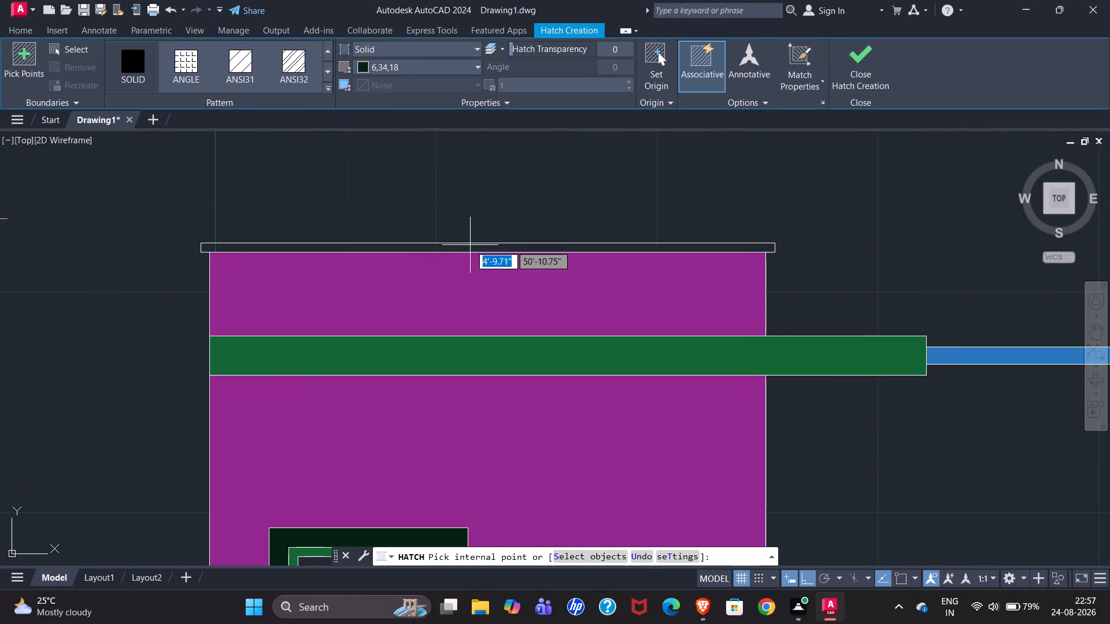
pyautogui.click(457, 248)
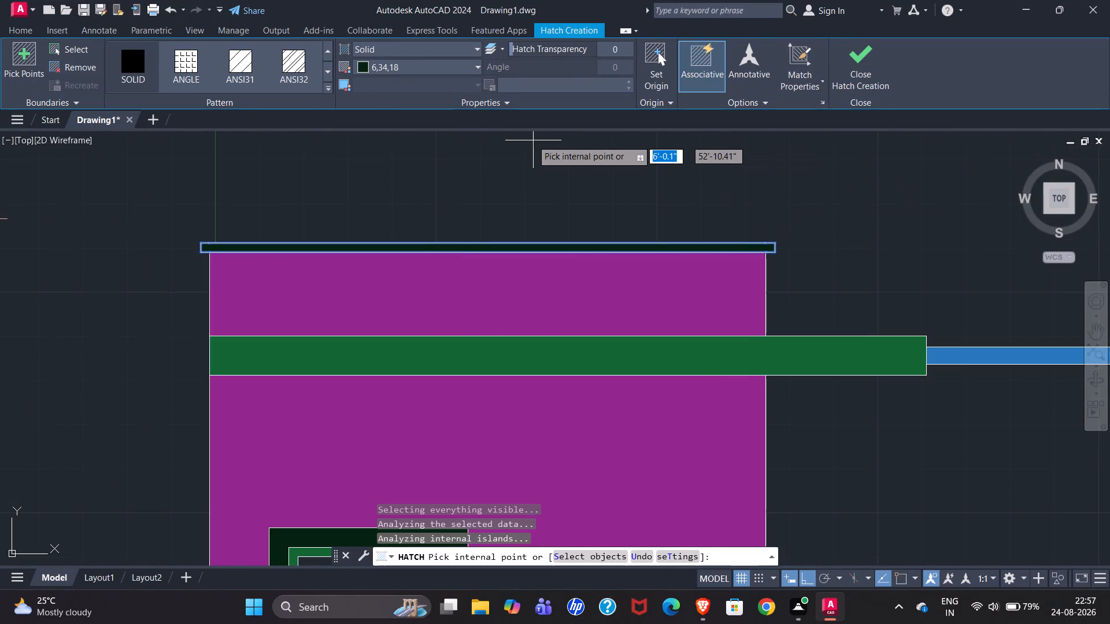
# Fill the copings above the small olive pillar and the wide olive parapet with the solid 6,34,18 hatch.
pyautogui.scroll(-3, 531, 139)
pyautogui.scroll(4, 462, 294)
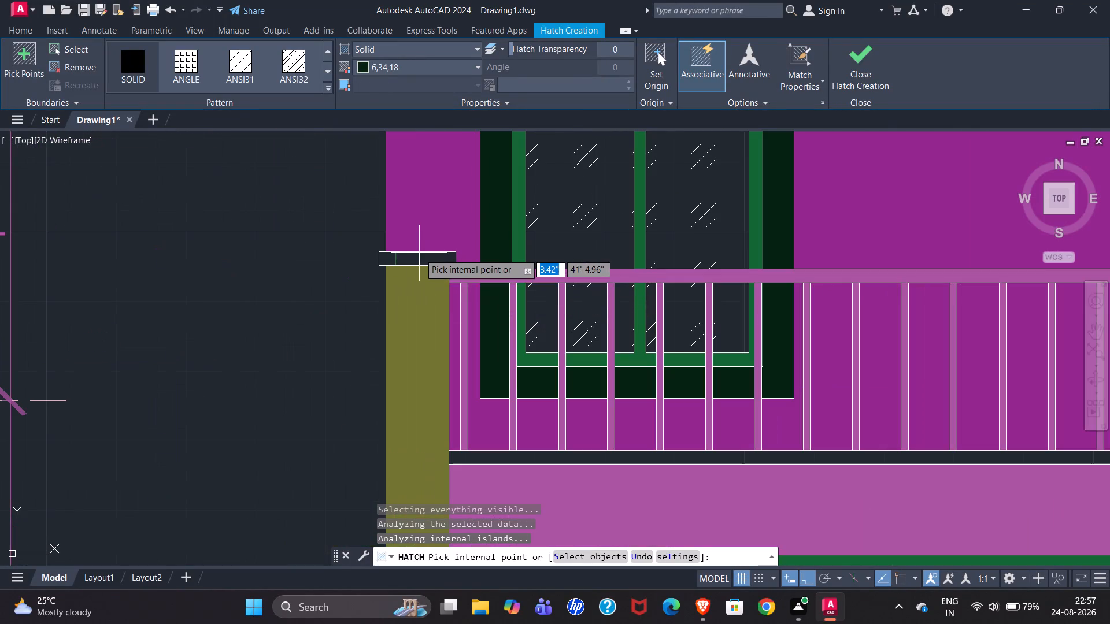
pyautogui.click(419, 255)
pyautogui.scroll(-2, 246, 242)
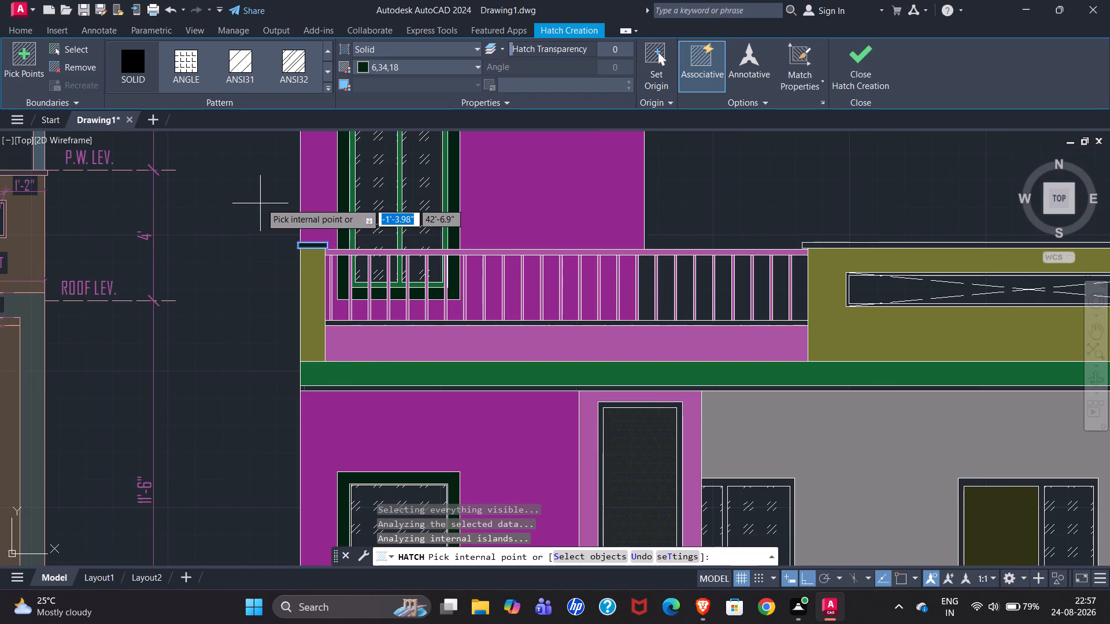
pyautogui.scroll(-1, 263, 202)
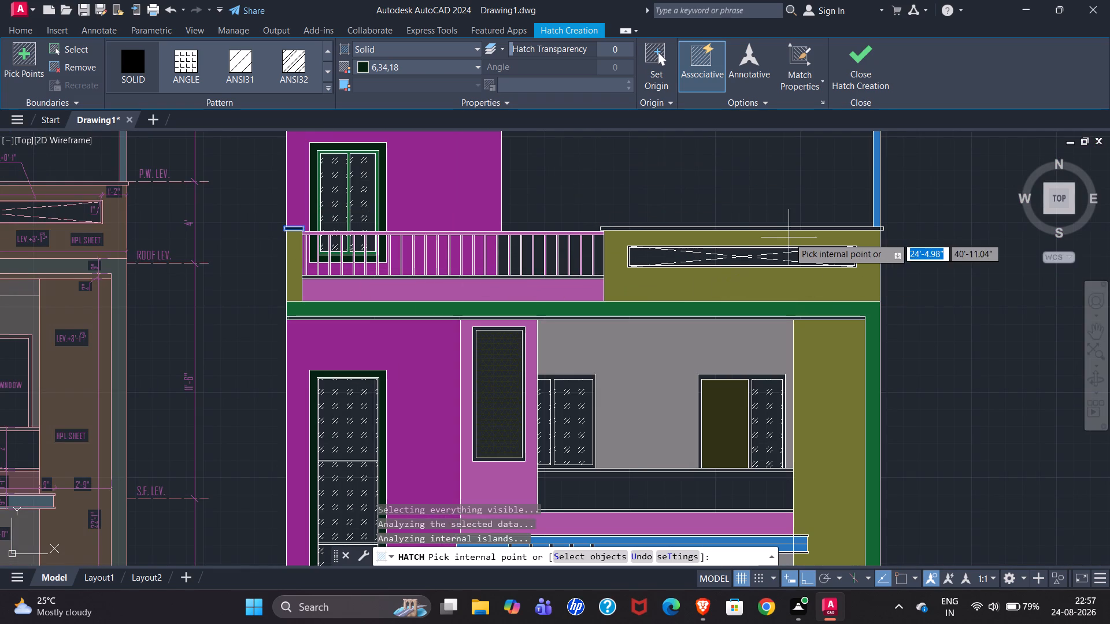
pyautogui.scroll(2, 786, 236)
pyautogui.click(751, 218)
# Fill the thin frame around the crossed rectangular opening in the olive parapet with the solid 6,34,18 hatch and finish the hatch.
pyautogui.scroll(-2, 286, 258)
pyautogui.scroll(-1, 528, 220)
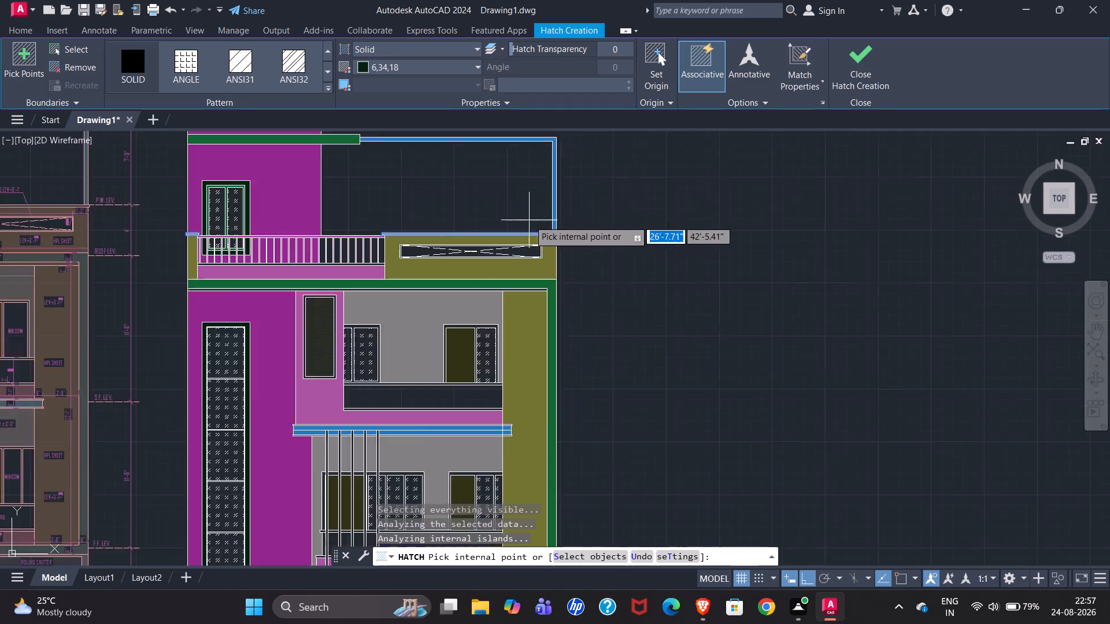
pyautogui.scroll(-1, 531, 220)
pyautogui.scroll(-1, 745, 211)
pyautogui.scroll(3, 435, 225)
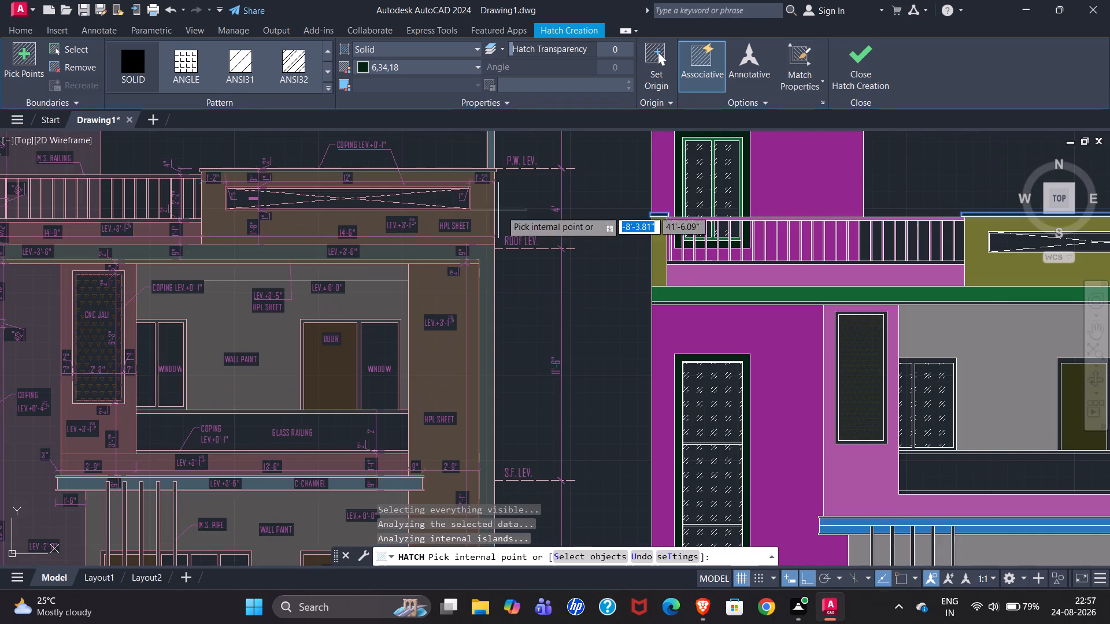
pyautogui.scroll(1, 351, 214)
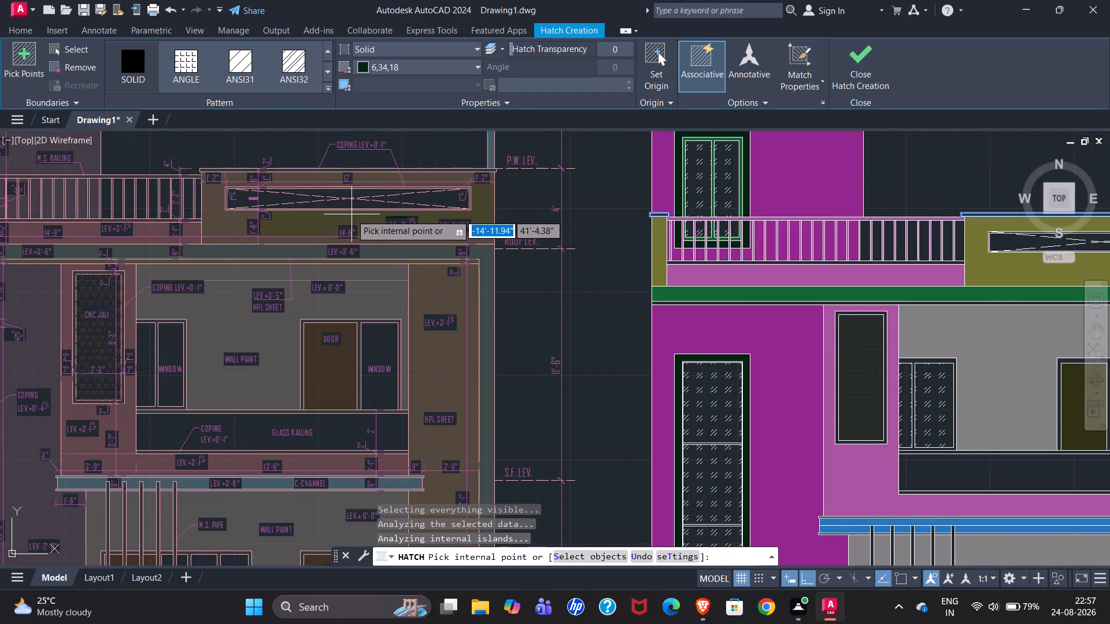
pyautogui.scroll(1, 351, 214)
pyautogui.scroll(-2, 72, 235)
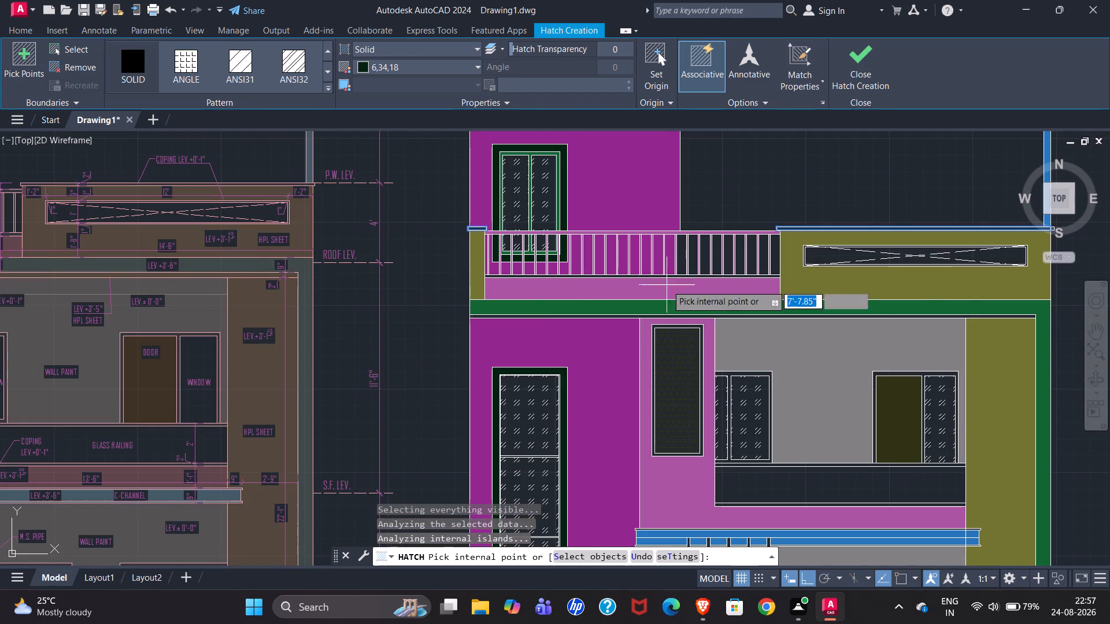
pyautogui.scroll(2, 943, 238)
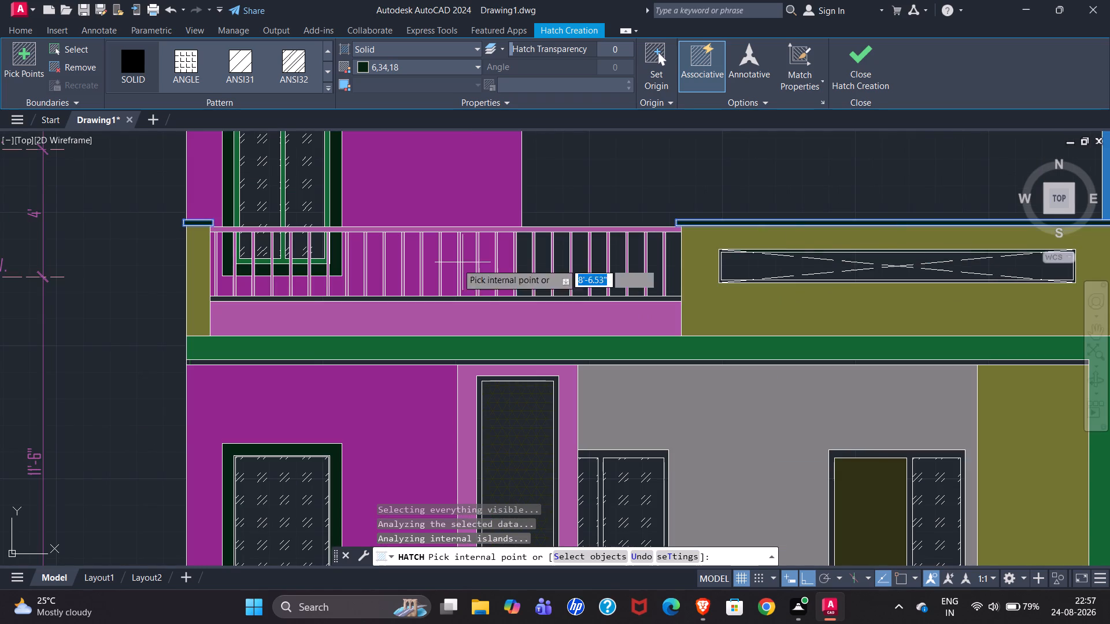
pyautogui.scroll(-2, 391, 270)
pyautogui.scroll(4, 550, 276)
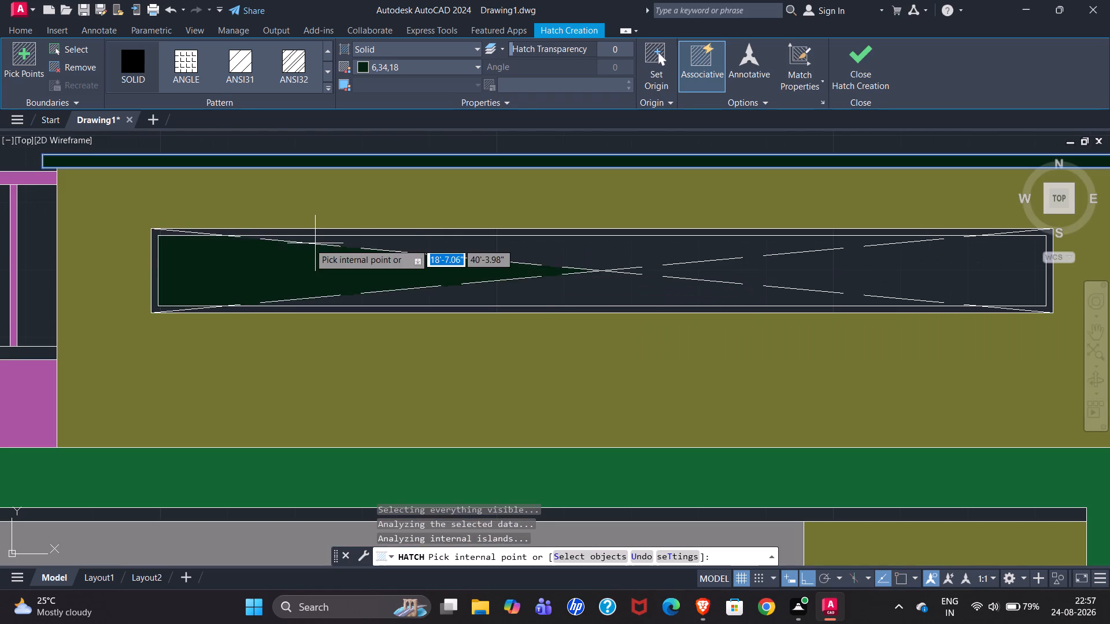
pyautogui.click(160, 231)
pyautogui.click(223, 232)
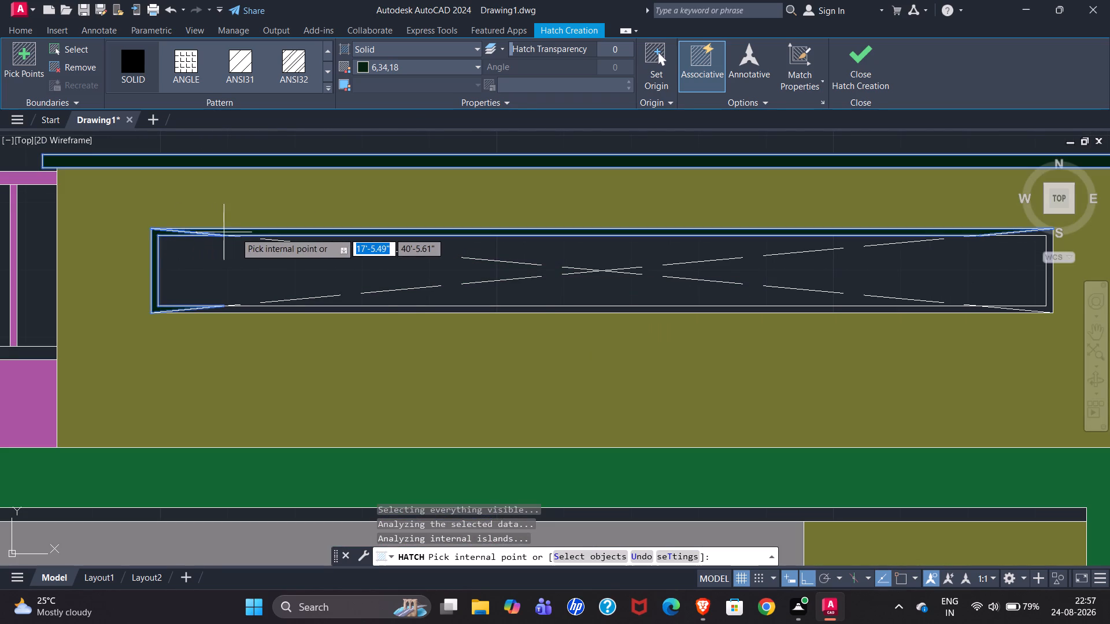
pyautogui.click(382, 309)
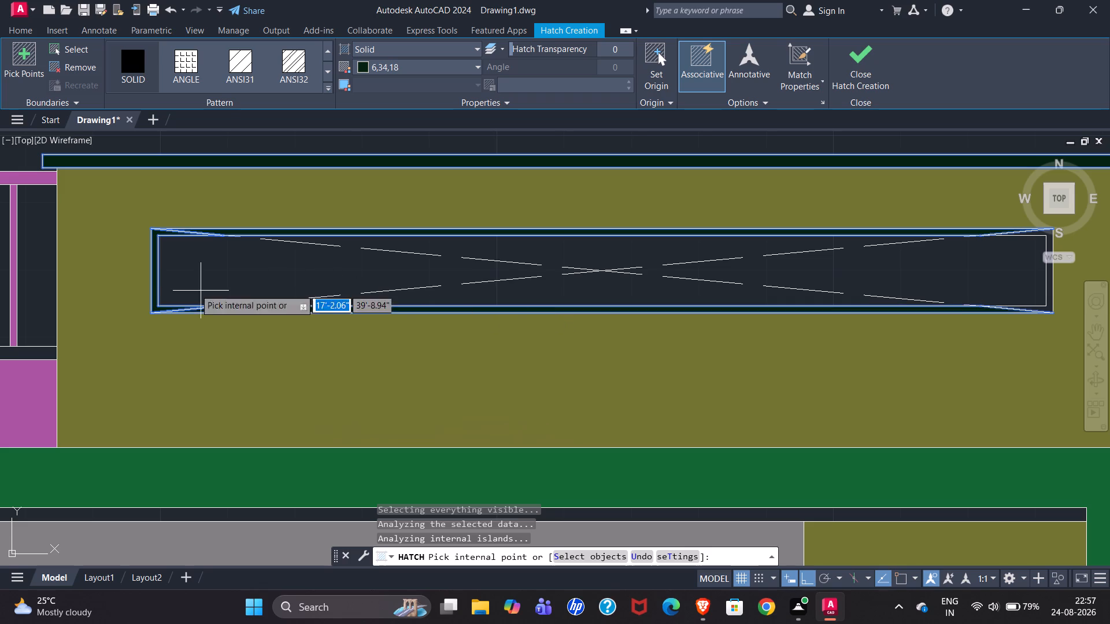
pyautogui.scroll(-1, 108, 288)
pyautogui.scroll(1, 709, 265)
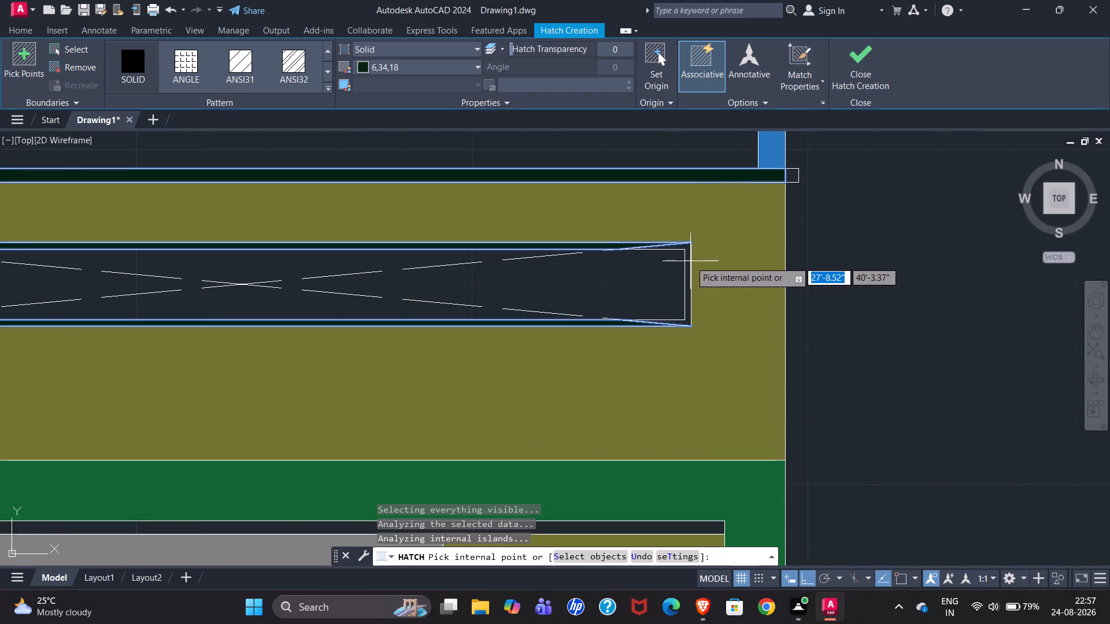
pyautogui.click(687, 257)
pyautogui.click(878, 76)
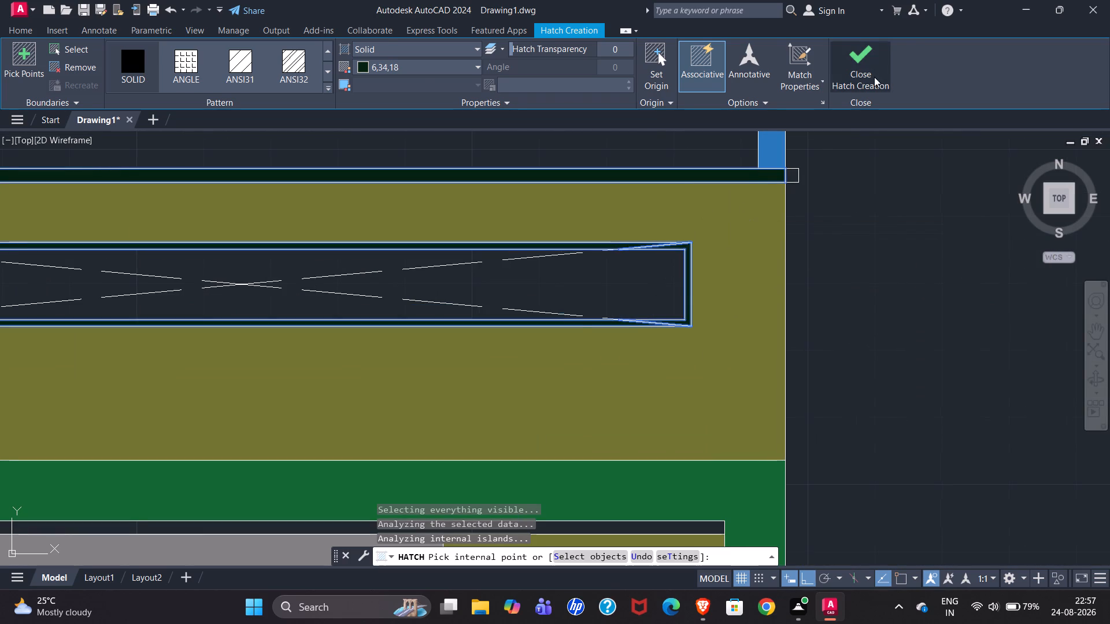
# Start a new solid 6,34,18 hatch and fill the upper-floor frames of the CNC jali, the window and the door-and-window unit.
pyautogui.scroll(-2, 745, 200)
pyautogui.scroll(-1, 707, 246)
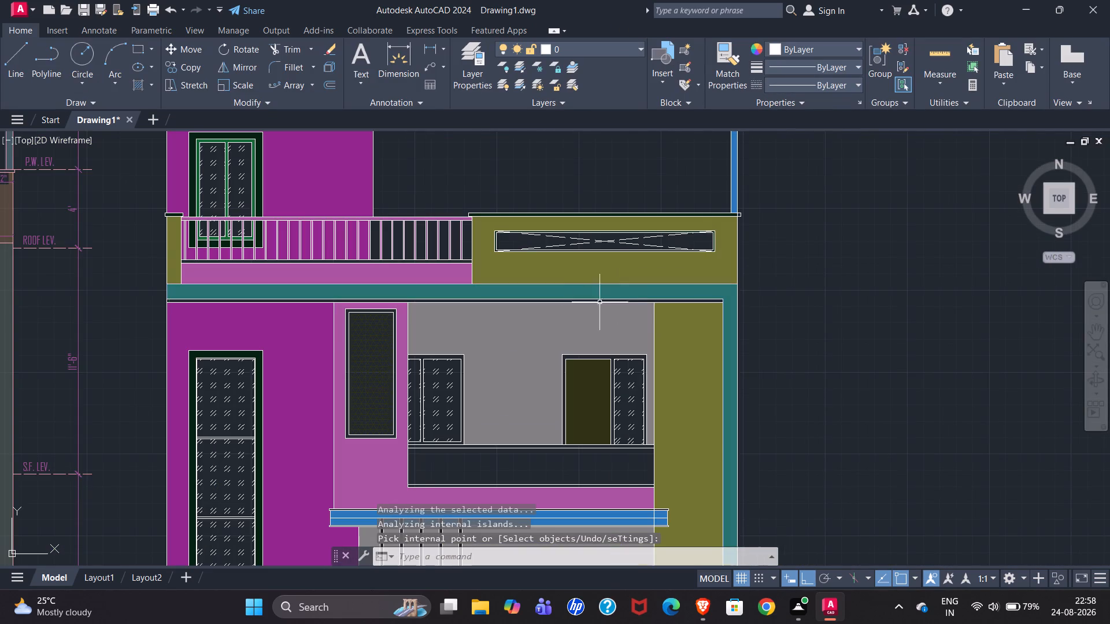
pyautogui.scroll(-1, 554, 315)
pyautogui.scroll(3, 482, 370)
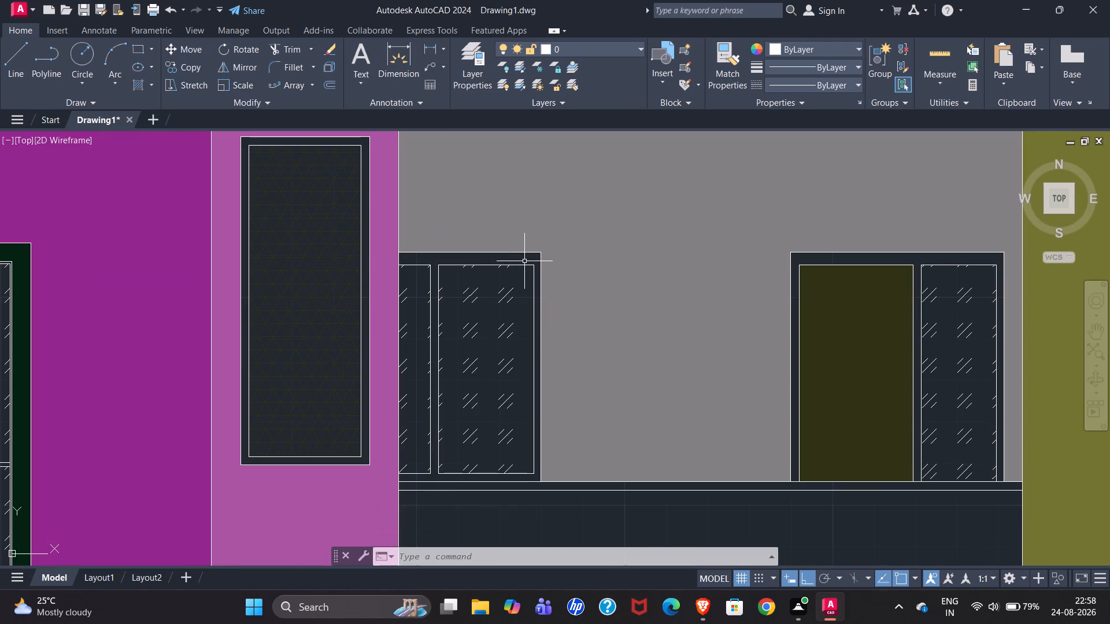
pyautogui.scroll(-1, 547, 259)
pyautogui.scroll(1, 126, 260)
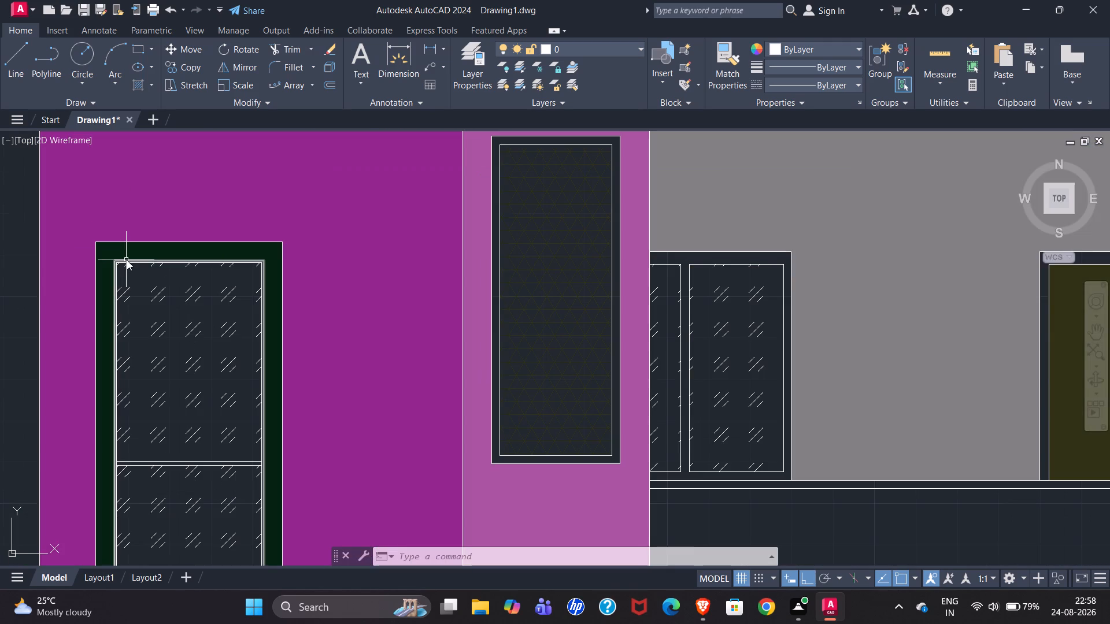
pyautogui.click(134, 86)
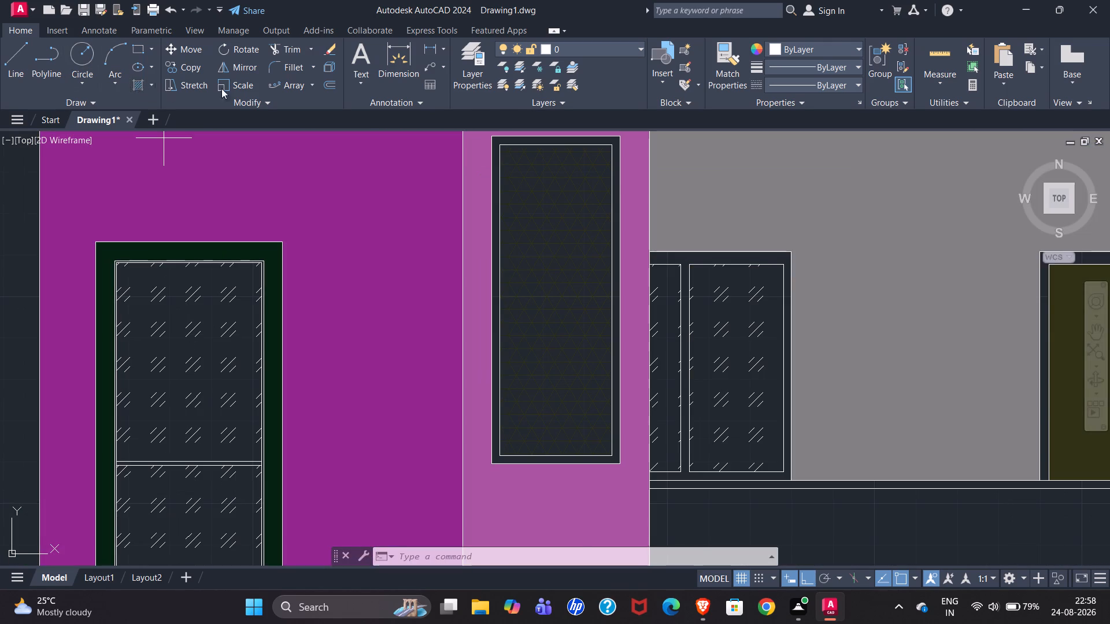
pyautogui.click(596, 139)
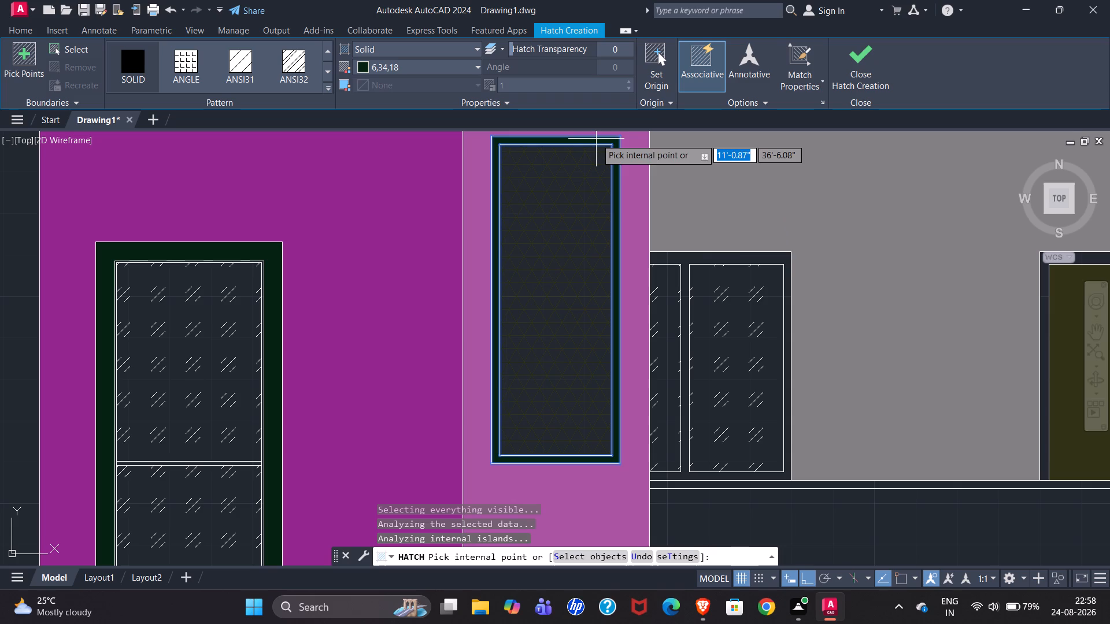
pyautogui.click(741, 259)
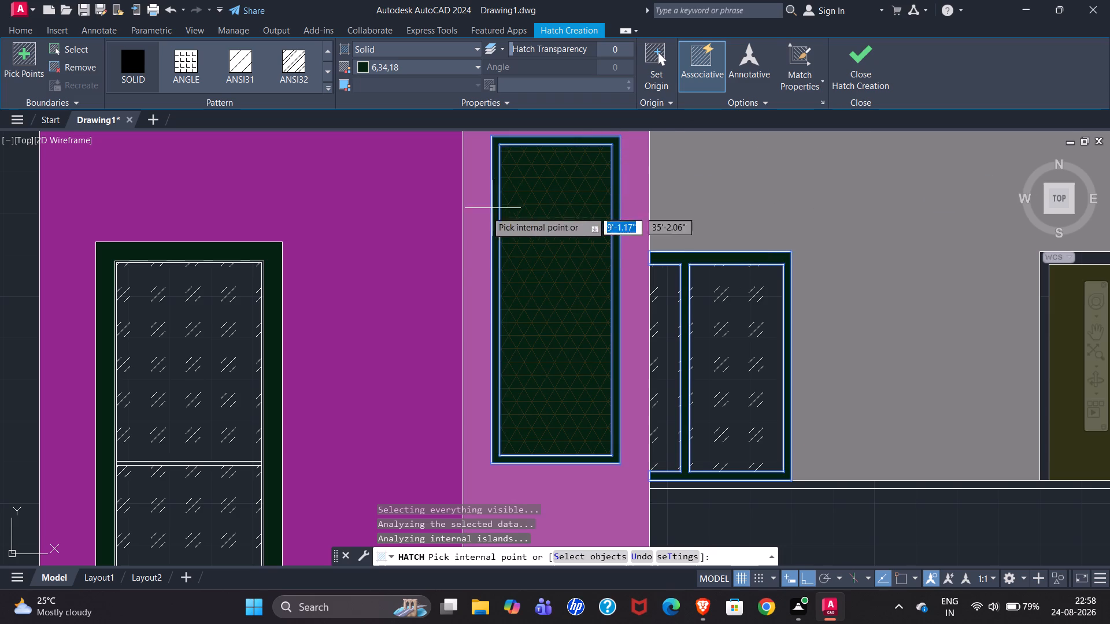
pyautogui.scroll(-1, 90, 331)
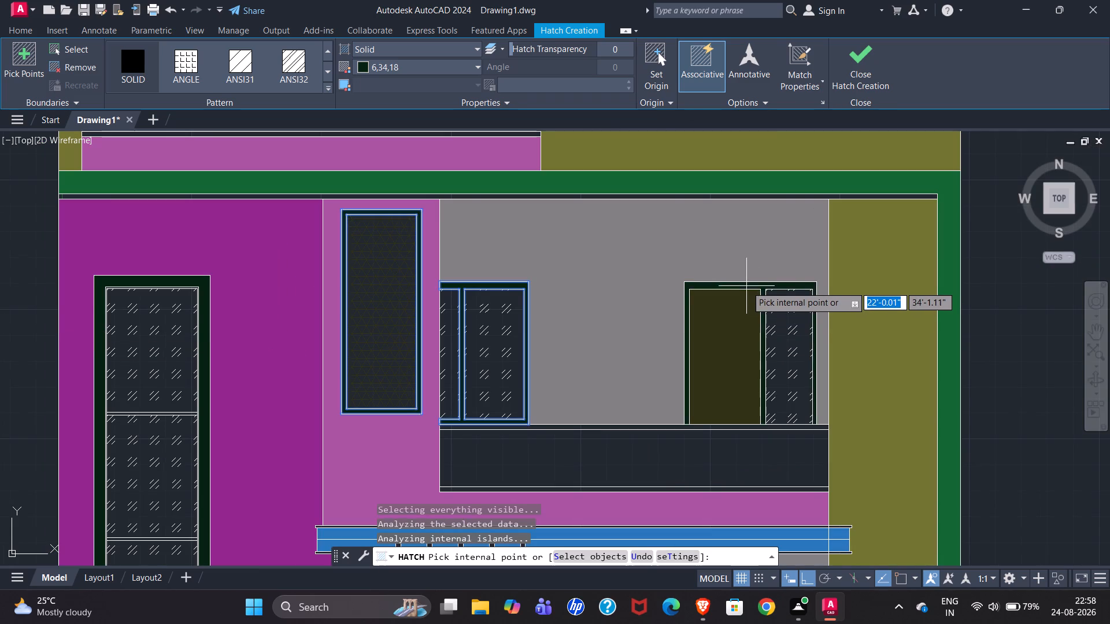
pyautogui.click(746, 286)
# Fill the frames of both door-and-window units above the lower balcony railing with the solid 6,34,18 hatch, including the pieces between the pipes.
pyautogui.scroll(-1, 628, 246)
pyautogui.scroll(-1, 574, 275)
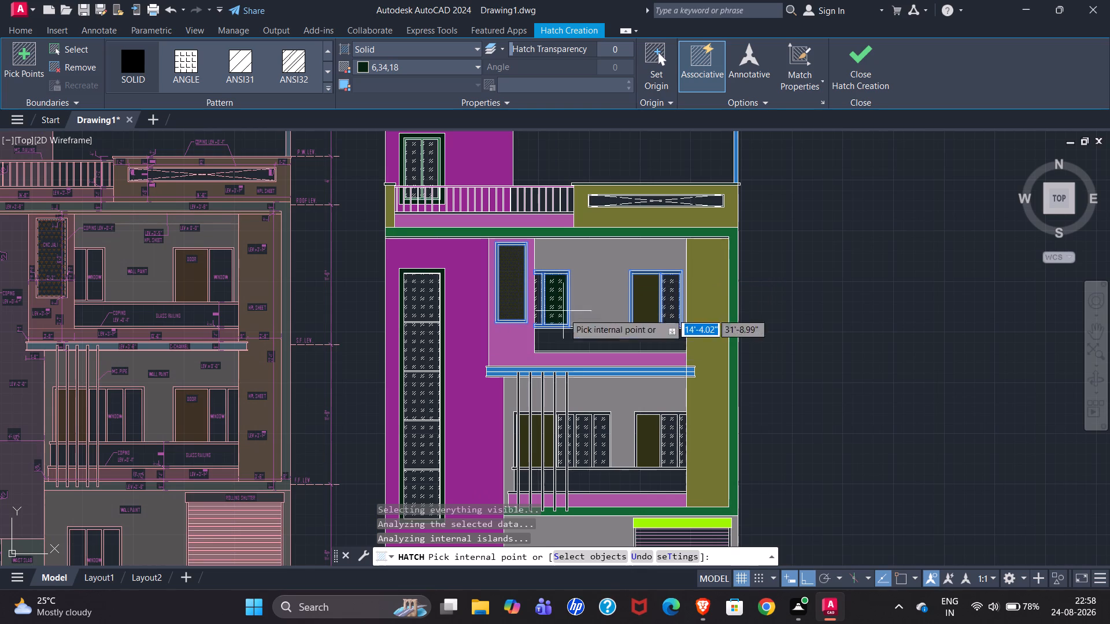
pyautogui.scroll(2, 572, 466)
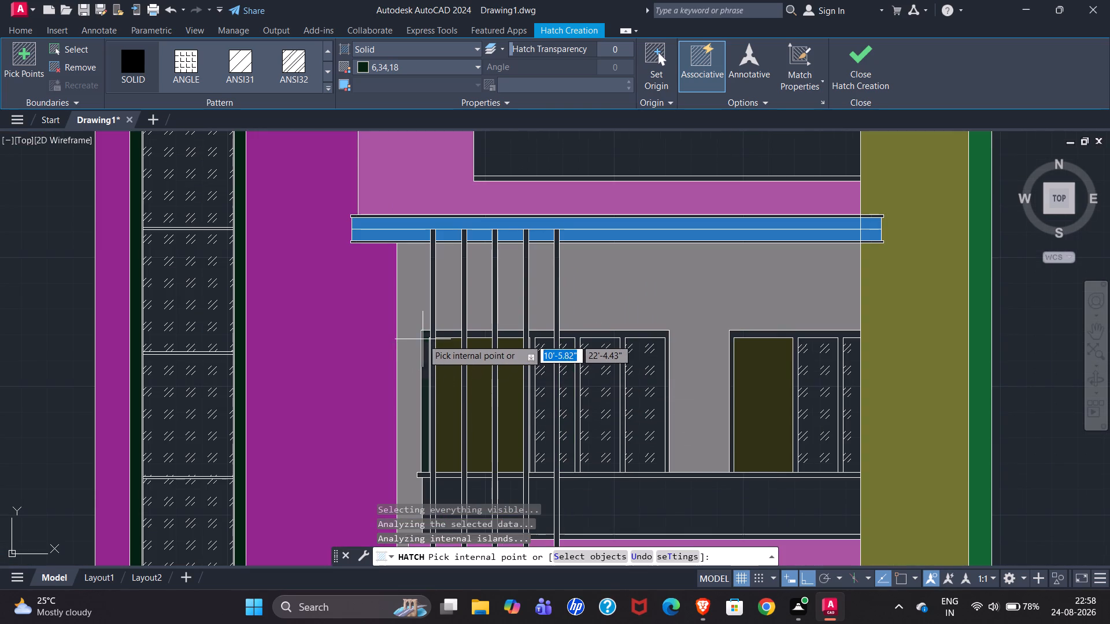
pyautogui.click(423, 339)
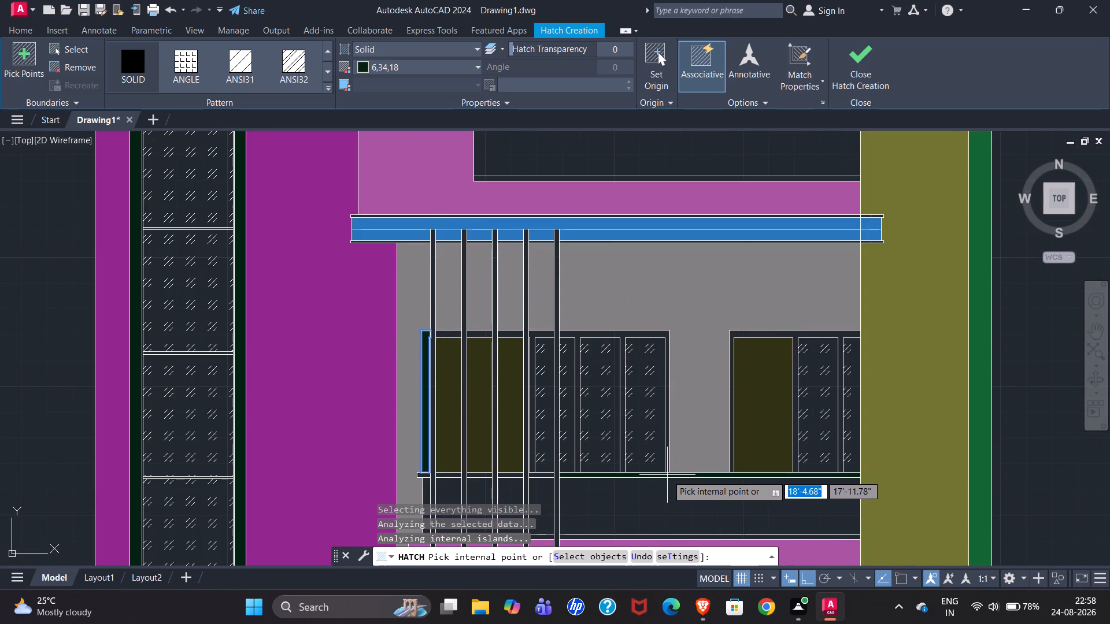
pyautogui.scroll(3, 531, 339)
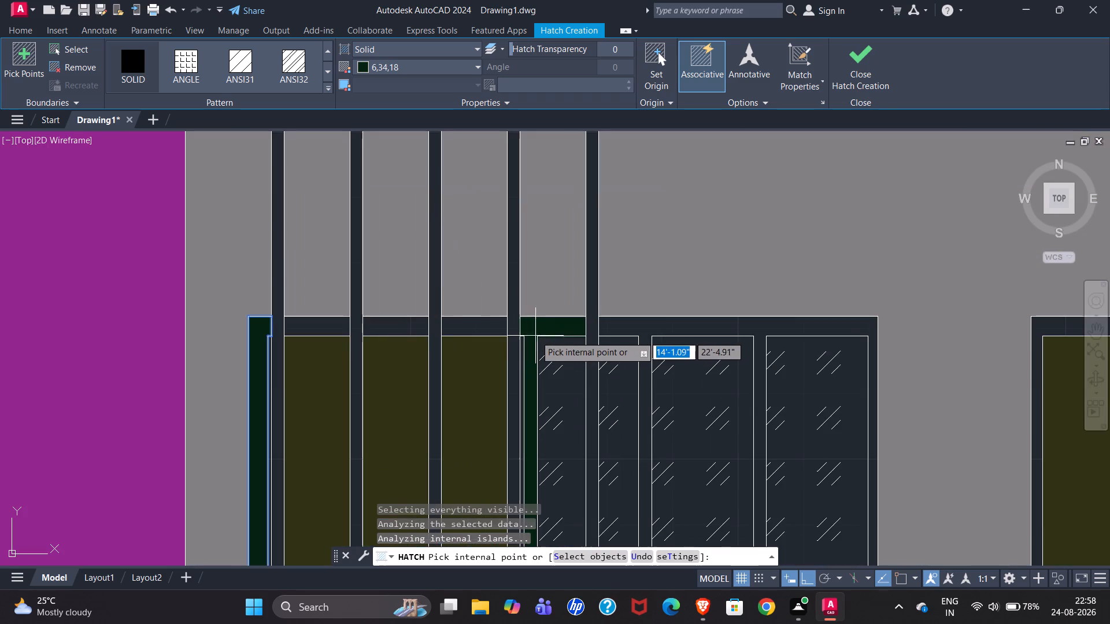
pyautogui.click(320, 325)
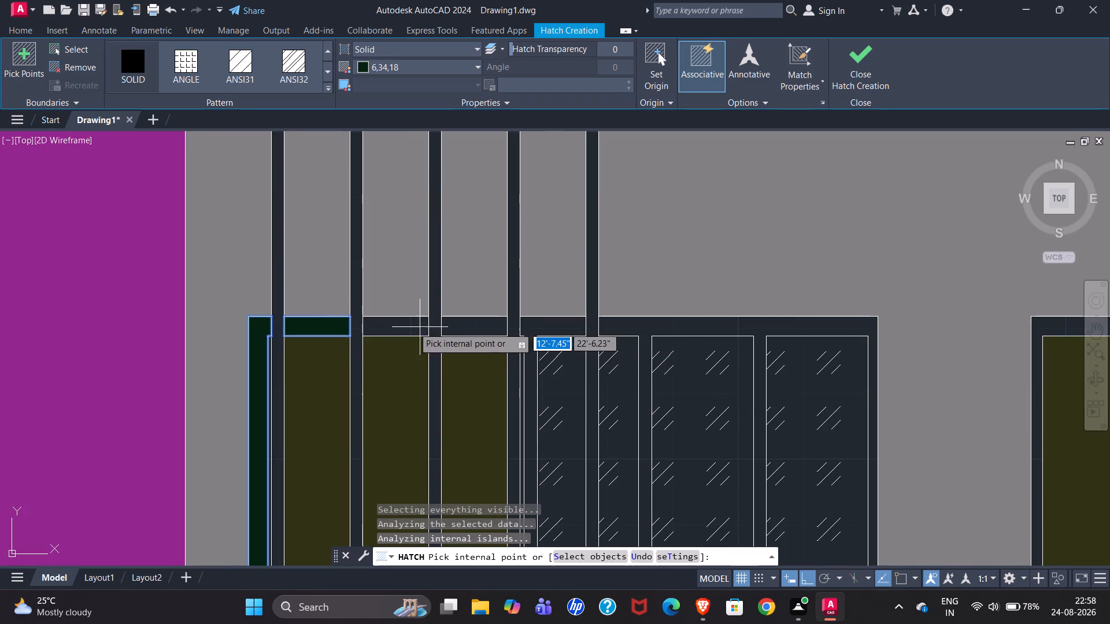
pyautogui.click(401, 329)
pyautogui.click(471, 329)
pyautogui.click(566, 328)
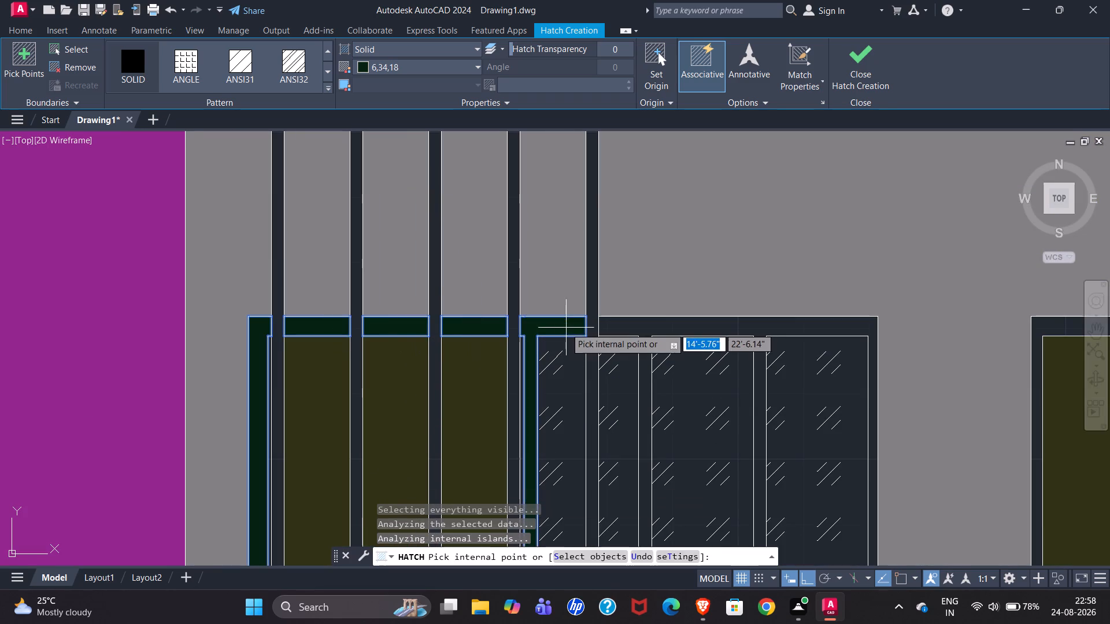
pyautogui.click(650, 328)
pyautogui.scroll(-2, 463, 238)
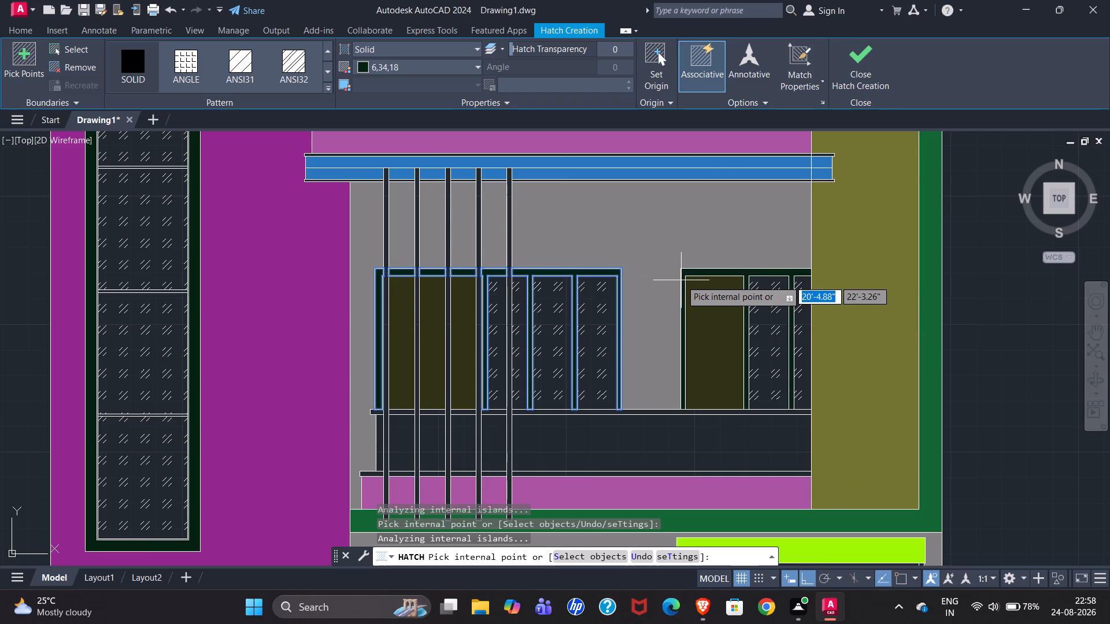
pyautogui.scroll(2, 723, 287)
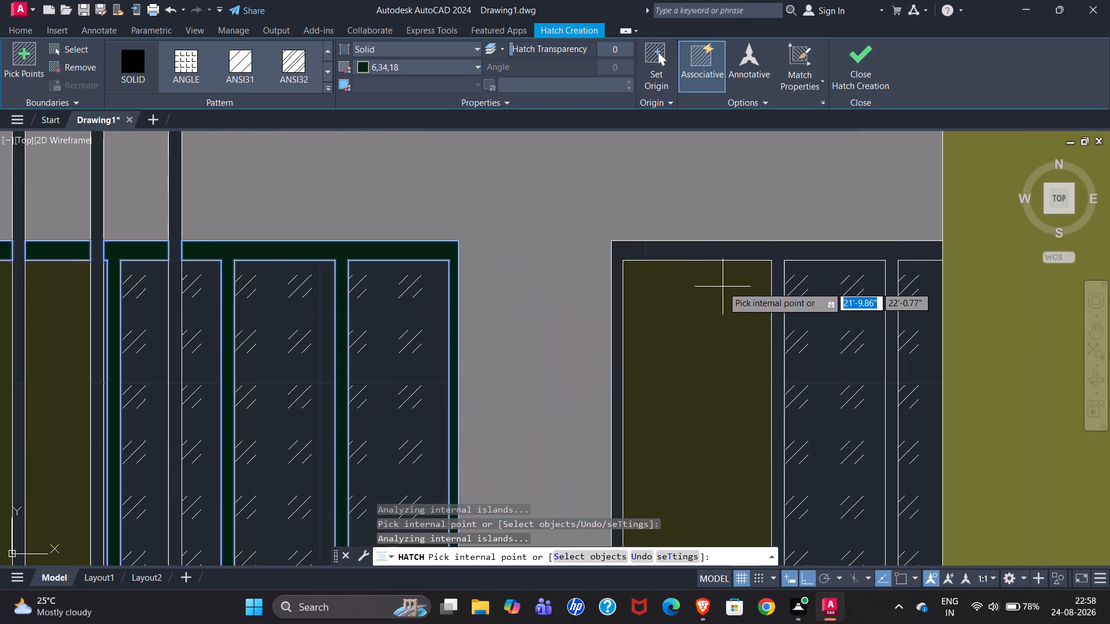
pyautogui.click(702, 253)
# Fill the coping strip along the top of the lower balcony's glass railing with the solid 6,34,18 hatch, including each piece between the pipes.
pyautogui.scroll(-2, 526, 214)
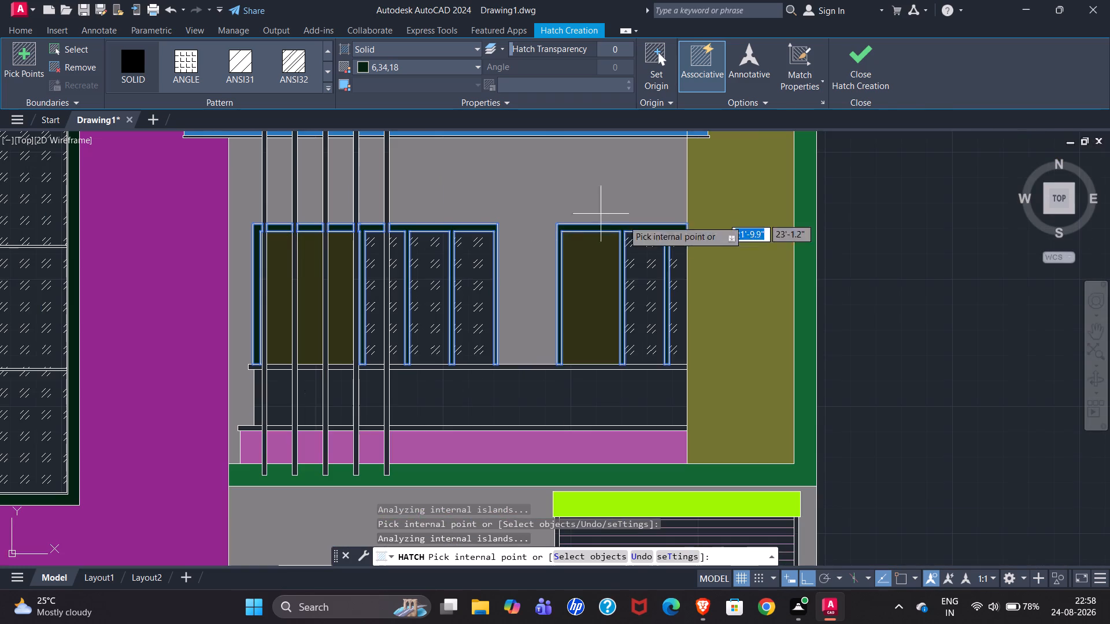
pyautogui.scroll(-2, 630, 326)
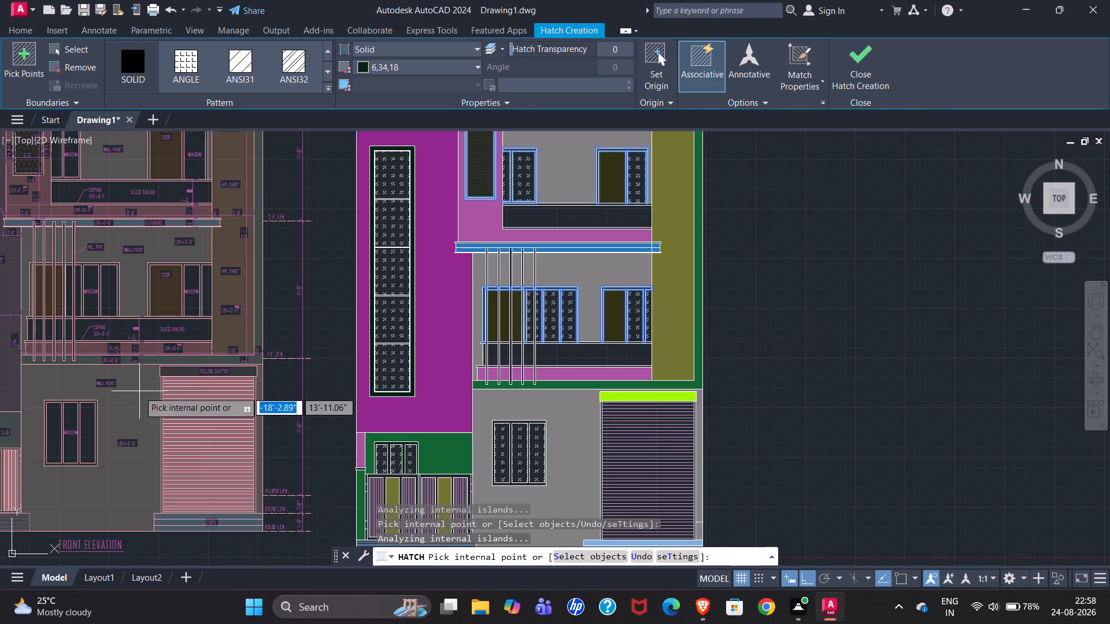
pyautogui.scroll(2, 164, 339)
pyautogui.scroll(2, 193, 288)
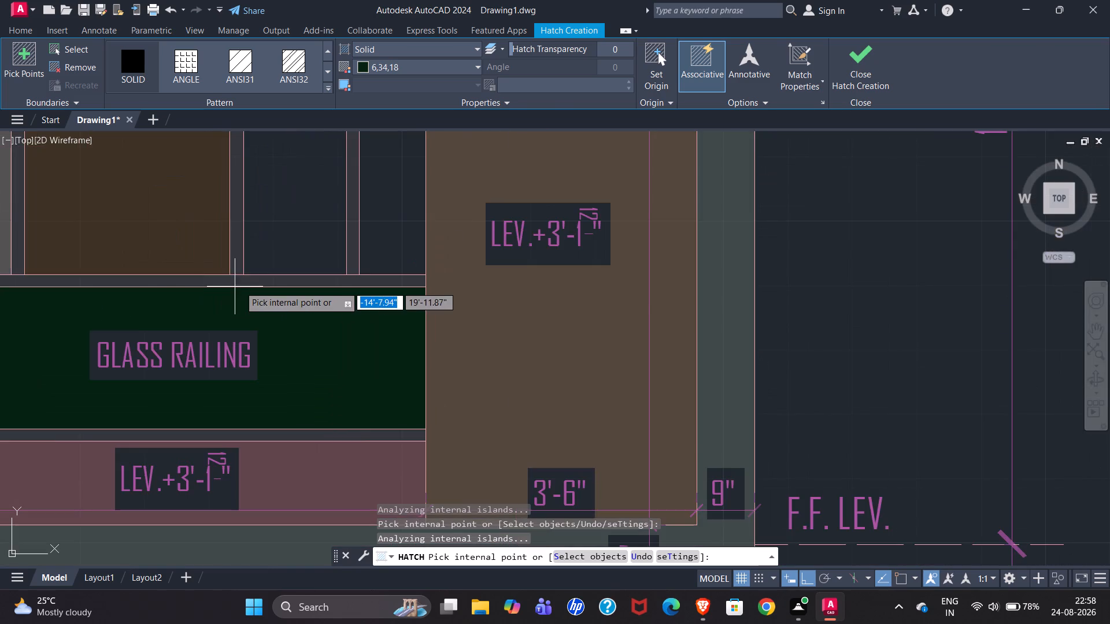
pyautogui.scroll(-4, 85, 306)
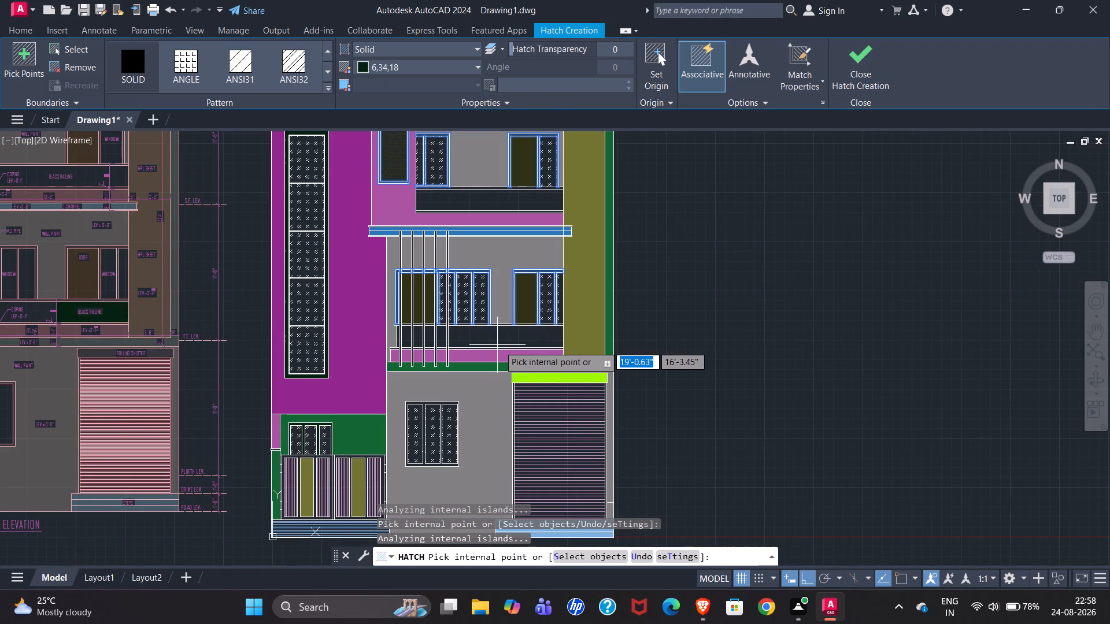
pyautogui.scroll(3, 508, 336)
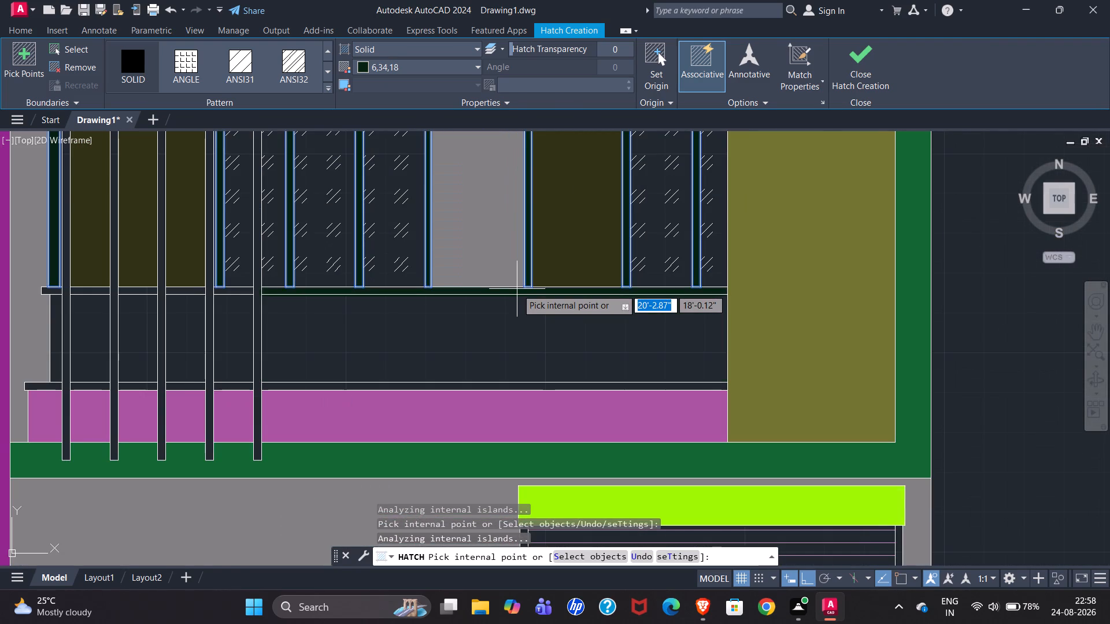
pyautogui.click(517, 289)
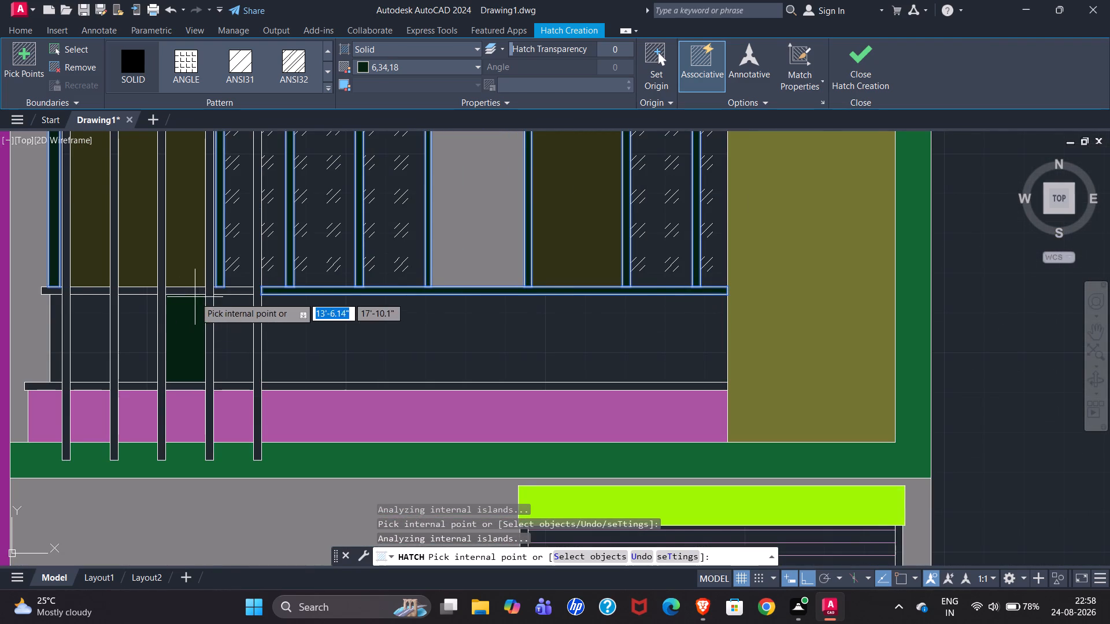
pyautogui.scroll(2, 43, 292)
pyautogui.click(49, 289)
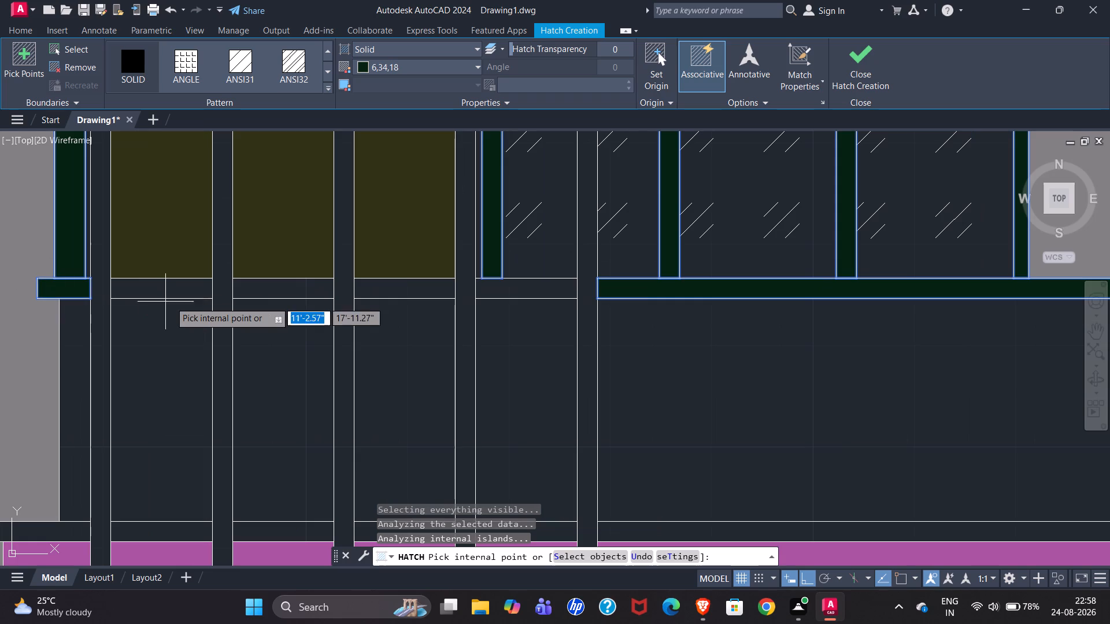
pyautogui.click(171, 293)
pyautogui.click(253, 292)
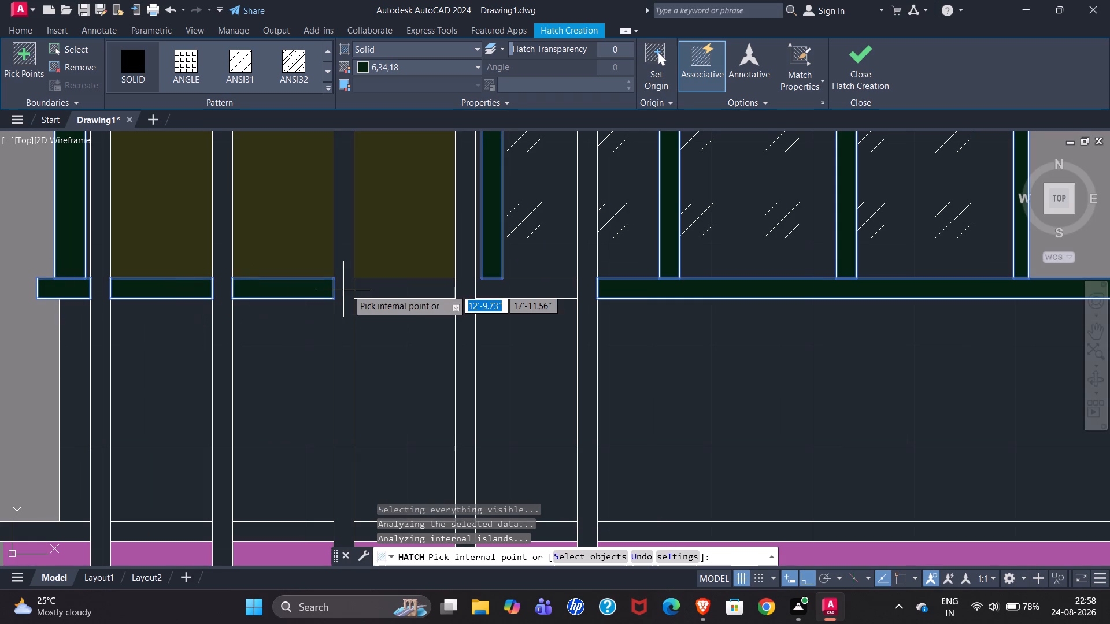
pyautogui.click(372, 296)
pyautogui.click(519, 294)
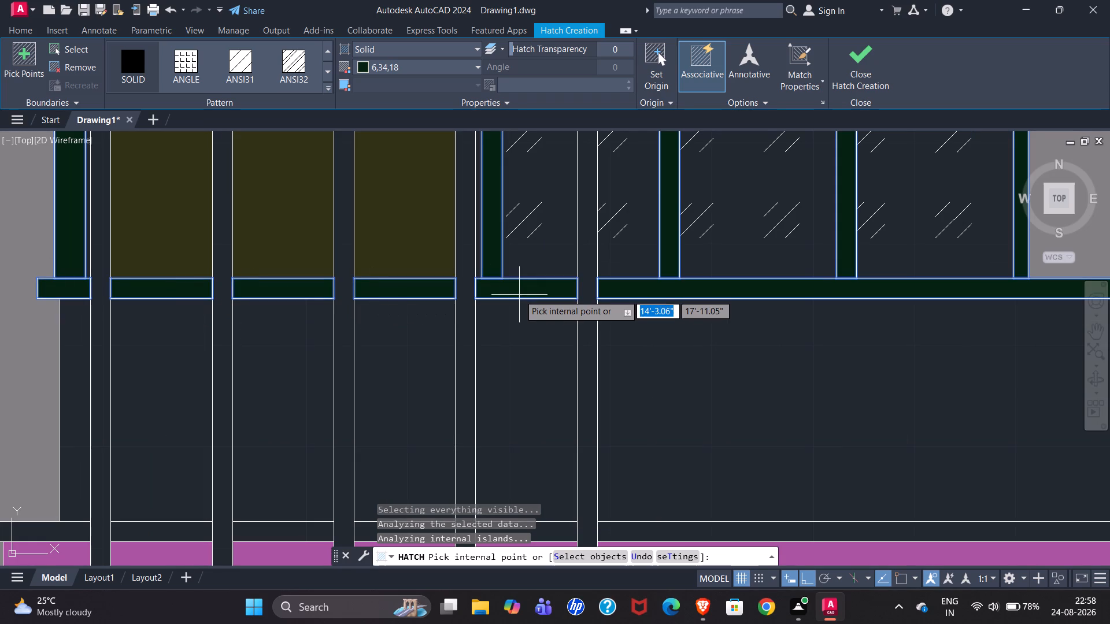
pyautogui.scroll(-2, 504, 332)
pyautogui.scroll(-1, 628, 342)
pyautogui.scroll(-1, 551, 356)
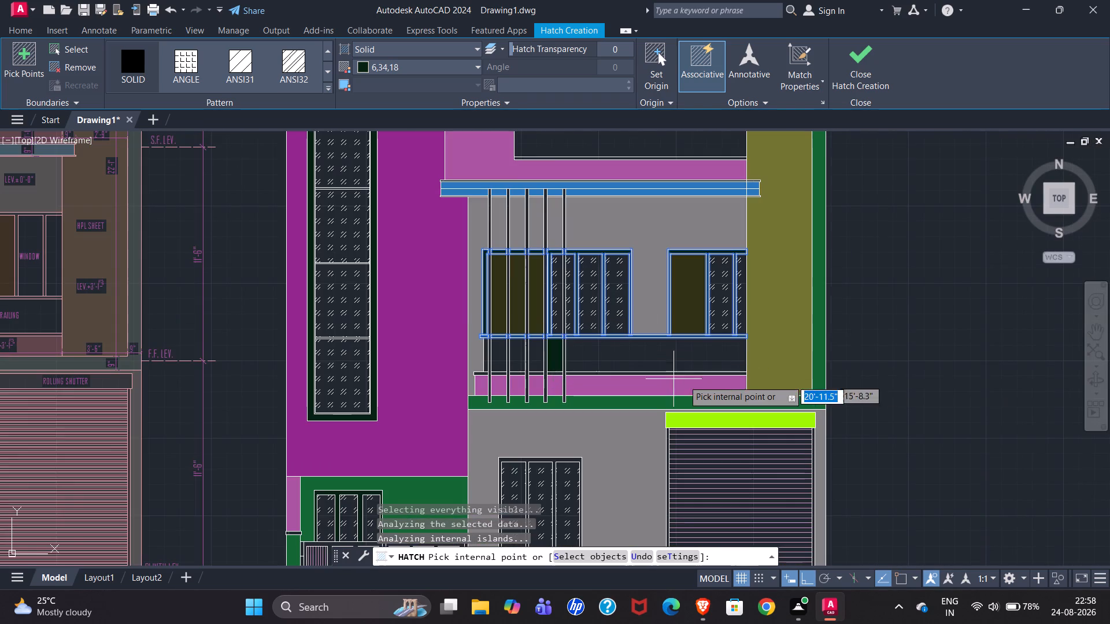
# Fill the coping strip along the top of the pink band below the lower balcony railing with the solid 6,34,18 hatch, including pieces between the pipes.
pyautogui.scroll(2, 486, 388)
pyautogui.scroll(2, 453, 354)
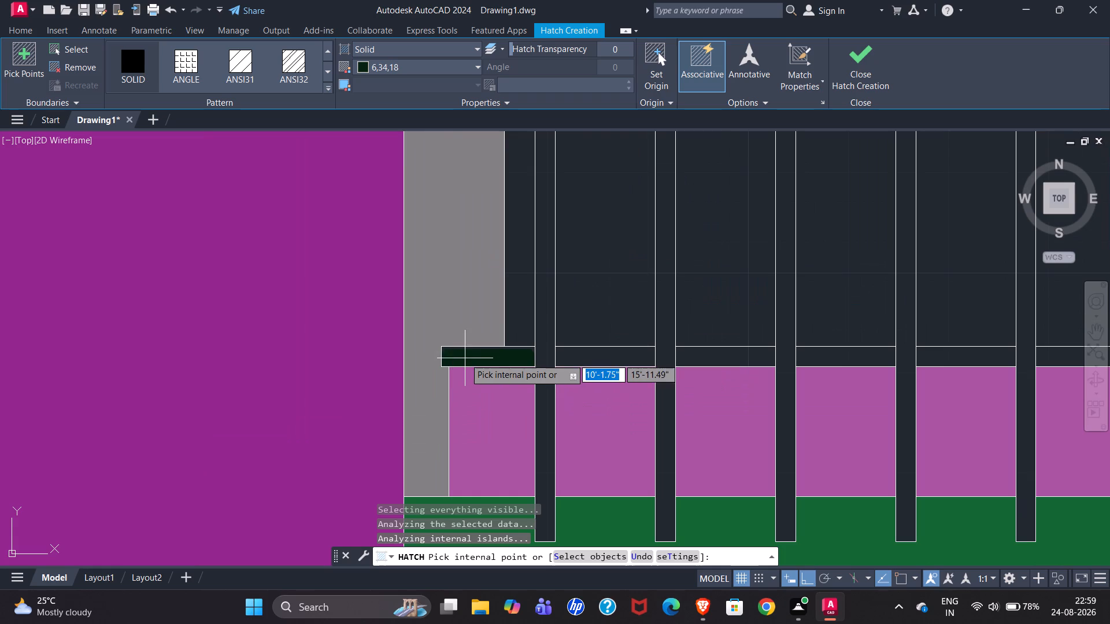
pyautogui.click(468, 358)
pyautogui.click(608, 354)
pyautogui.click(714, 358)
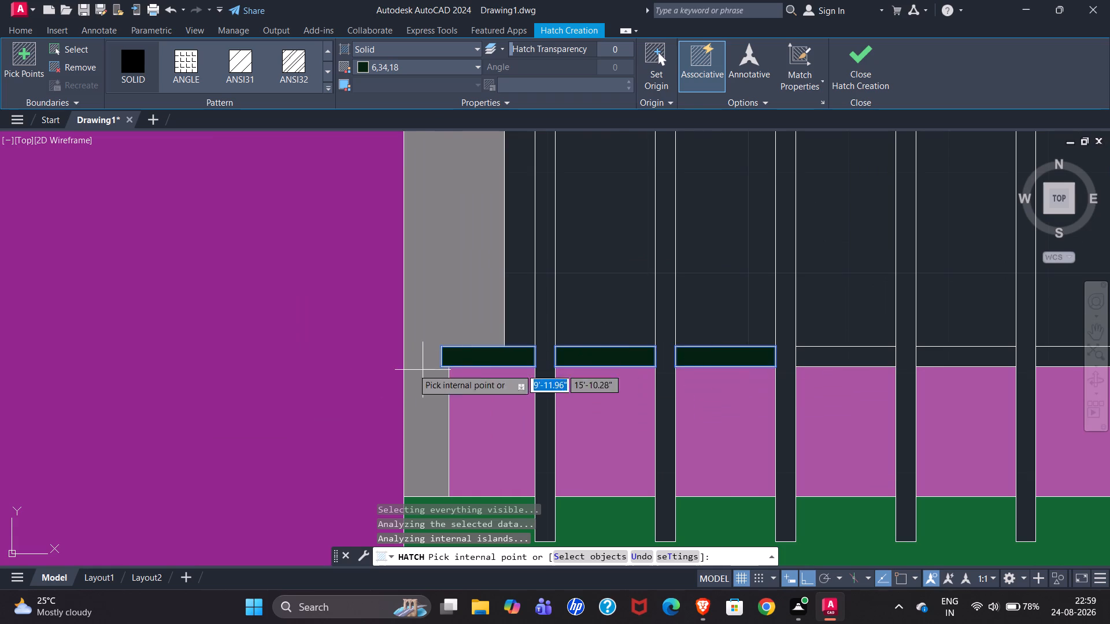
pyautogui.scroll(-1, 323, 367)
pyautogui.click(648, 360)
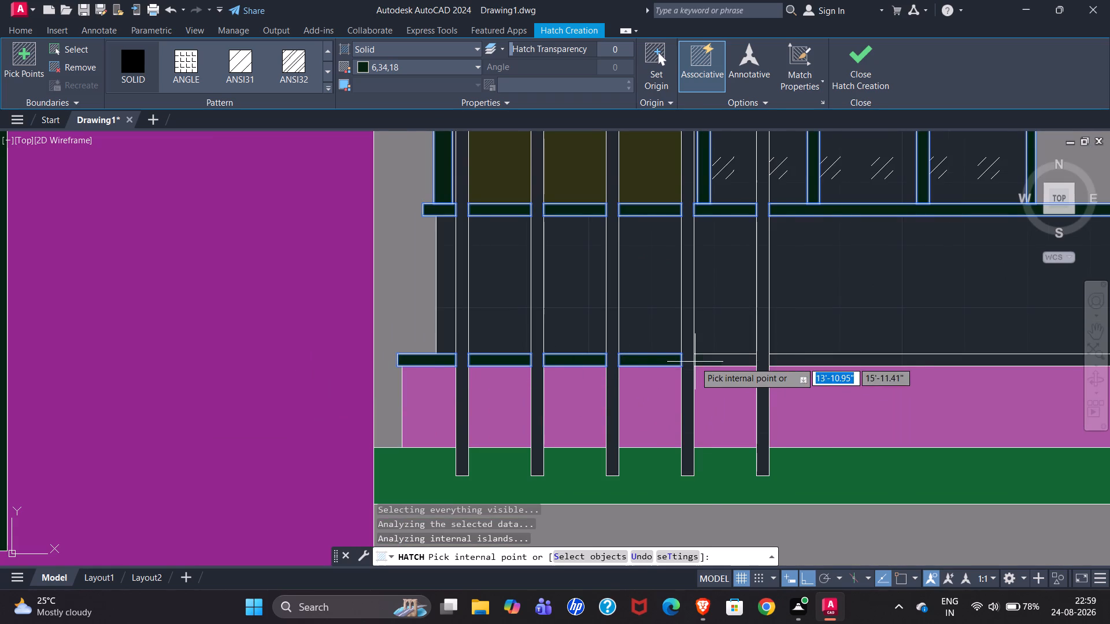
pyautogui.click(716, 358)
pyautogui.click(838, 357)
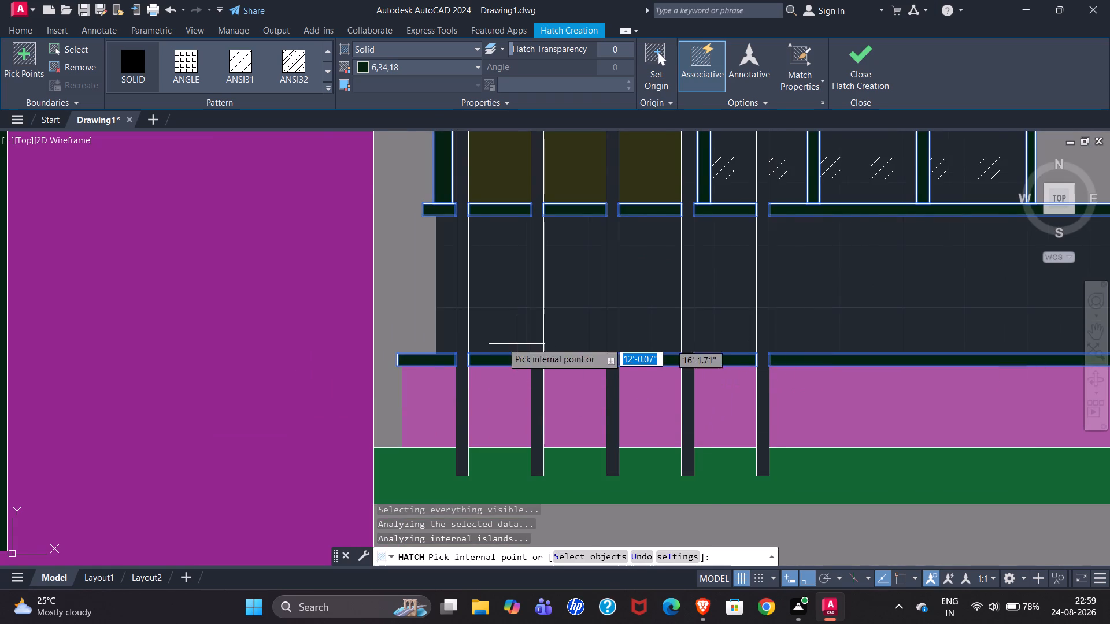
# Fill the frame of the three-panel ground-floor window in the grey wall with the solid 6,34,18 hatch.
pyautogui.scroll(-2, 266, 335)
pyautogui.scroll(-1, 511, 246)
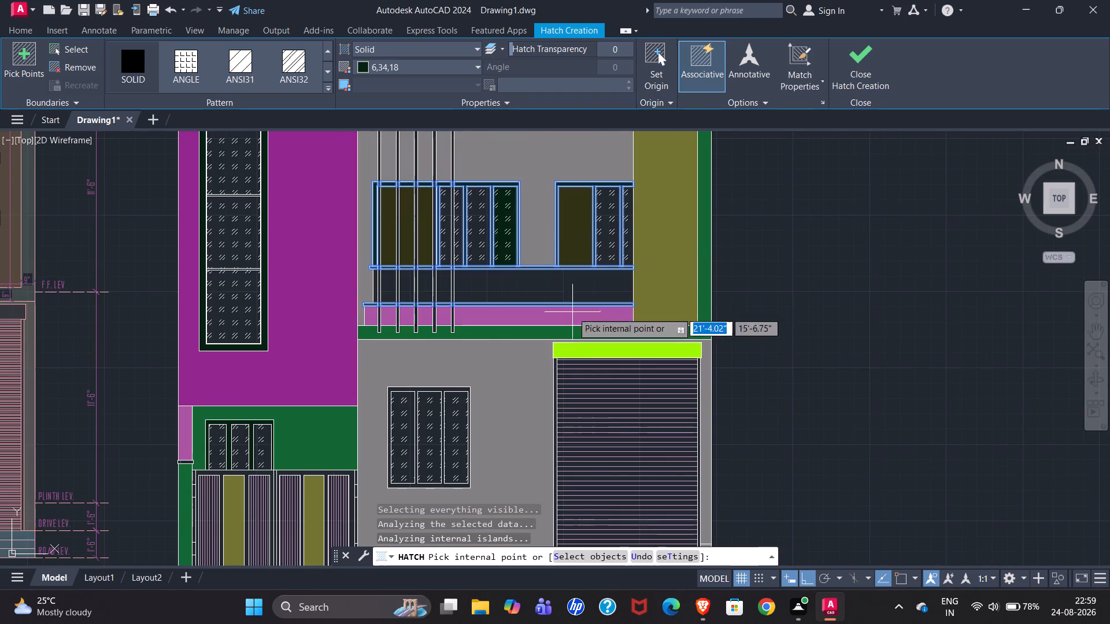
pyautogui.scroll(-1, 552, 314)
pyautogui.scroll(2, 448, 421)
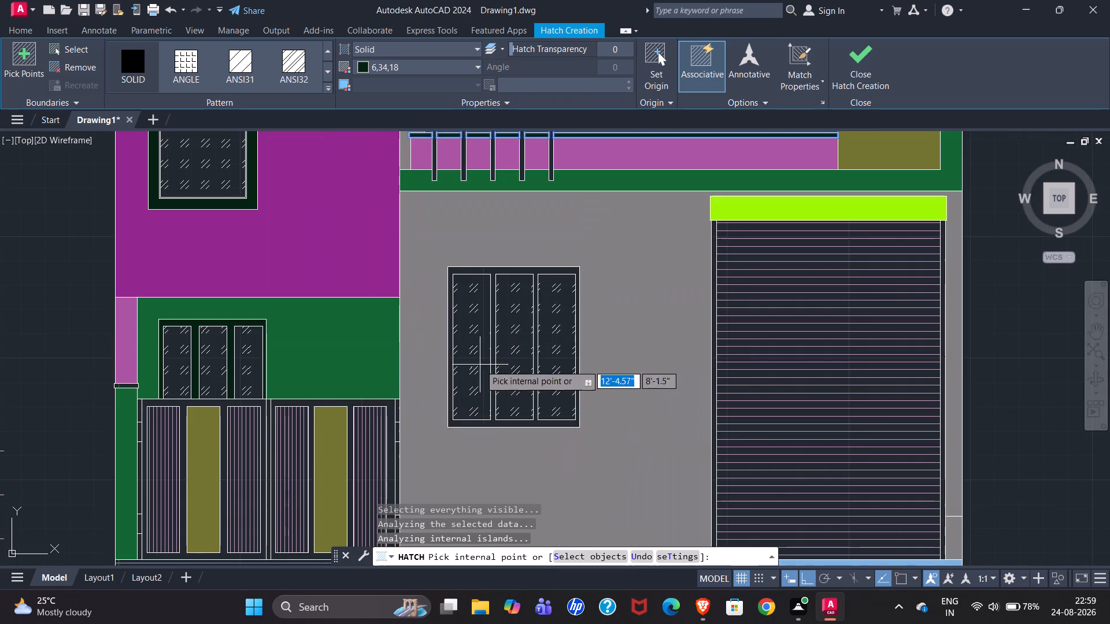
pyautogui.scroll(1, 487, 285)
pyautogui.click(497, 263)
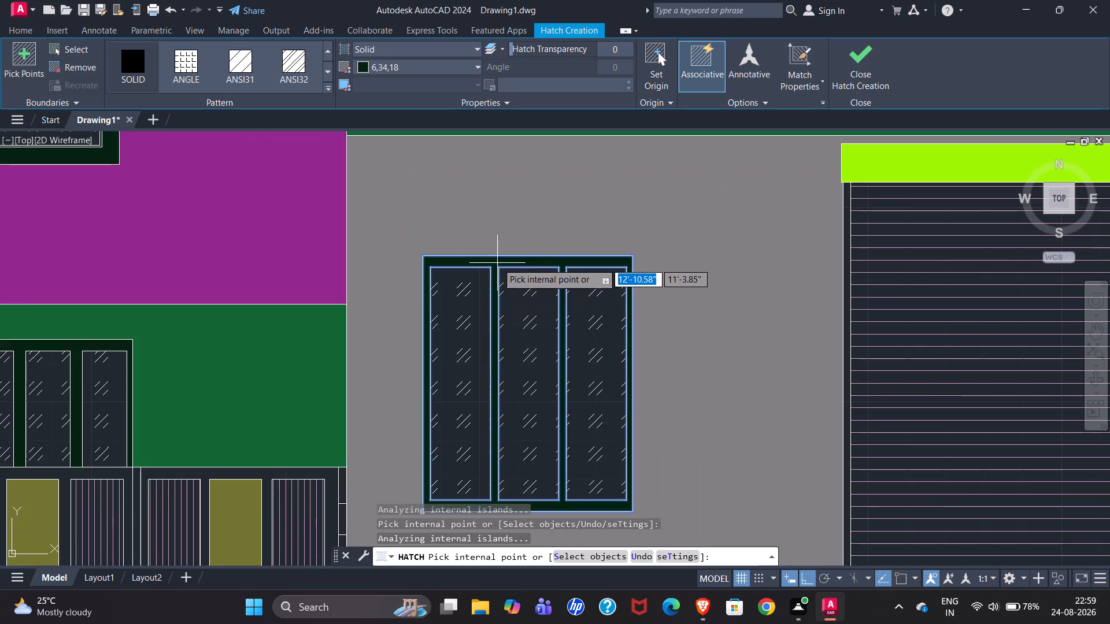
# Fill the frames of both main gate leaves around their striped and olive panels with the solid 6,34,18 hatch.
pyautogui.scroll(-1, 550, 250)
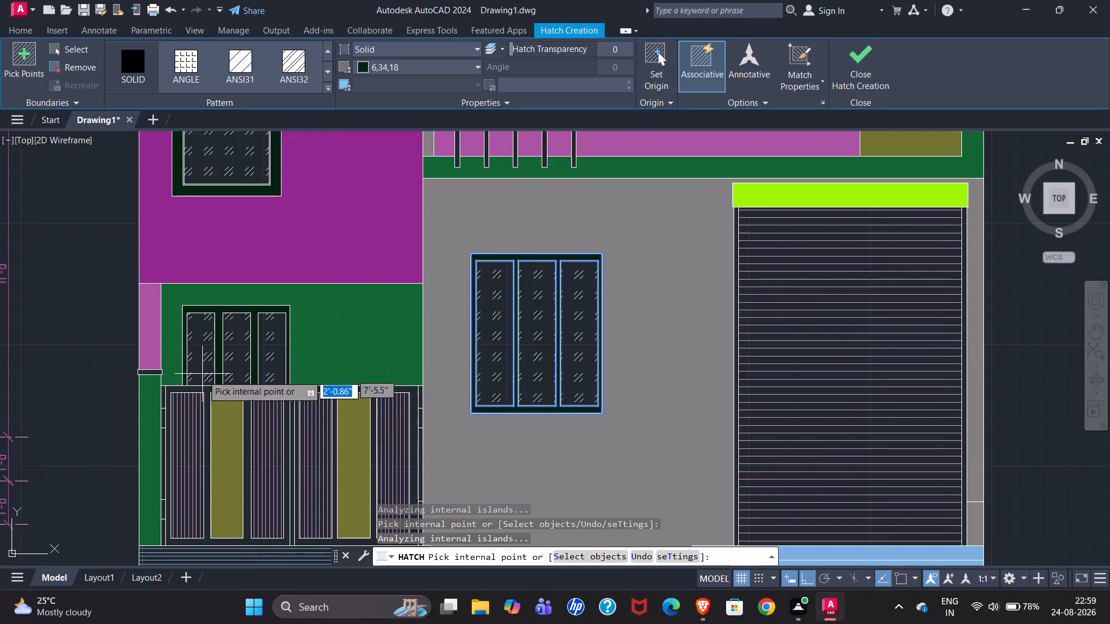
pyautogui.scroll(2, 178, 440)
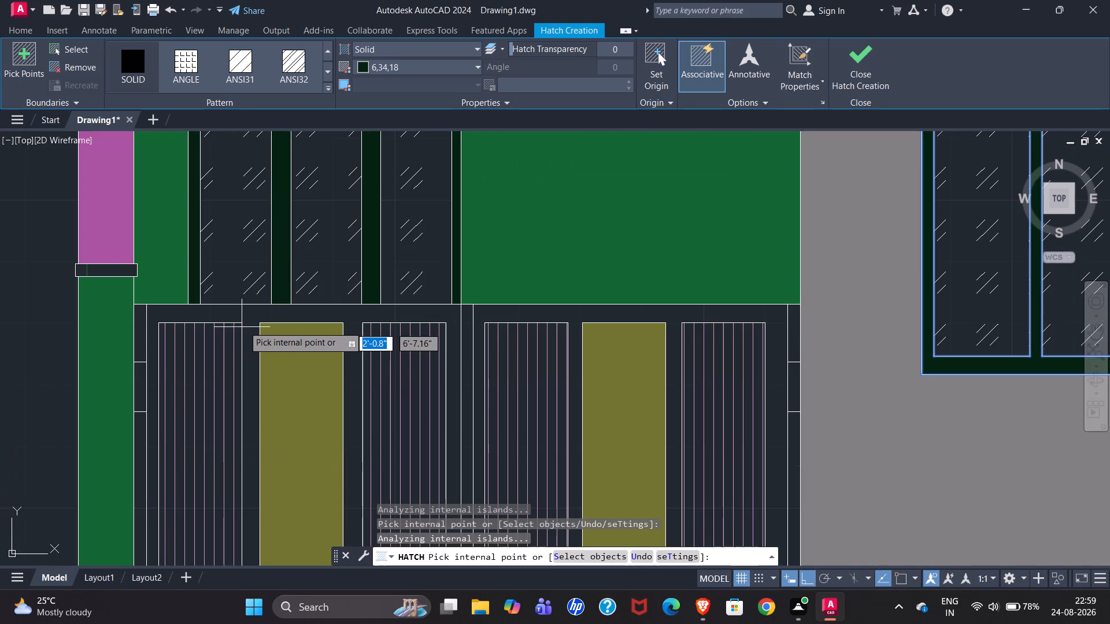
pyautogui.scroll(-2, 249, 314)
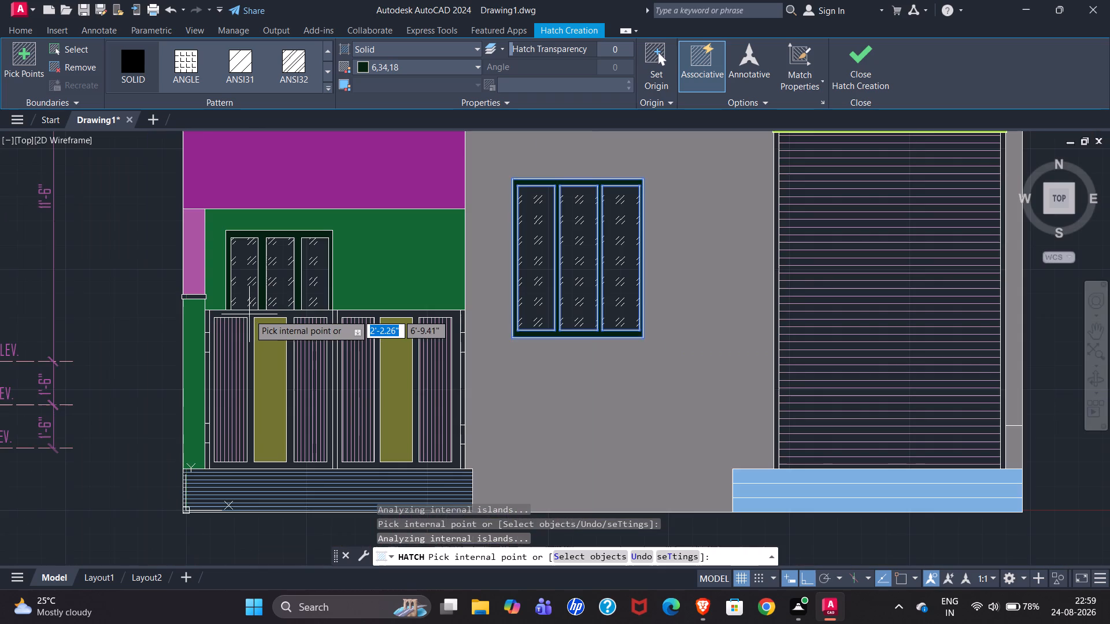
pyautogui.scroll(-2, 603, 300)
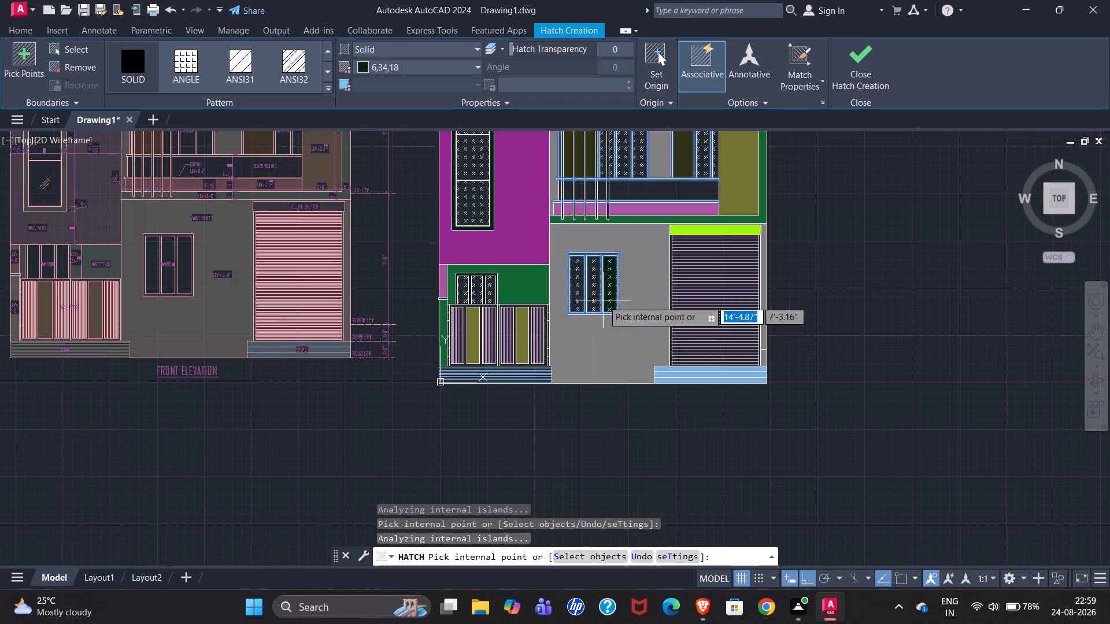
pyautogui.scroll(2, 28, 321)
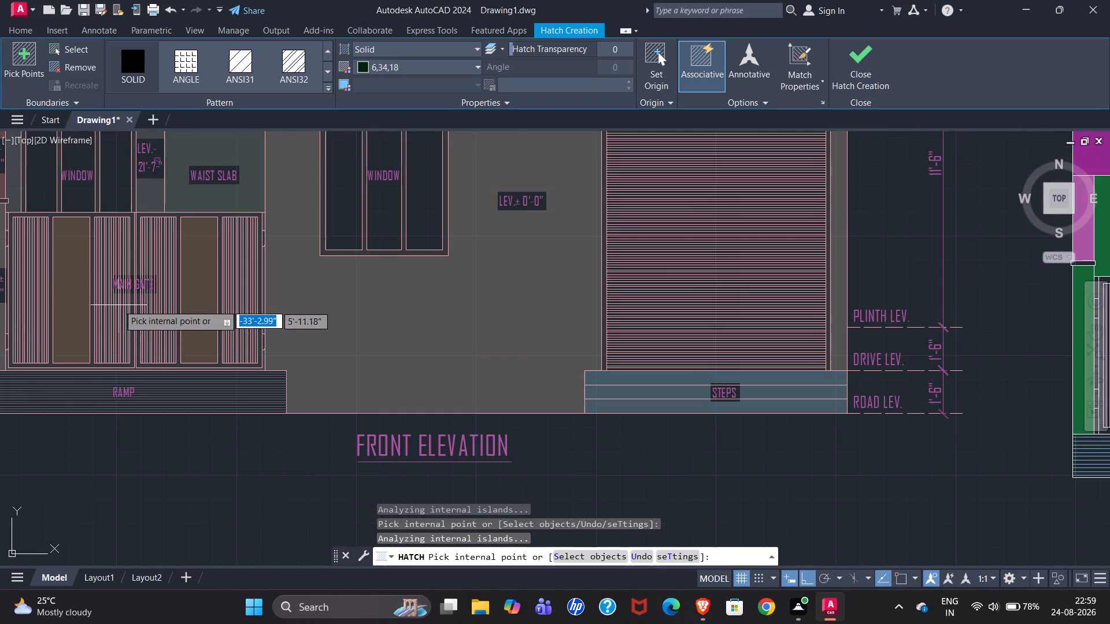
pyautogui.scroll(-1, 0, 309)
pyautogui.scroll(2, 834, 320)
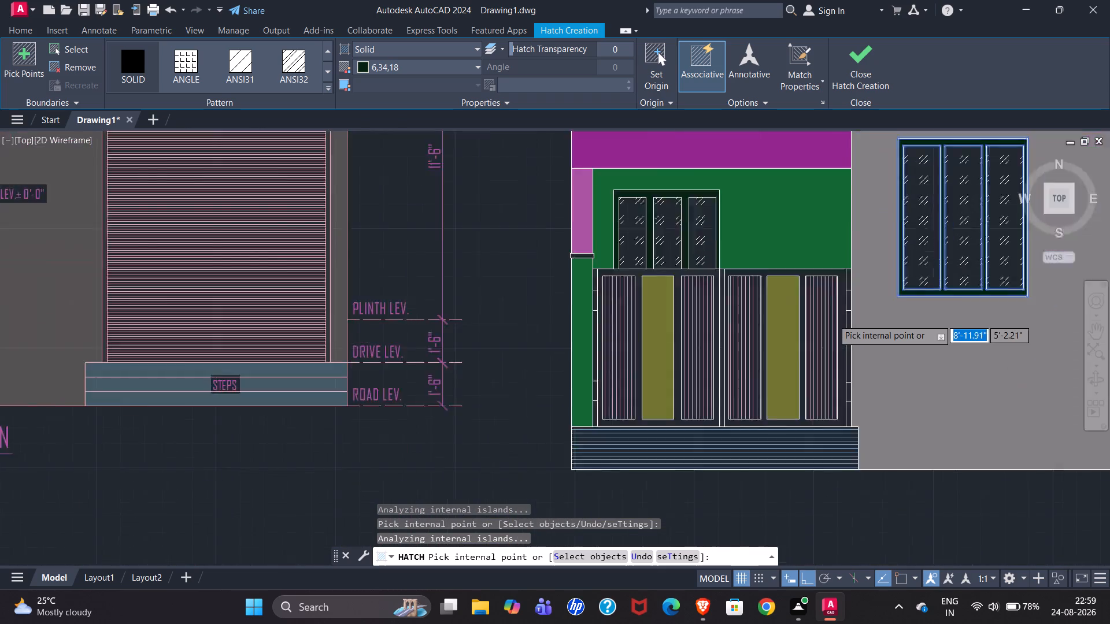
pyautogui.click(782, 246)
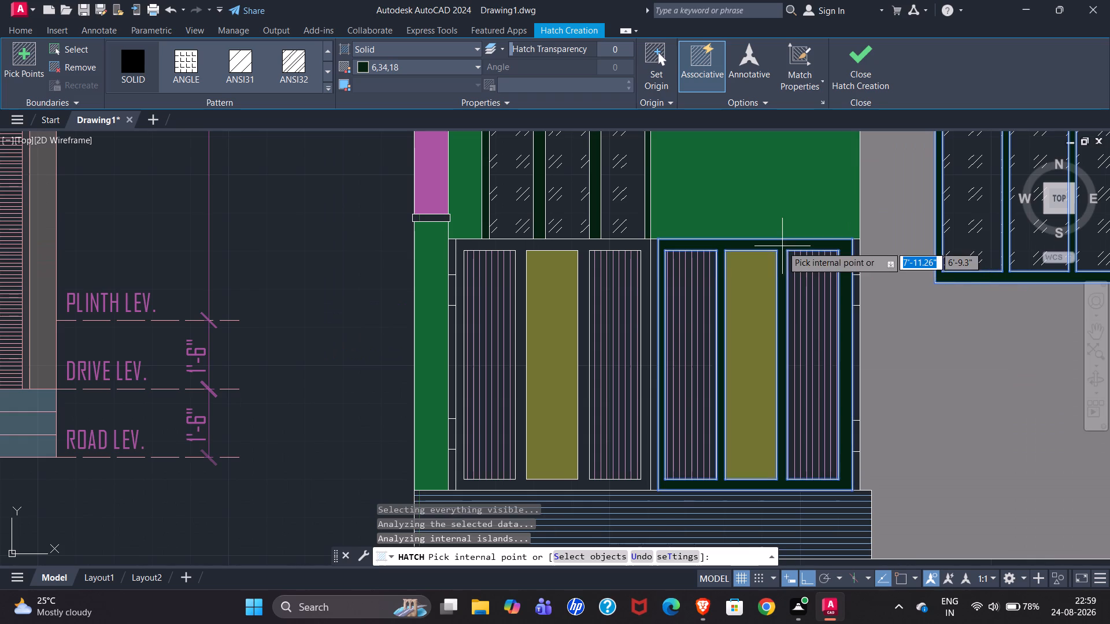
pyautogui.click(631, 245)
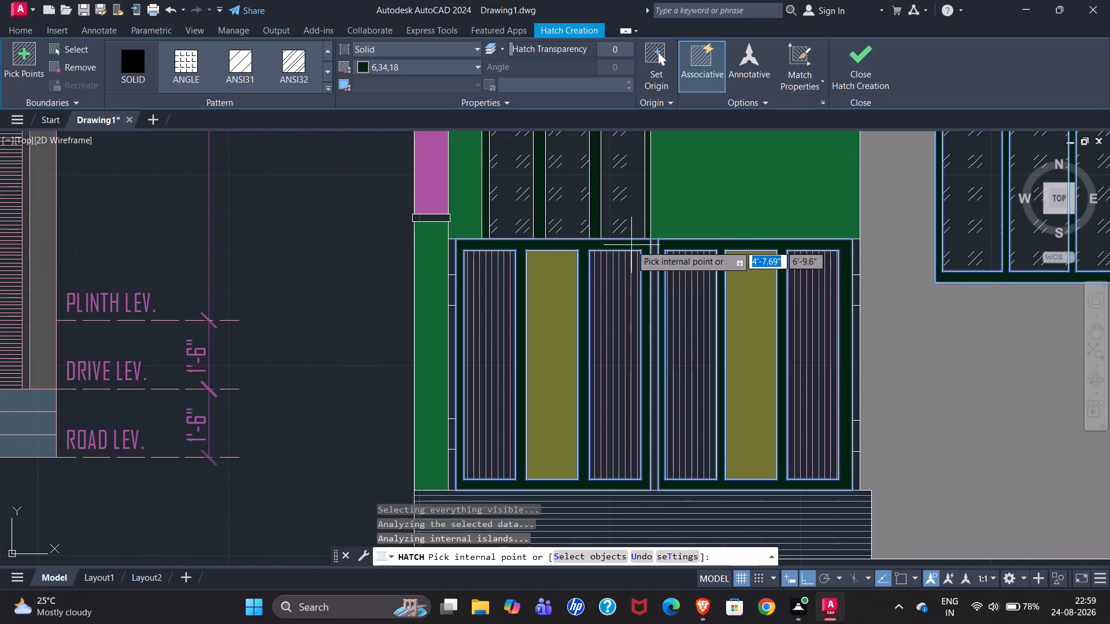
# Fill the three long segments of the narrow strips on each outer side of the main gate with the solid 6,34,18 hatch.
pyautogui.click(450, 258)
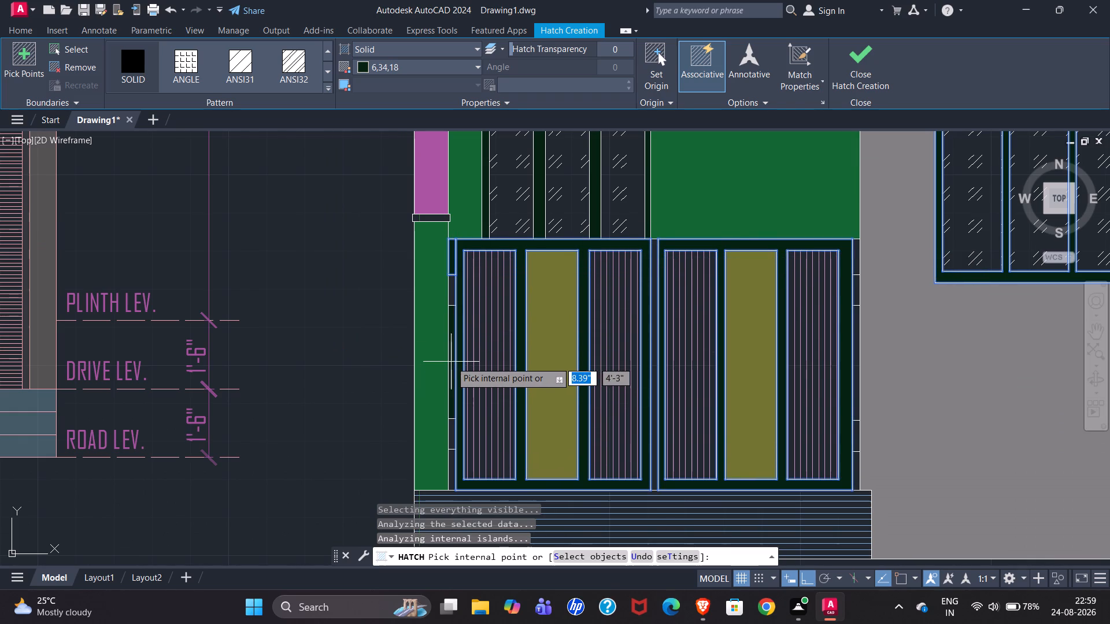
pyautogui.click(451, 362)
pyautogui.click(451, 479)
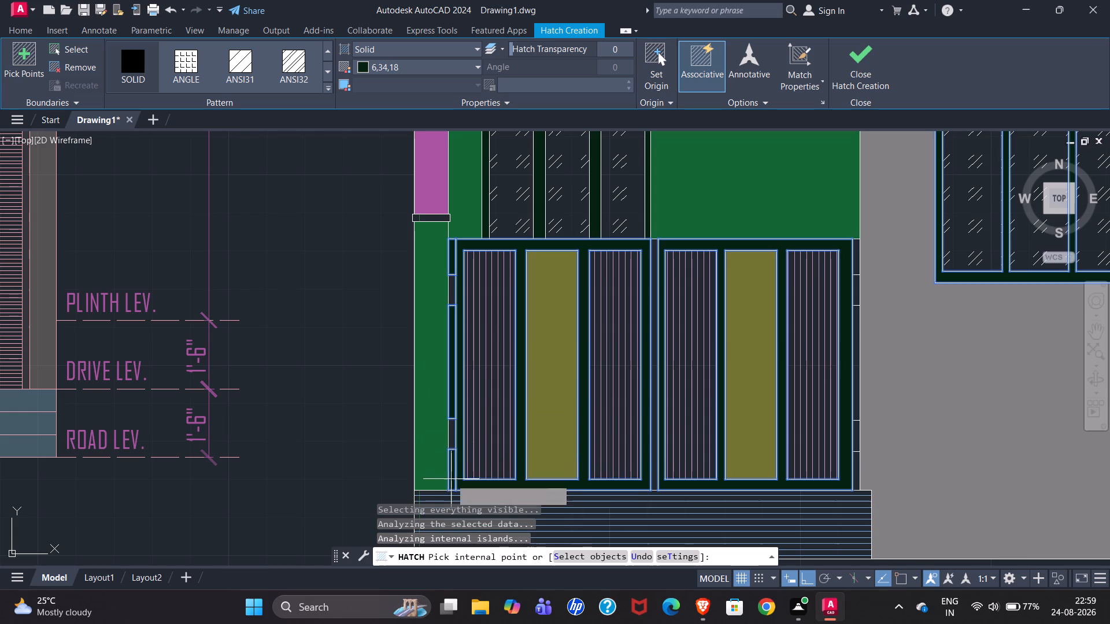
pyautogui.click(857, 258)
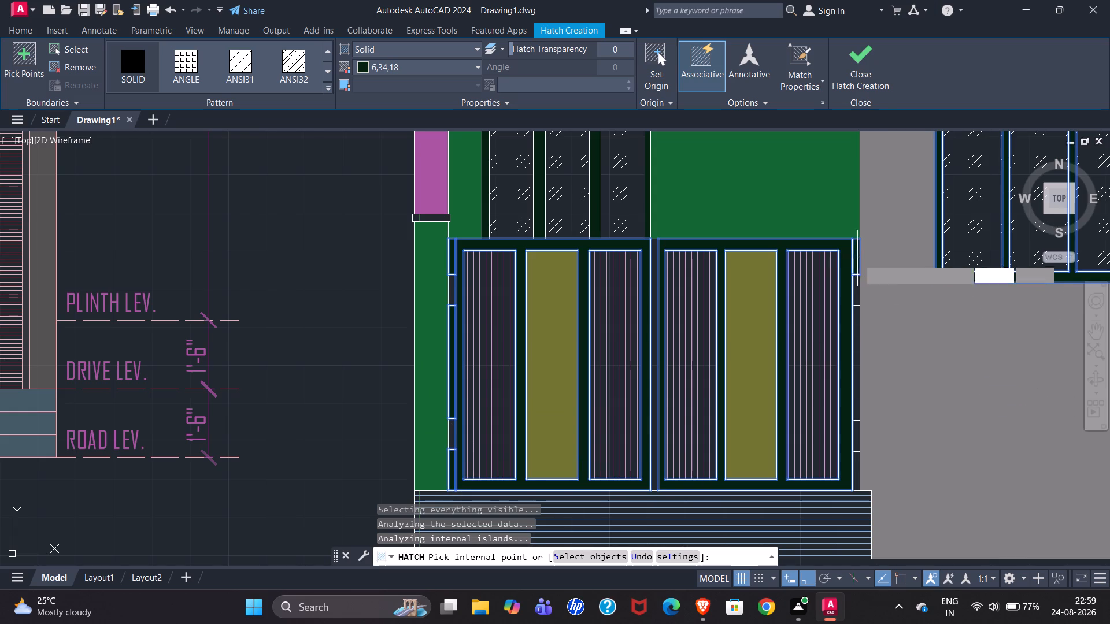
pyautogui.click(857, 380)
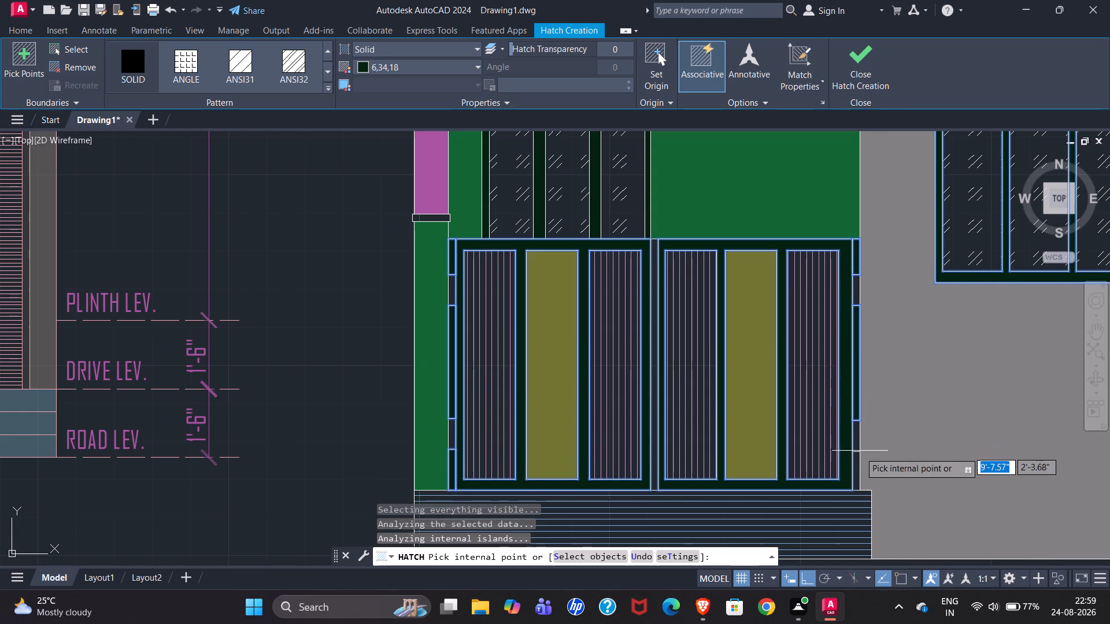
pyautogui.click(857, 476)
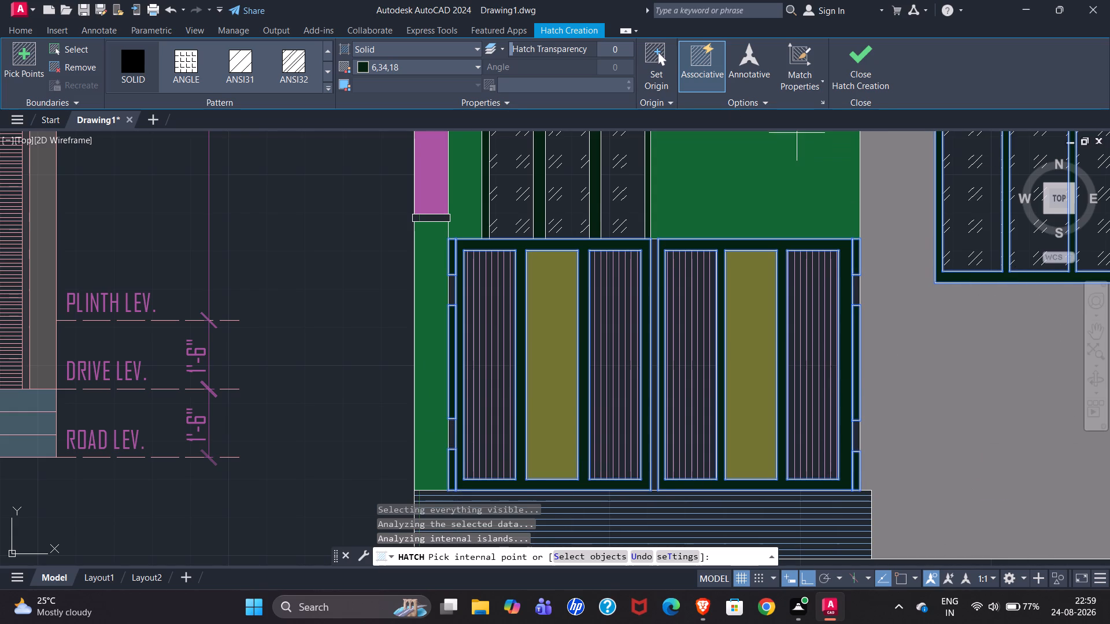
# Fill the small coping between the pink and green pieces beside the main gate with the solid 6,34,18 hatch.
pyautogui.click(436, 216)
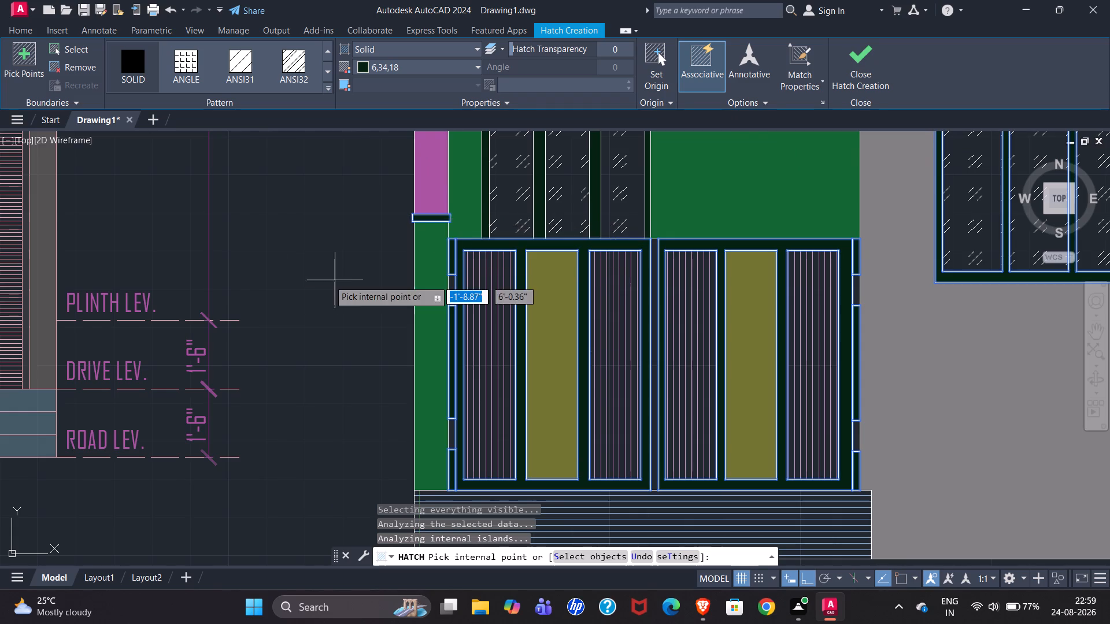
# Fill the narrow vertical guide strips on both sides of the rolling shutter with the solid 6,34,18 hatch and finish the hatch.
pyautogui.scroll(-1, 285, 280)
pyautogui.scroll(3, 474, 481)
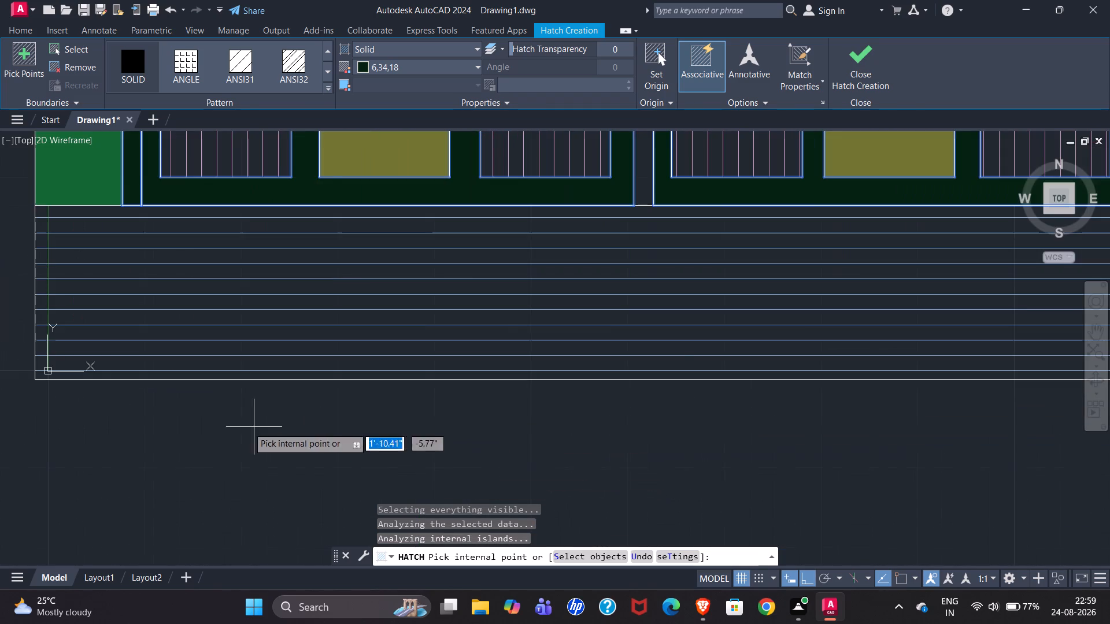
pyautogui.scroll(-3, 132, 429)
pyautogui.scroll(-1, 274, 413)
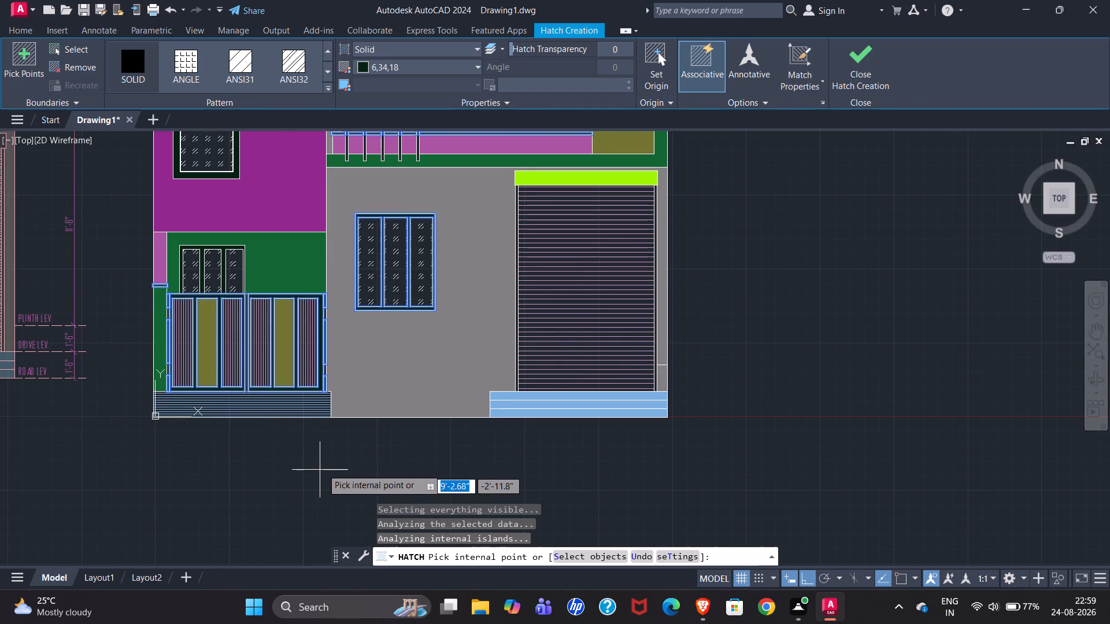
pyautogui.scroll(2, 526, 192)
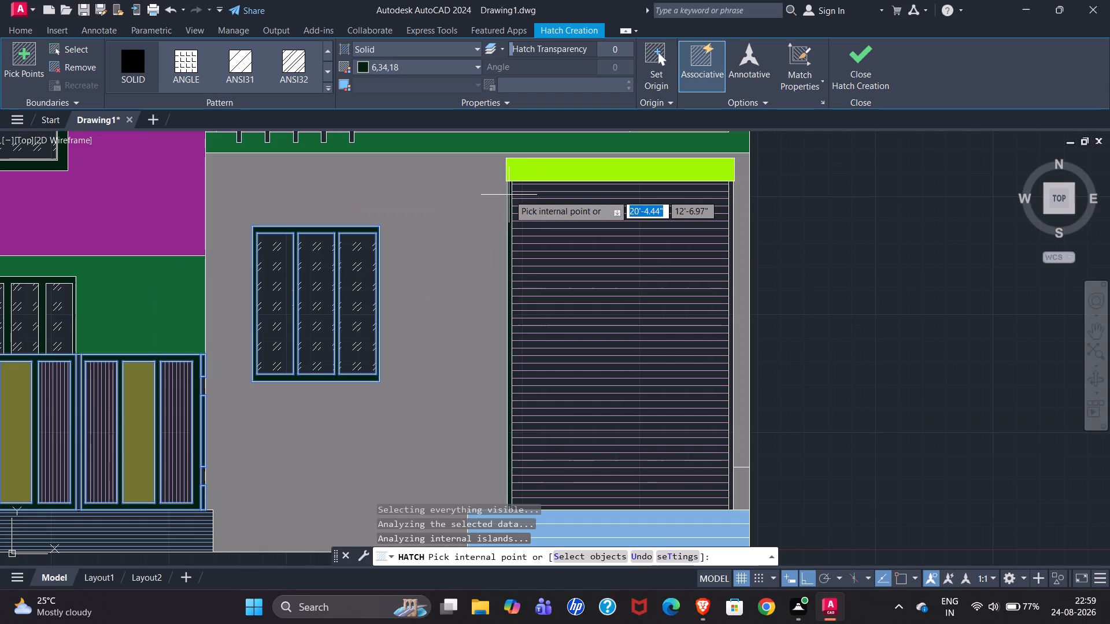
pyautogui.scroll(3, 509, 195)
pyautogui.click(500, 195)
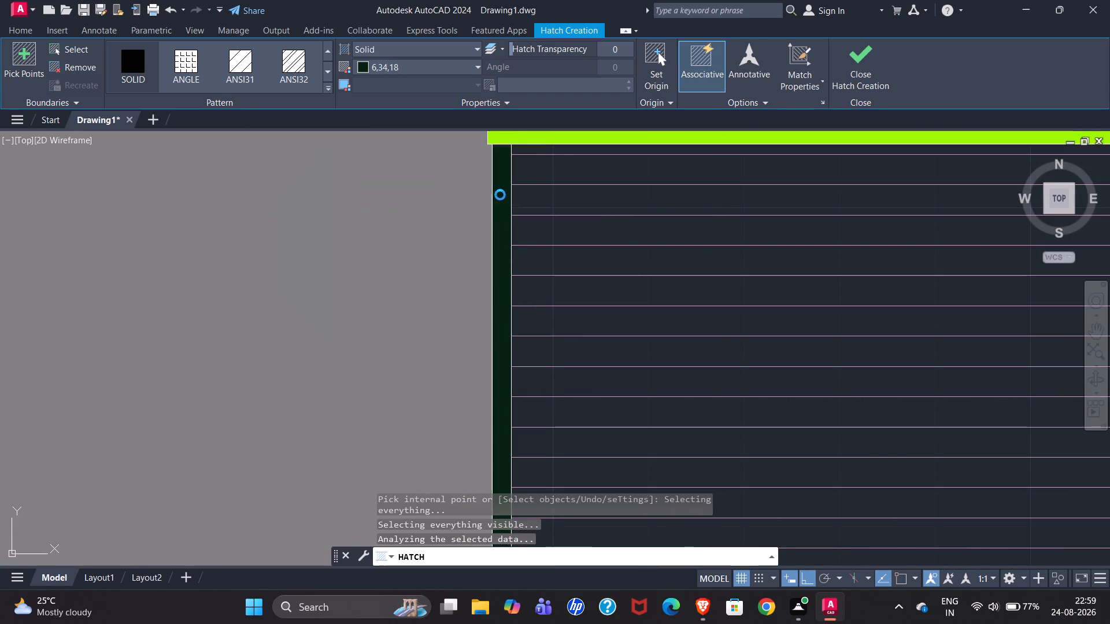
pyautogui.click(706, 180)
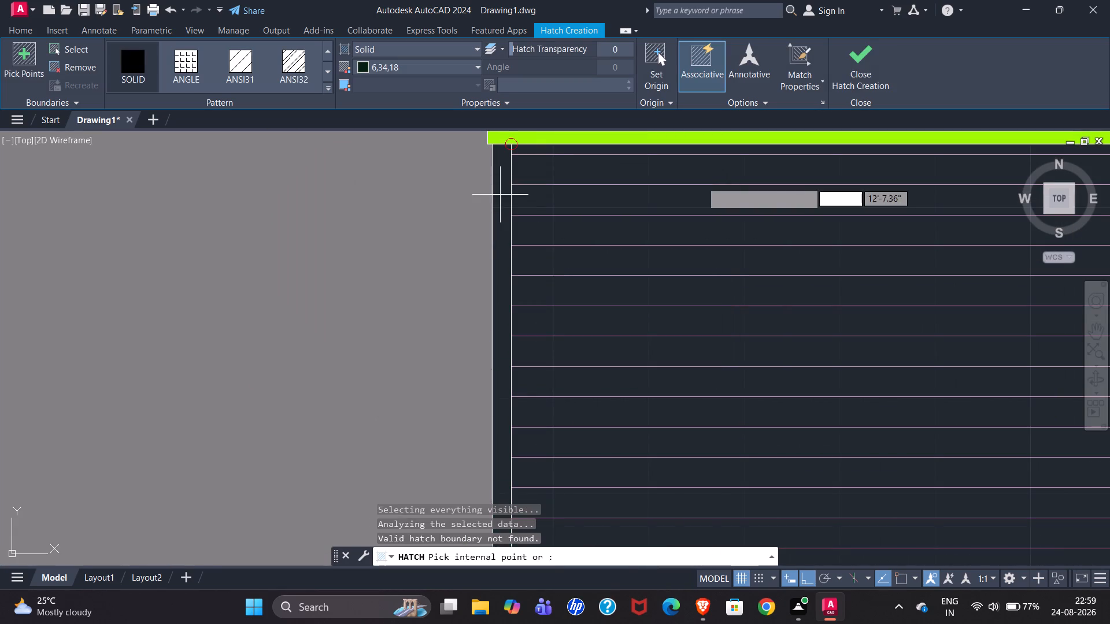
pyautogui.scroll(-2, 446, 229)
pyautogui.scroll(-2, 497, 202)
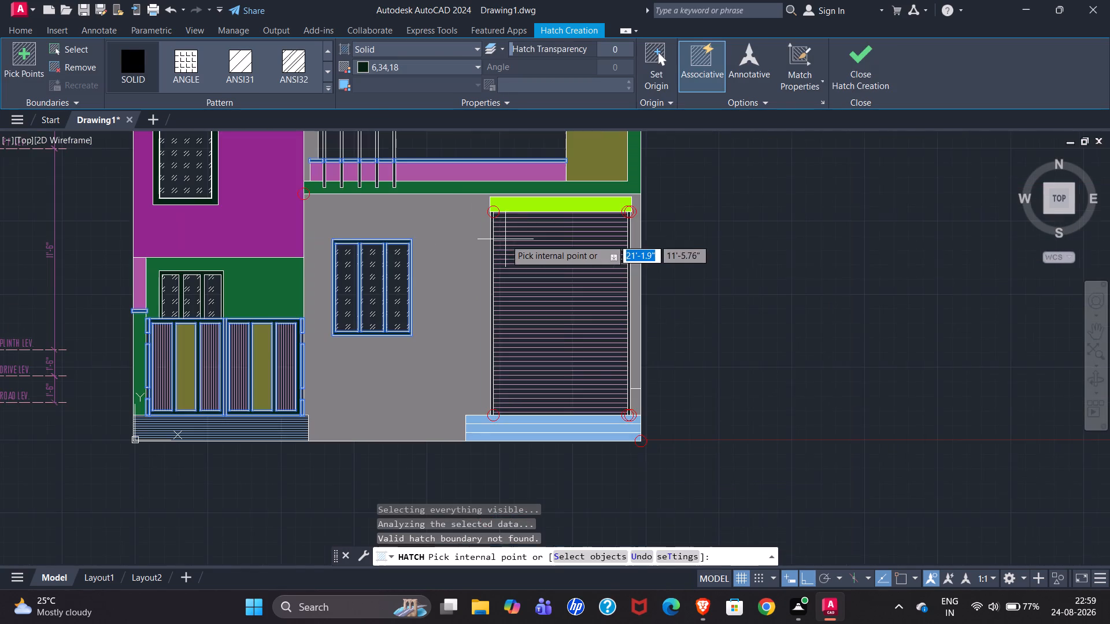
pyautogui.scroll(1, 476, 413)
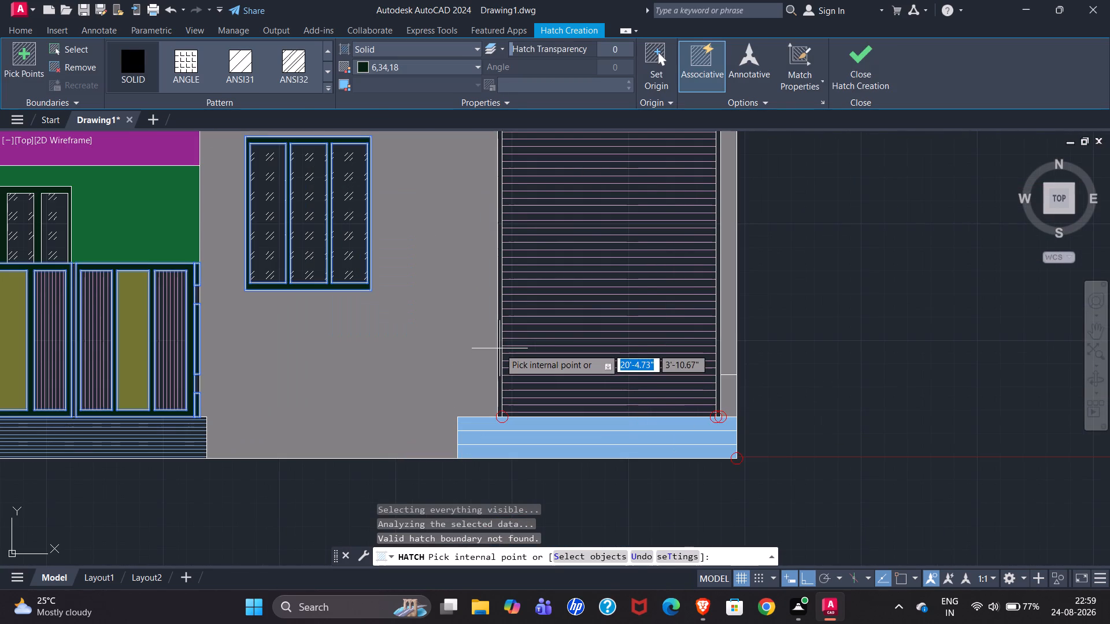
pyautogui.click(499, 348)
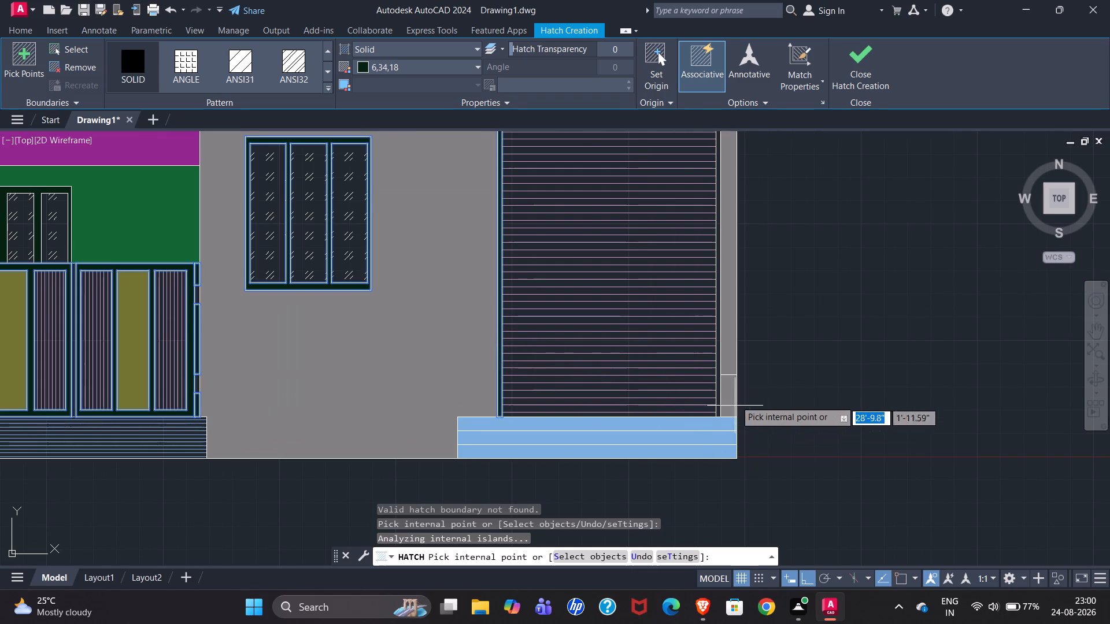
pyautogui.click(719, 361)
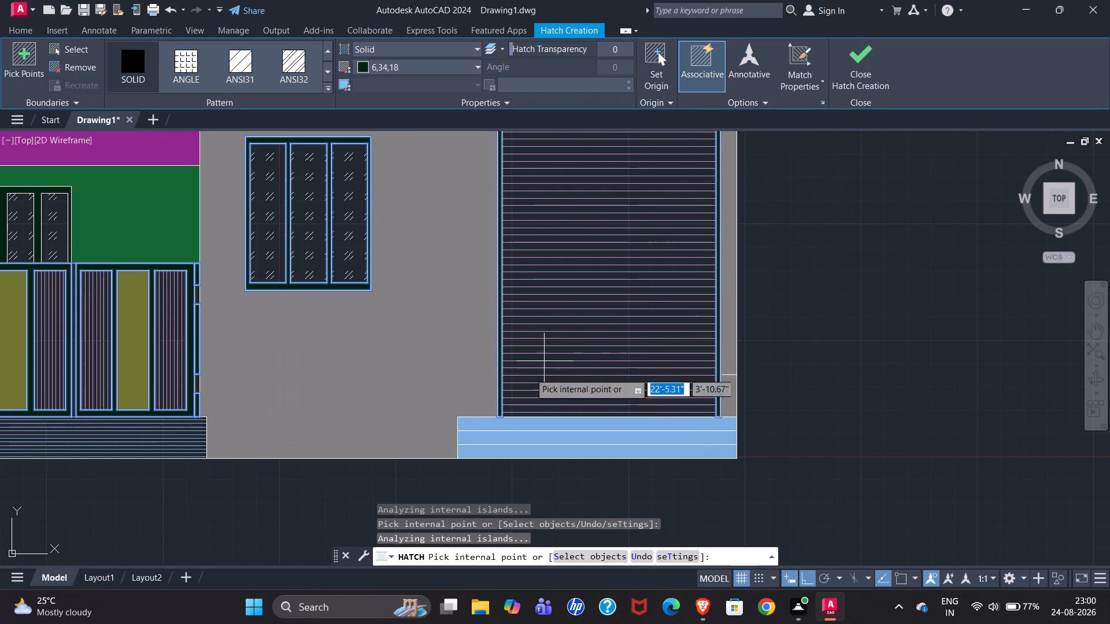
pyautogui.scroll(-1, 536, 393)
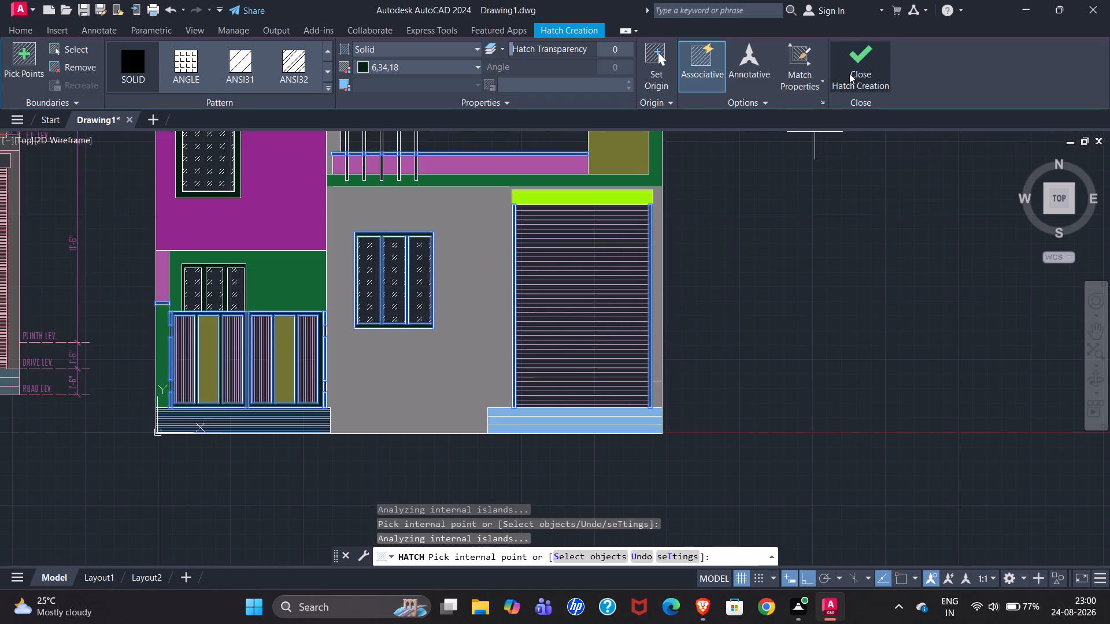
pyautogui.click(851, 71)
# Fill the four short segments in the narrow strips on both outer sides of the main gate with a solid Green hatch.
pyautogui.scroll(2, 295, 326)
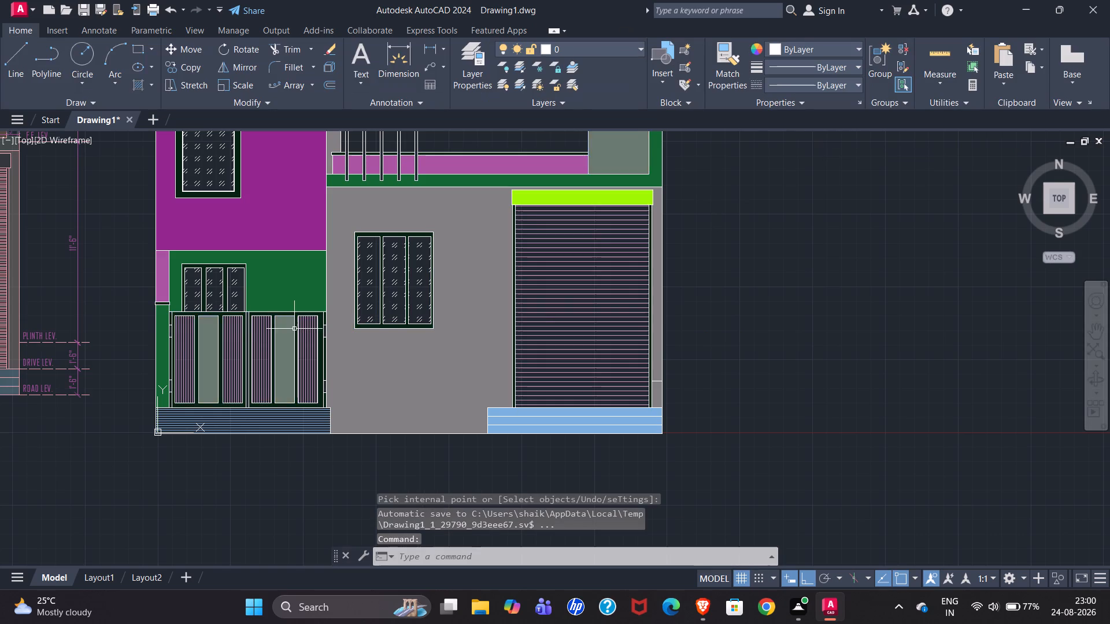
pyautogui.scroll(-1, 538, 323)
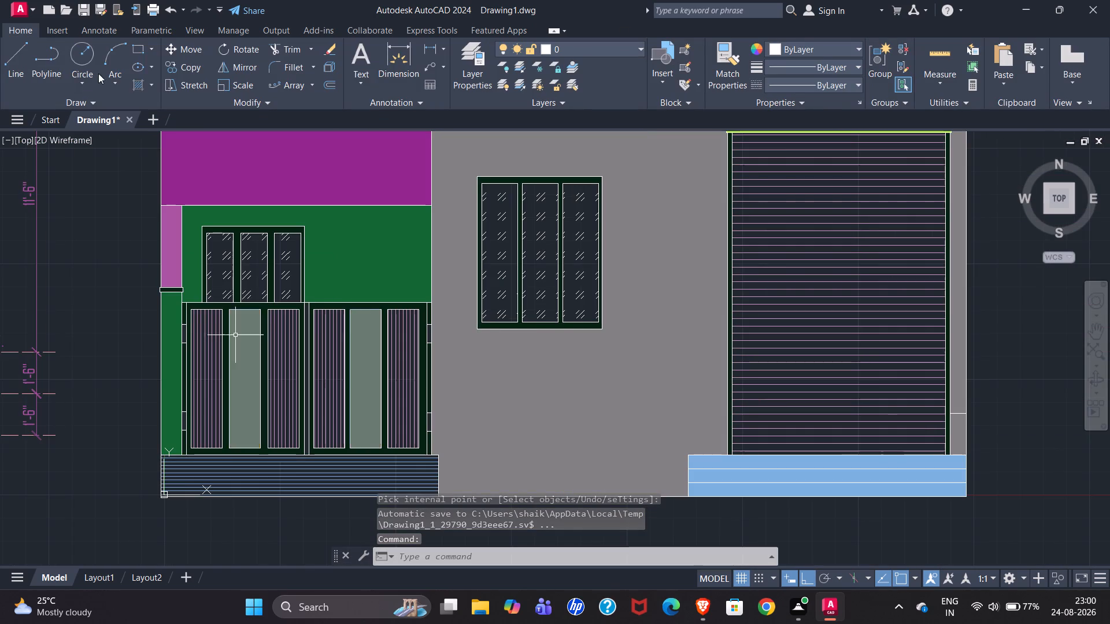
pyautogui.click(137, 85)
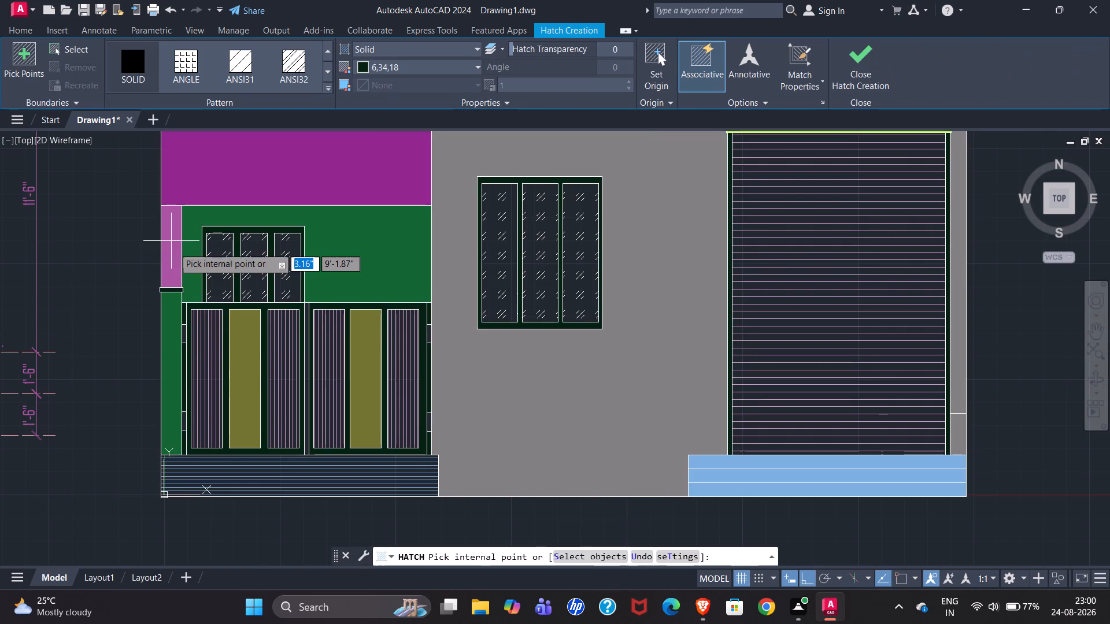
pyautogui.scroll(2, 182, 358)
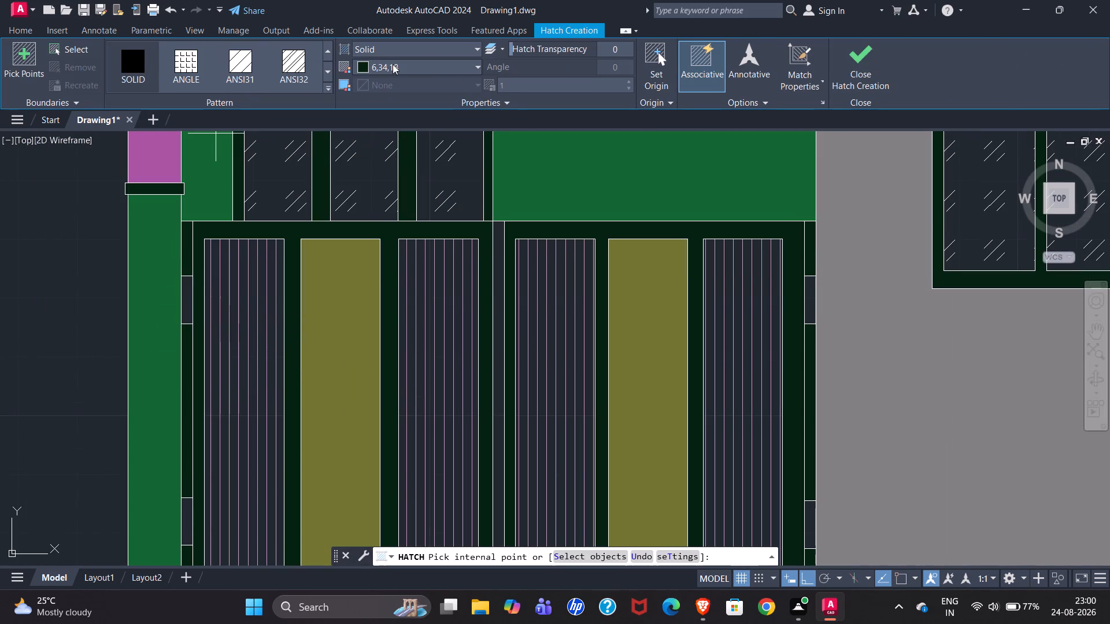
pyautogui.click(452, 68)
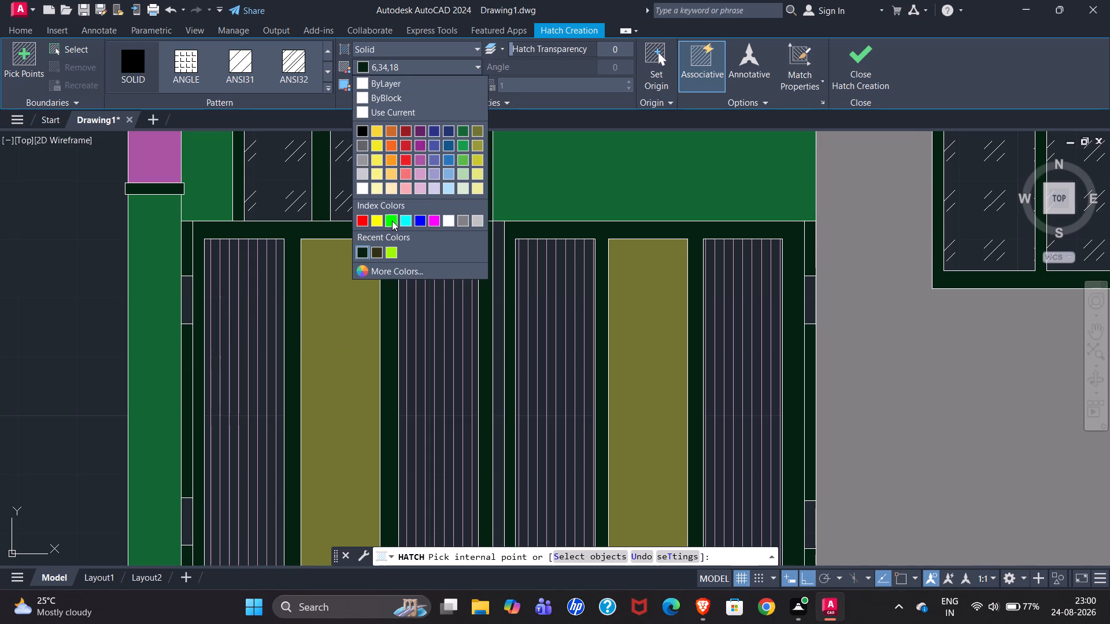
pyautogui.click(392, 221)
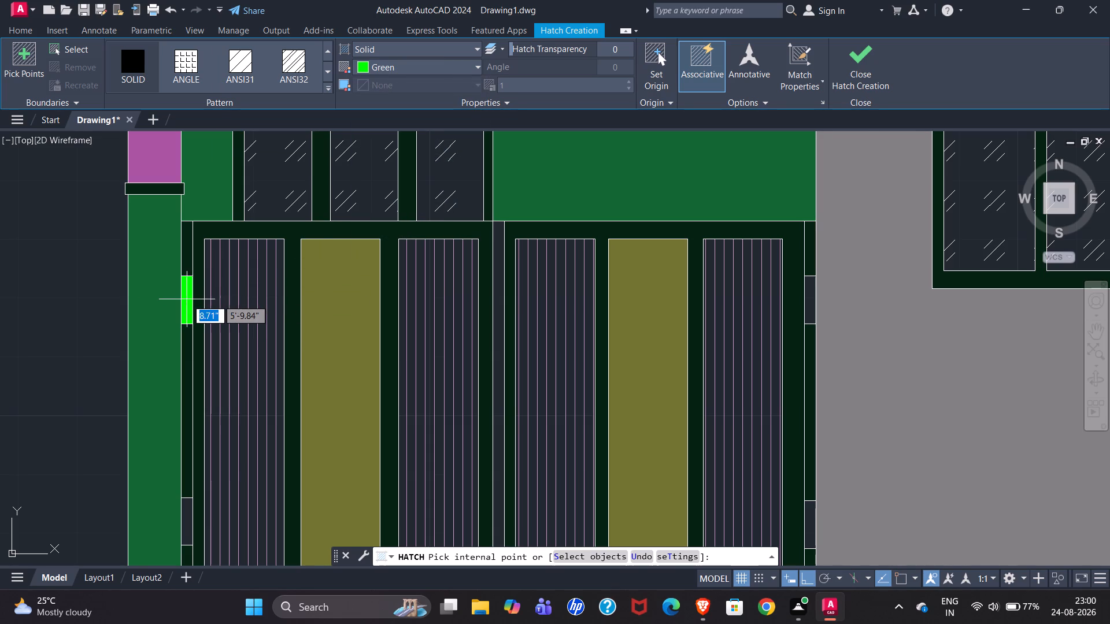
pyautogui.click(187, 299)
pyautogui.click(808, 302)
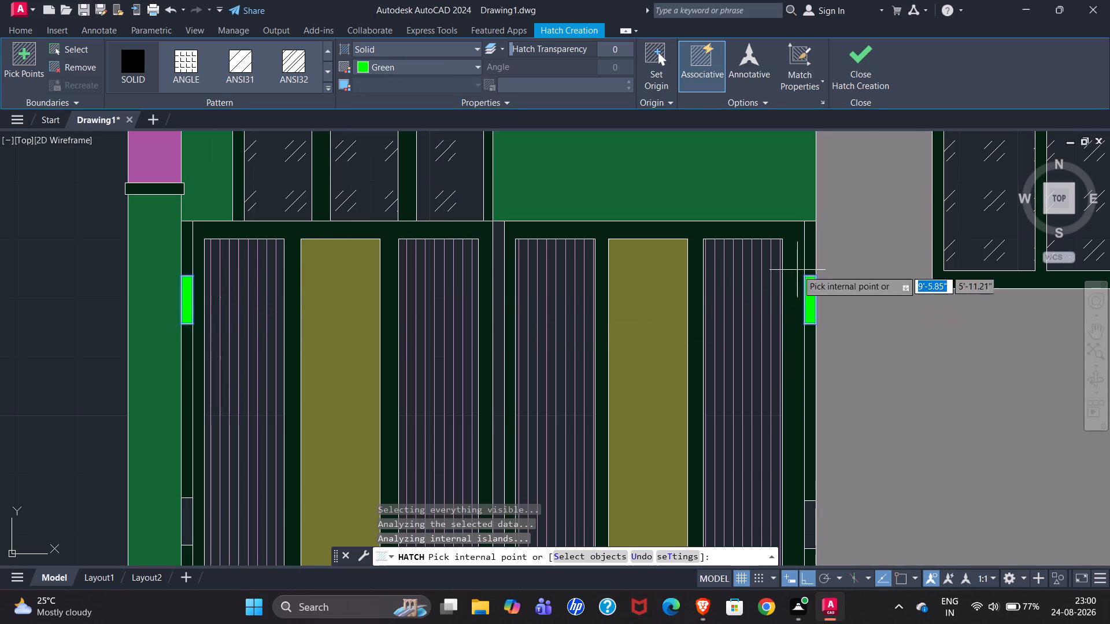
pyautogui.scroll(-1, 646, 159)
pyautogui.scroll(1, 360, 392)
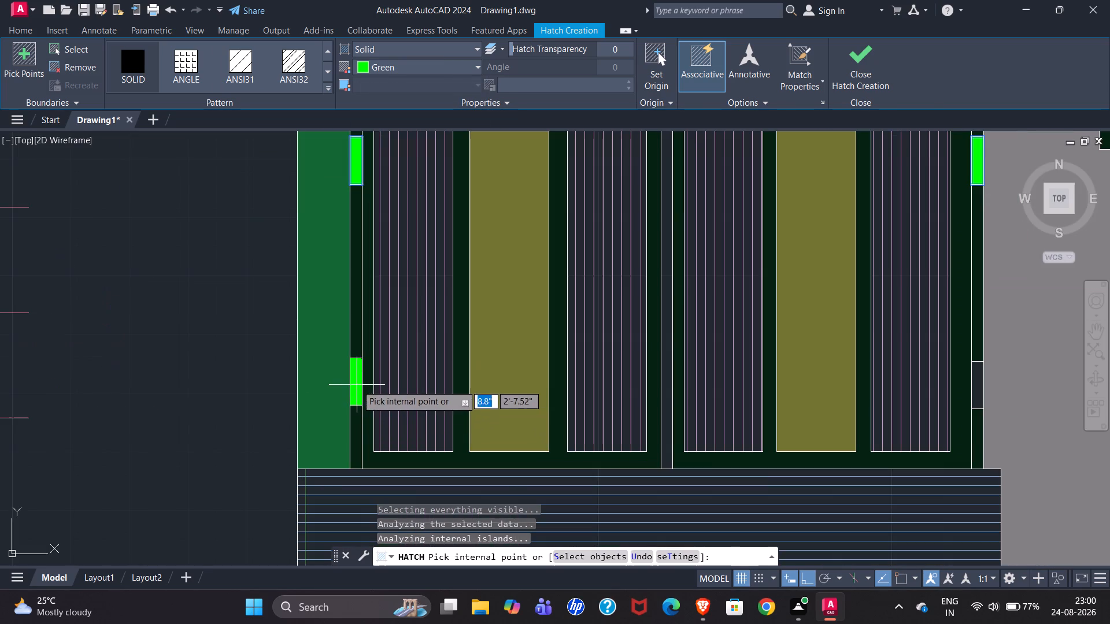
pyautogui.click(357, 384)
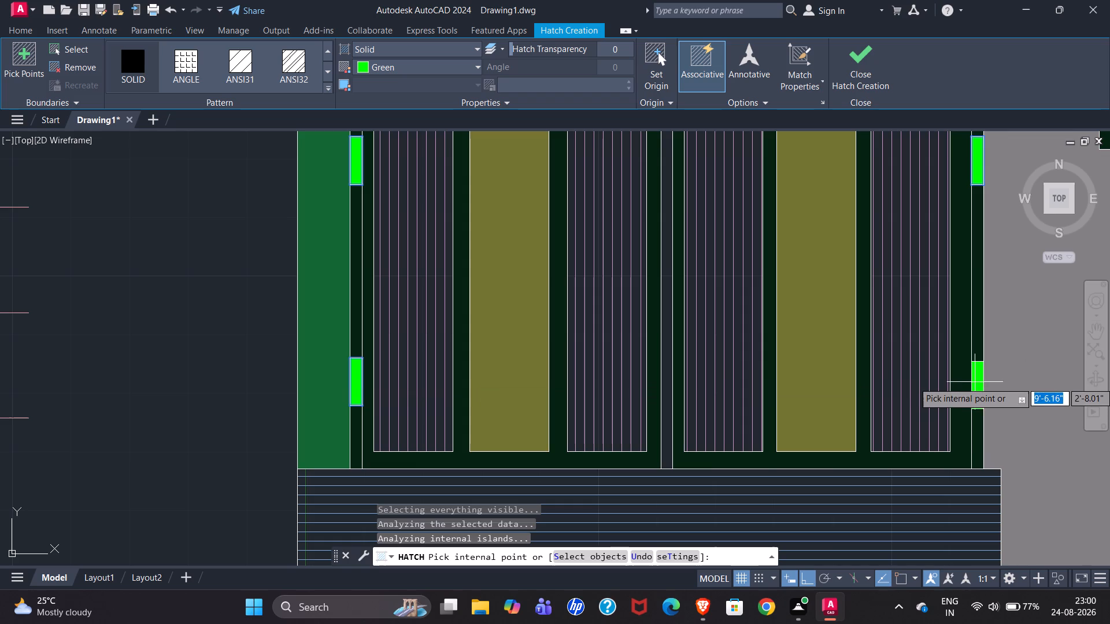
pyautogui.click(975, 382)
pyautogui.click(844, 70)
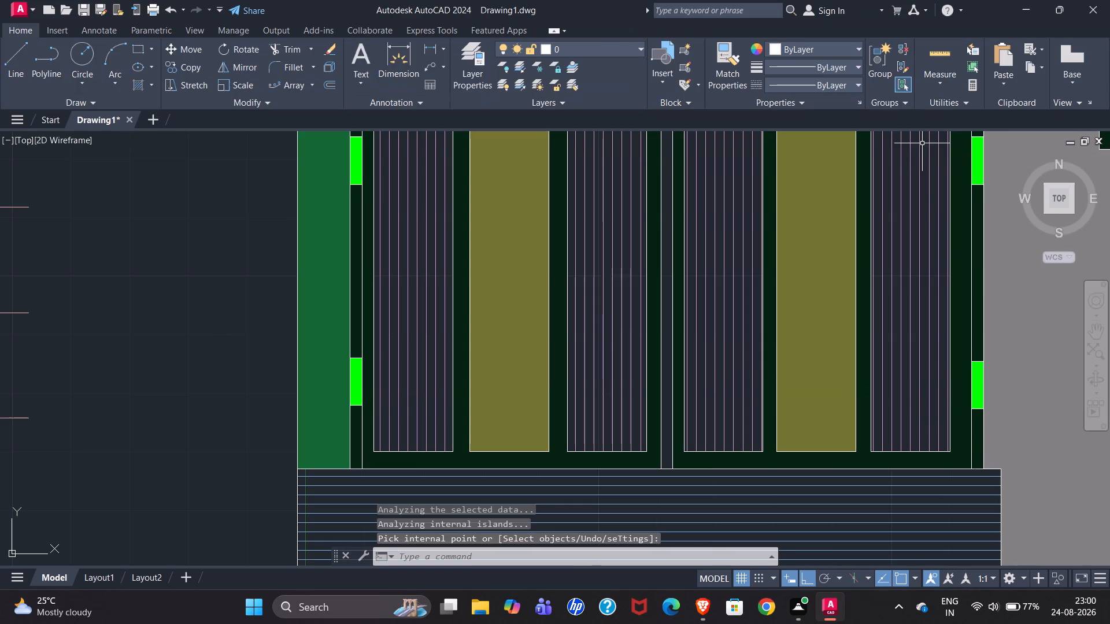
# Examine the hatched elevation against the annotated reference around the shutter, balconies, C-channel and M.S. pipes to check for unfilled parts.
pyautogui.scroll(-2, 39, 407)
pyautogui.scroll(-2, 188, 410)
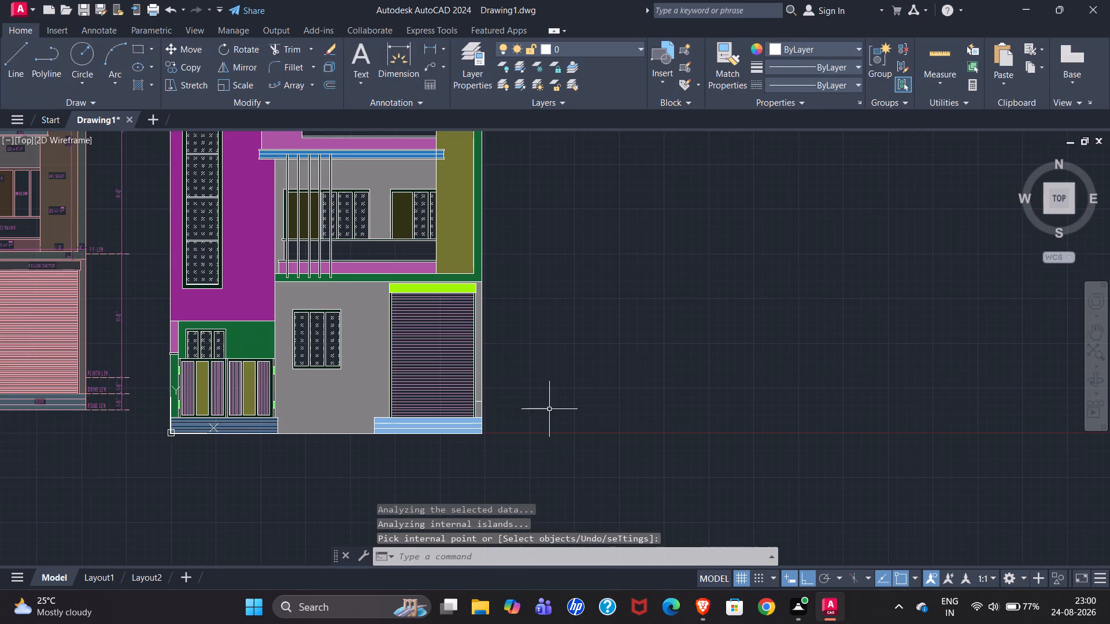
pyautogui.scroll(3, 424, 355)
pyautogui.scroll(-2, 646, 321)
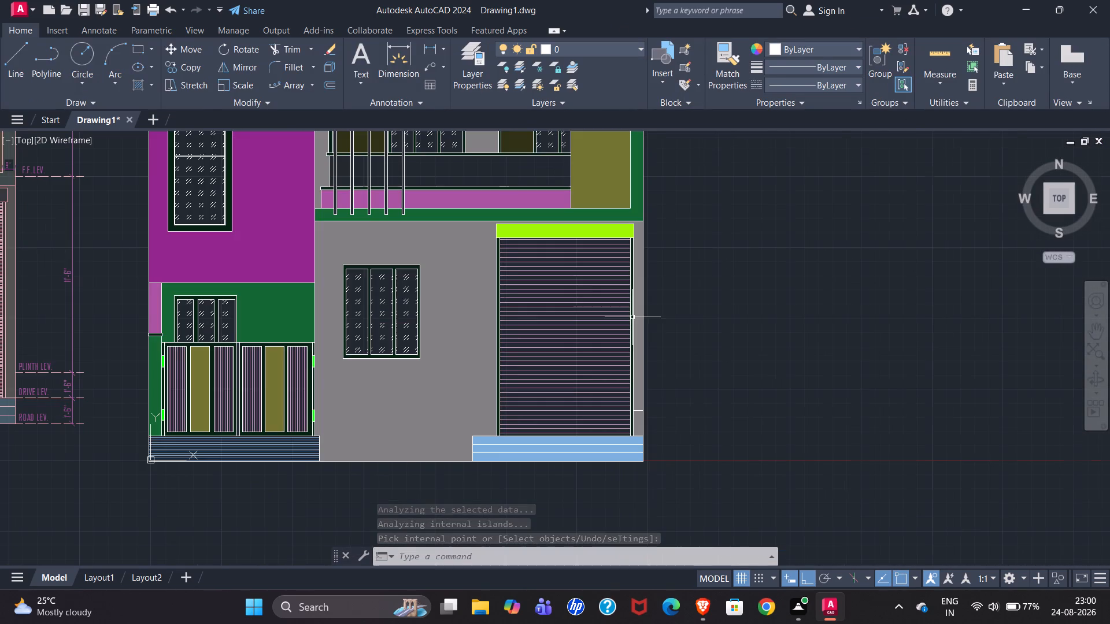
pyautogui.scroll(3, 502, 444)
pyautogui.scroll(-2, 502, 424)
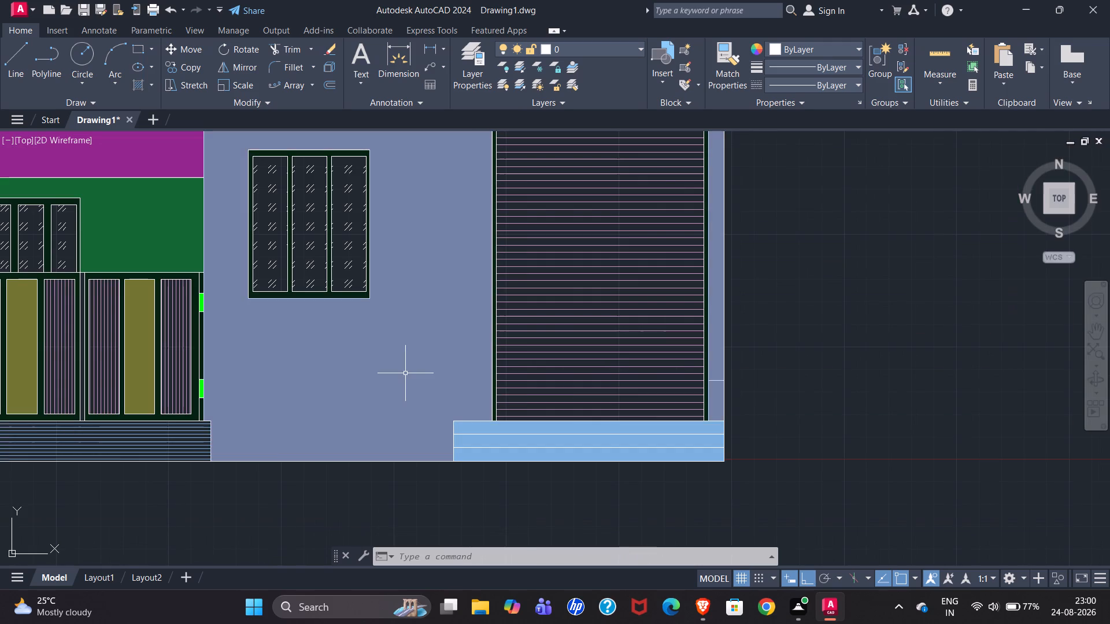
pyautogui.scroll(-3, 260, 372)
pyautogui.scroll(3, 244, 235)
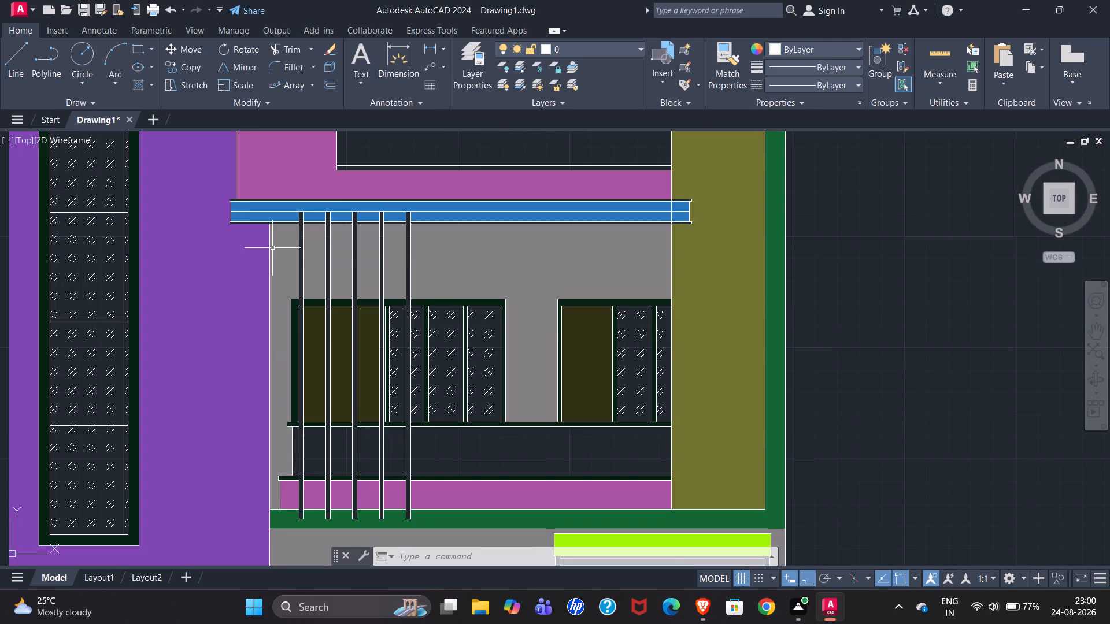
pyautogui.scroll(1, 456, 340)
pyautogui.scroll(-1, 539, 296)
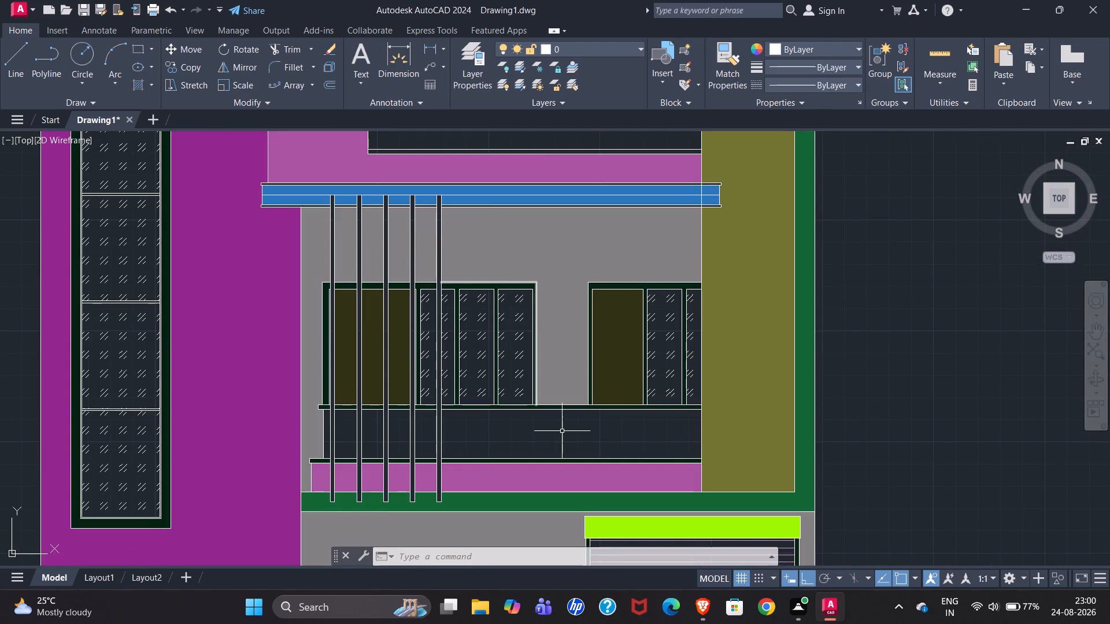
pyautogui.scroll(-1, 675, 428)
pyautogui.scroll(-1, 730, 412)
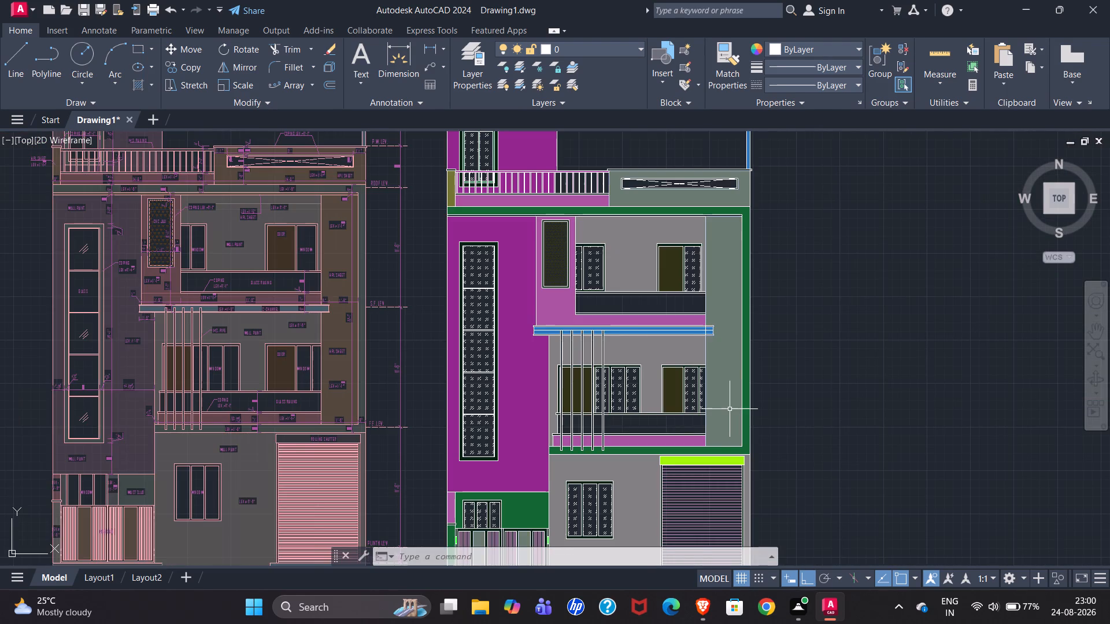
pyautogui.scroll(3, 219, 410)
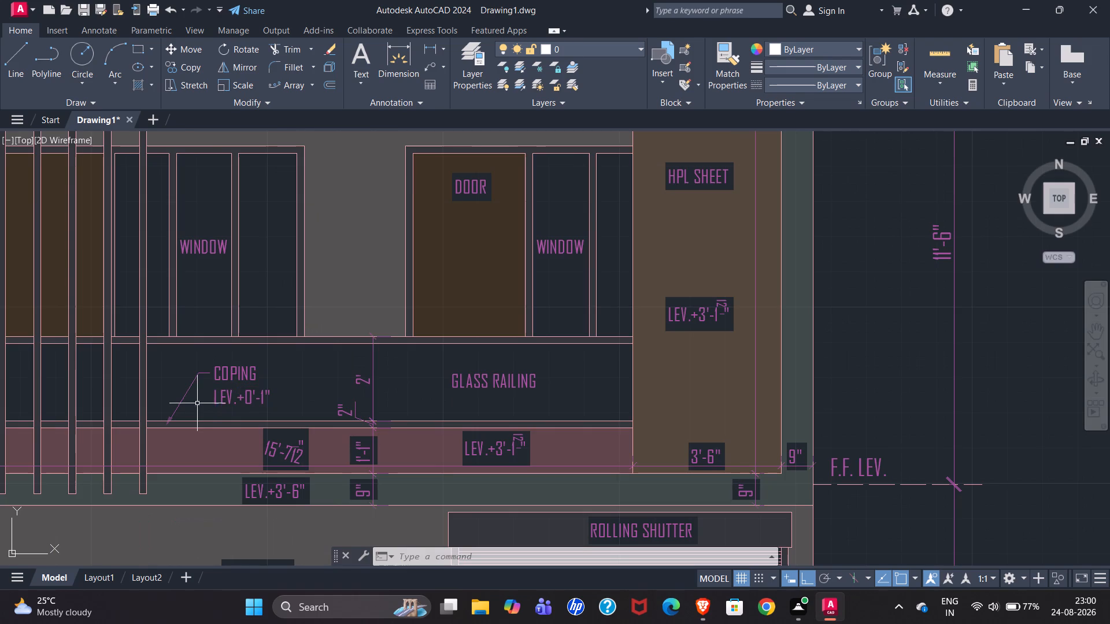
pyautogui.scroll(-2, 197, 410)
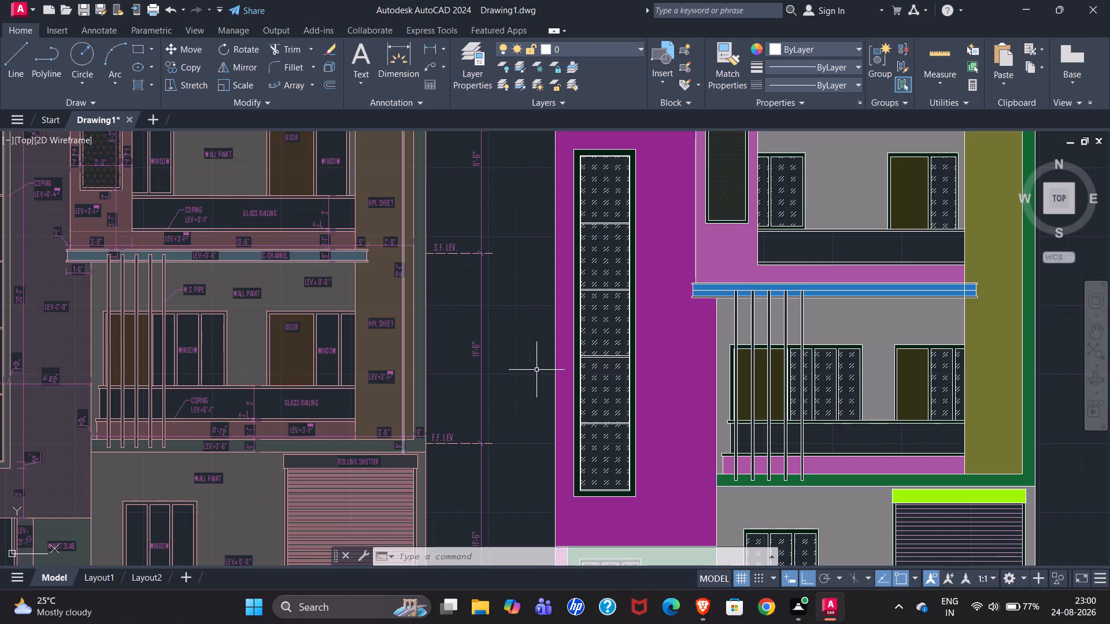
pyautogui.scroll(4, 158, 269)
pyautogui.scroll(-2, 111, 270)
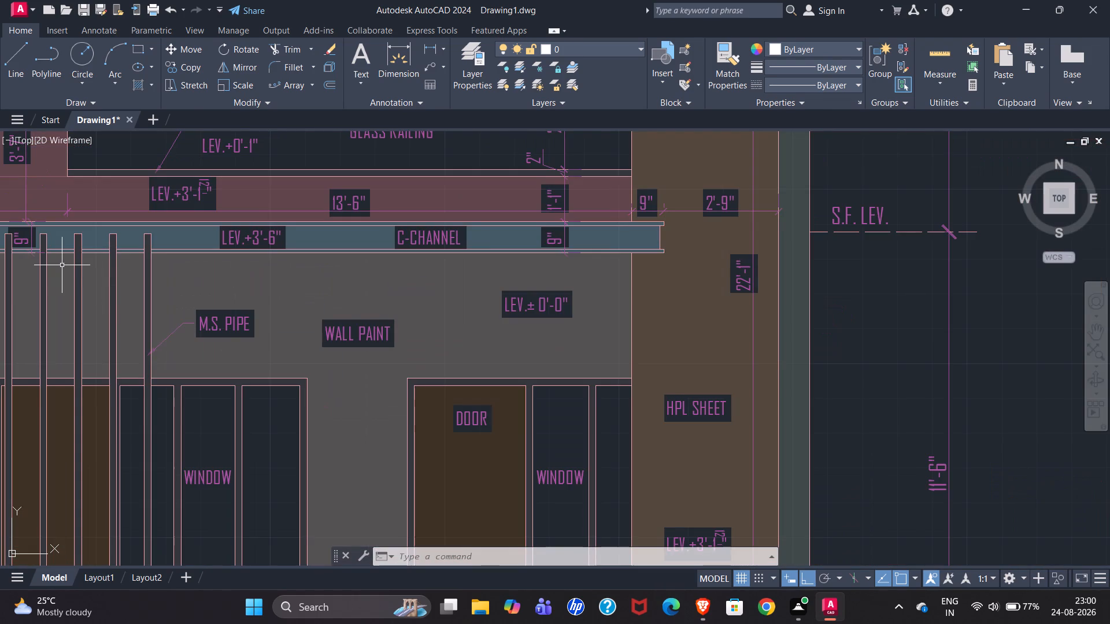
pyautogui.scroll(-1, 68, 263)
pyautogui.scroll(-1, 0, 215)
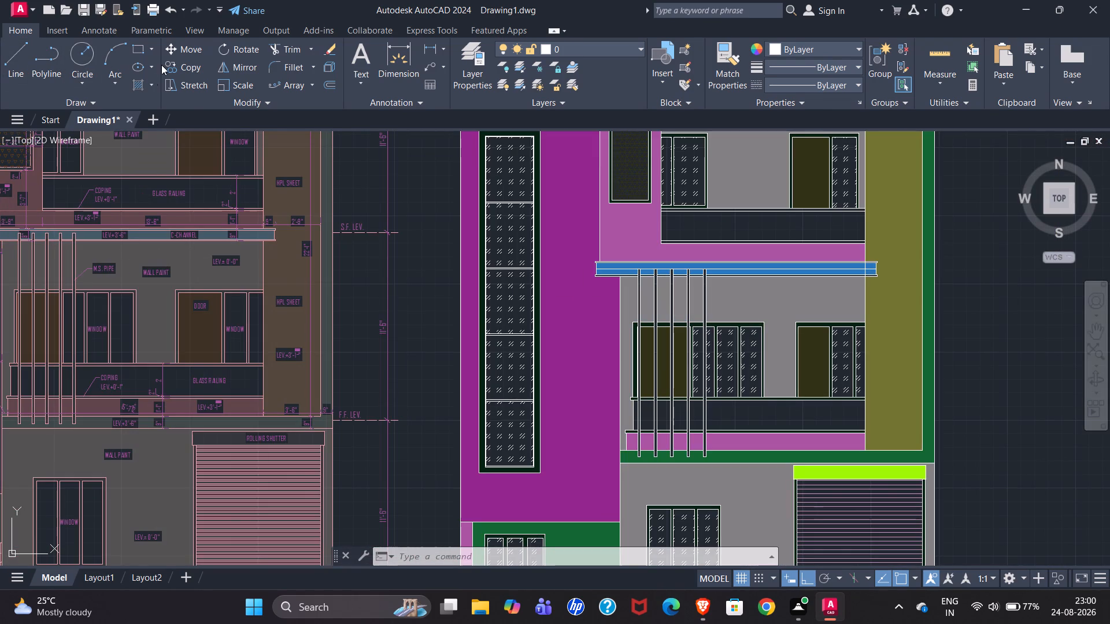
# Fill the five vertical M.S. pipes below the C-channel with the solid 6,34,18 hatch and finish the hatch.
pyautogui.click(136, 85)
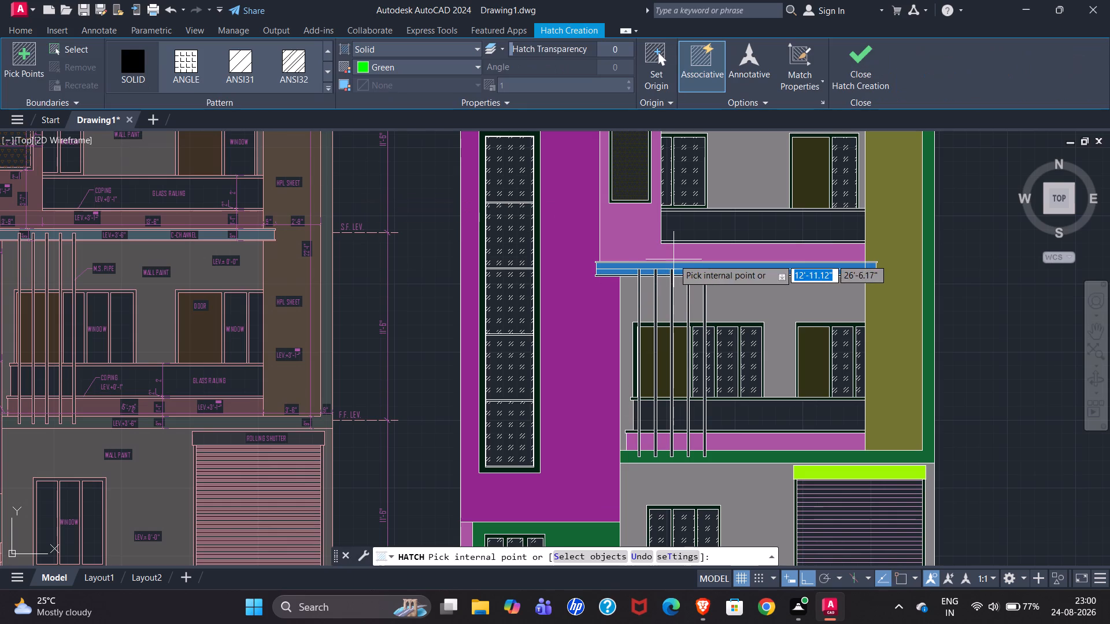
pyautogui.scroll(4, 641, 290)
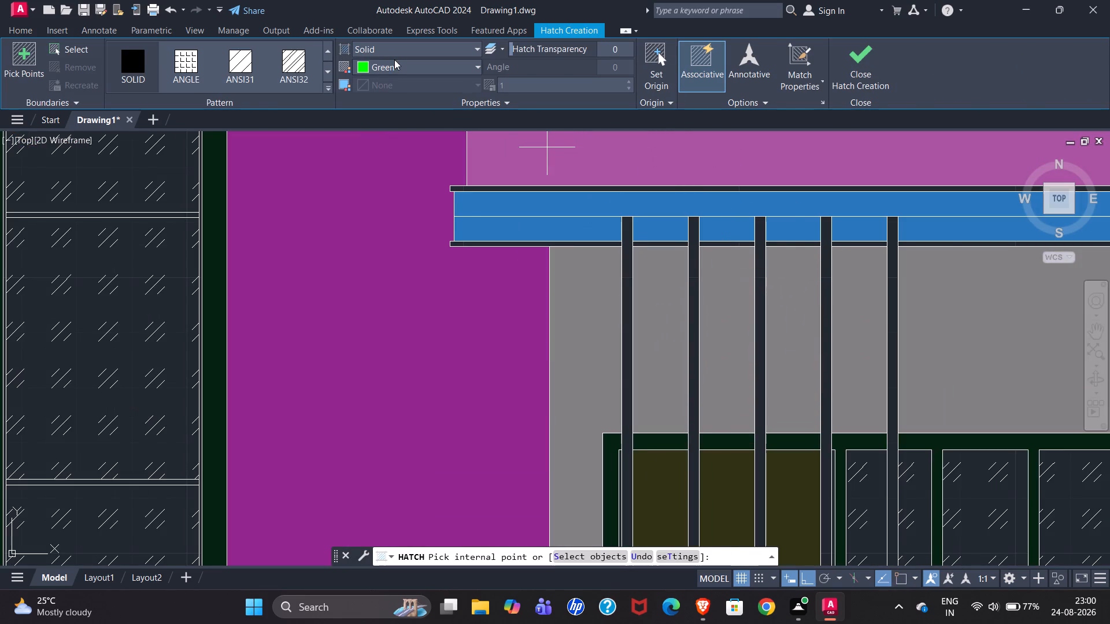
pyautogui.click(394, 60)
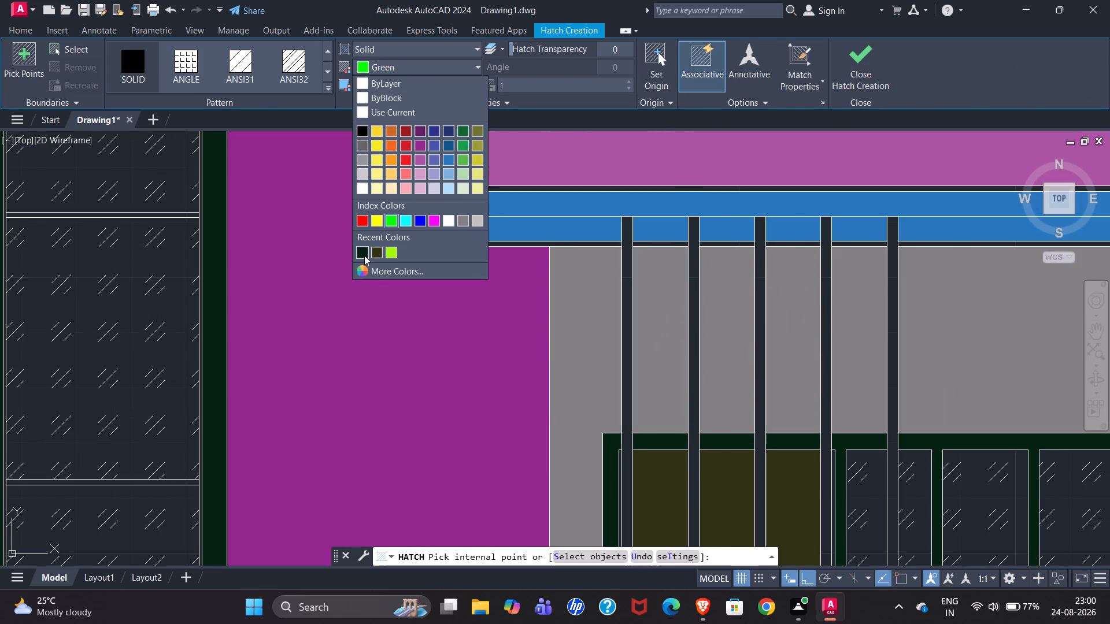
pyautogui.click(364, 255)
pyautogui.click(406, 66)
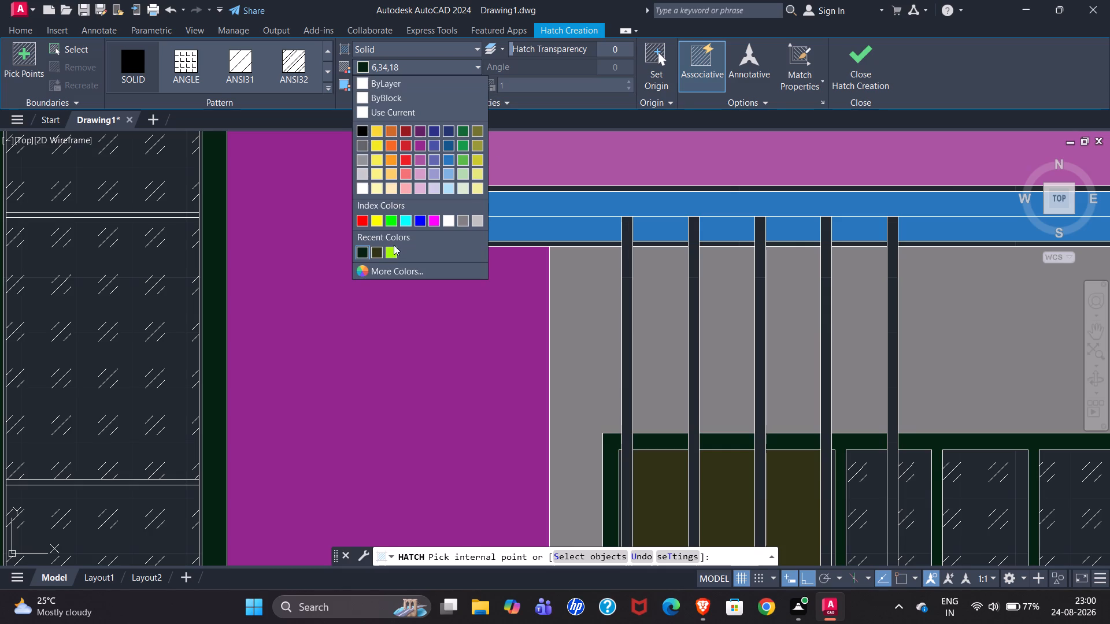
pyautogui.click(378, 252)
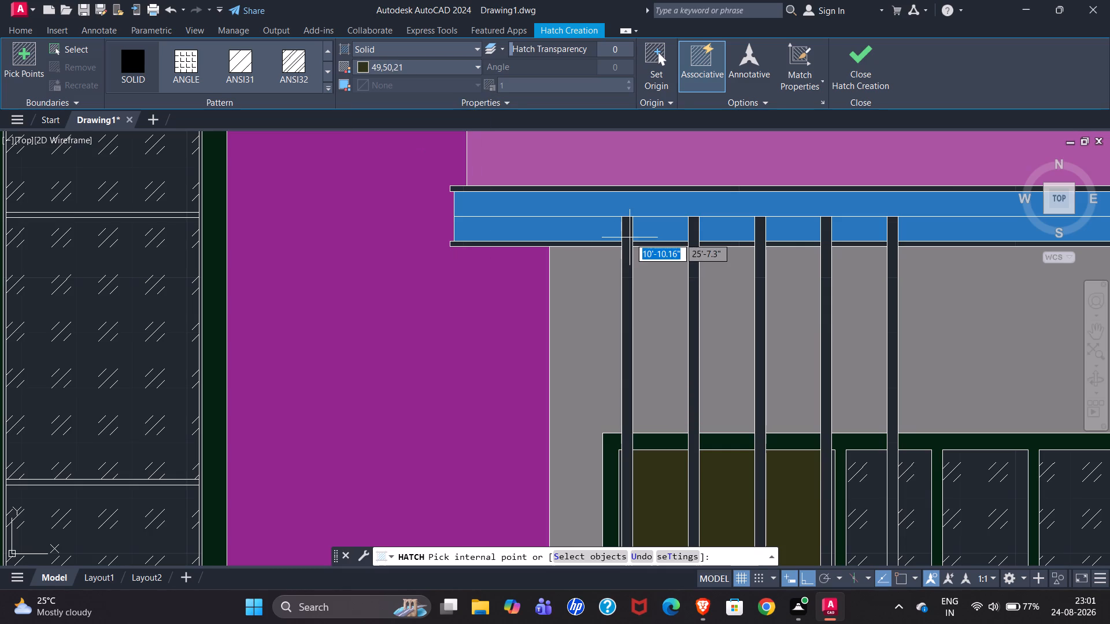
pyautogui.scroll(-3, 626, 235)
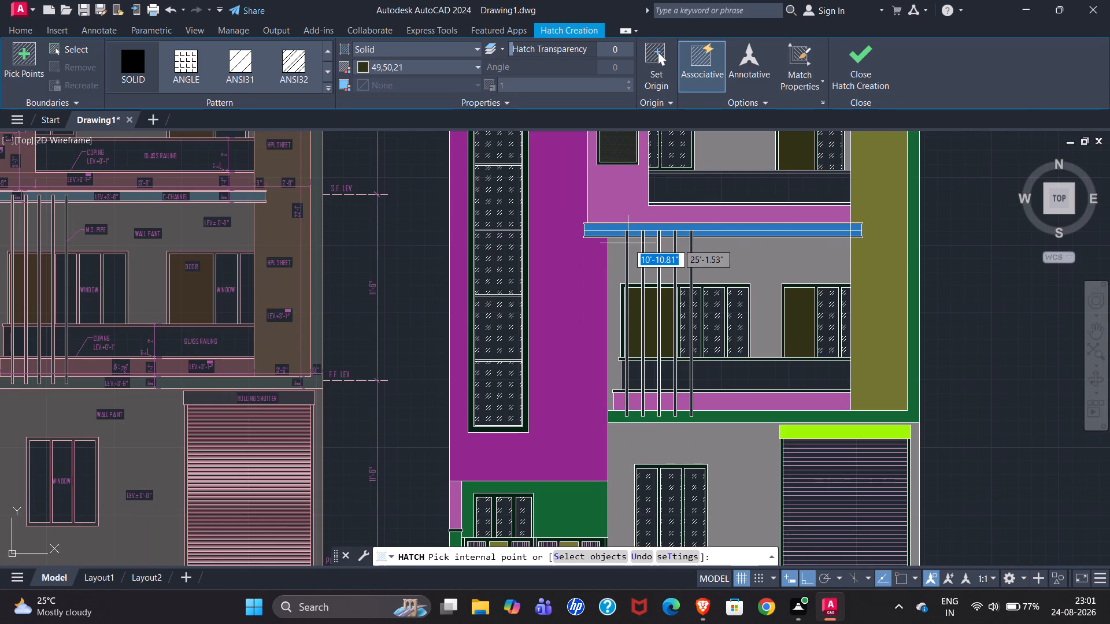
pyautogui.scroll(2, 624, 309)
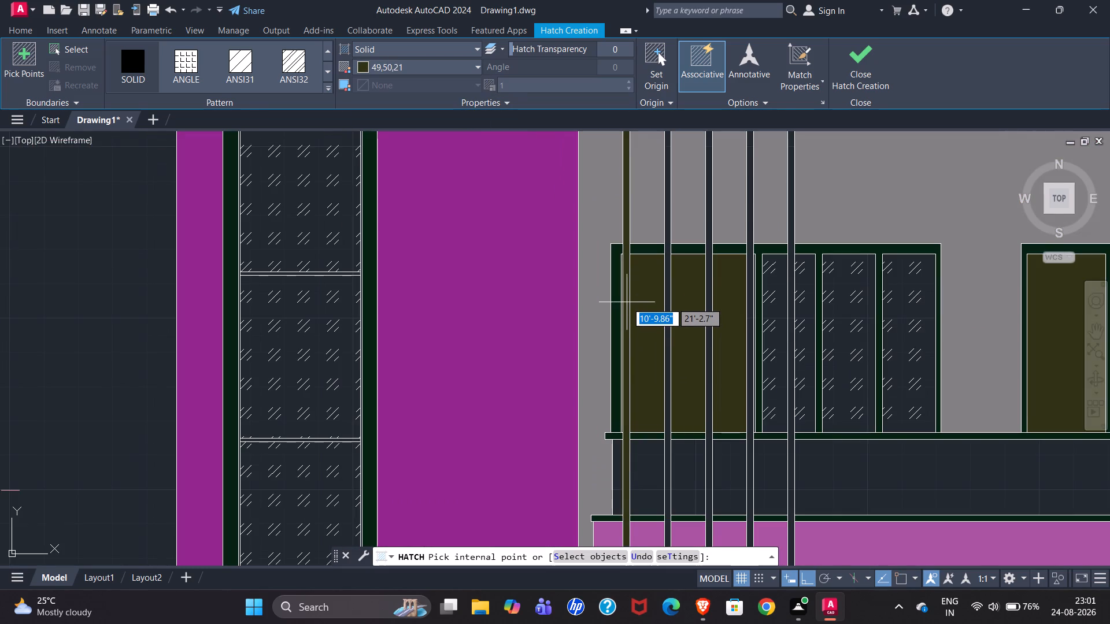
pyautogui.click(436, 64)
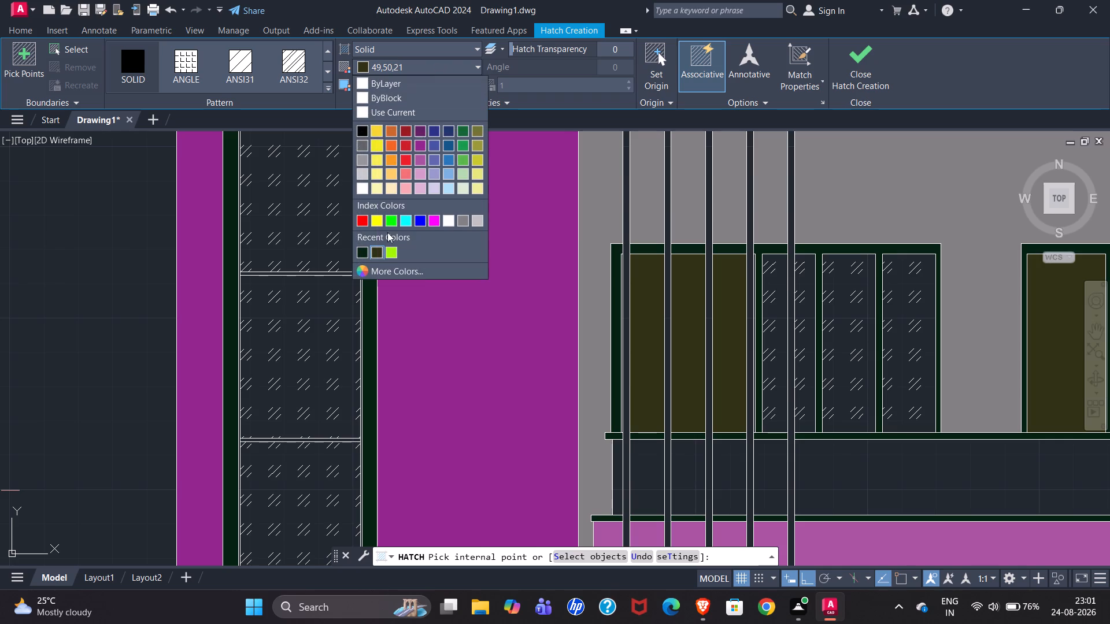
pyautogui.click(360, 252)
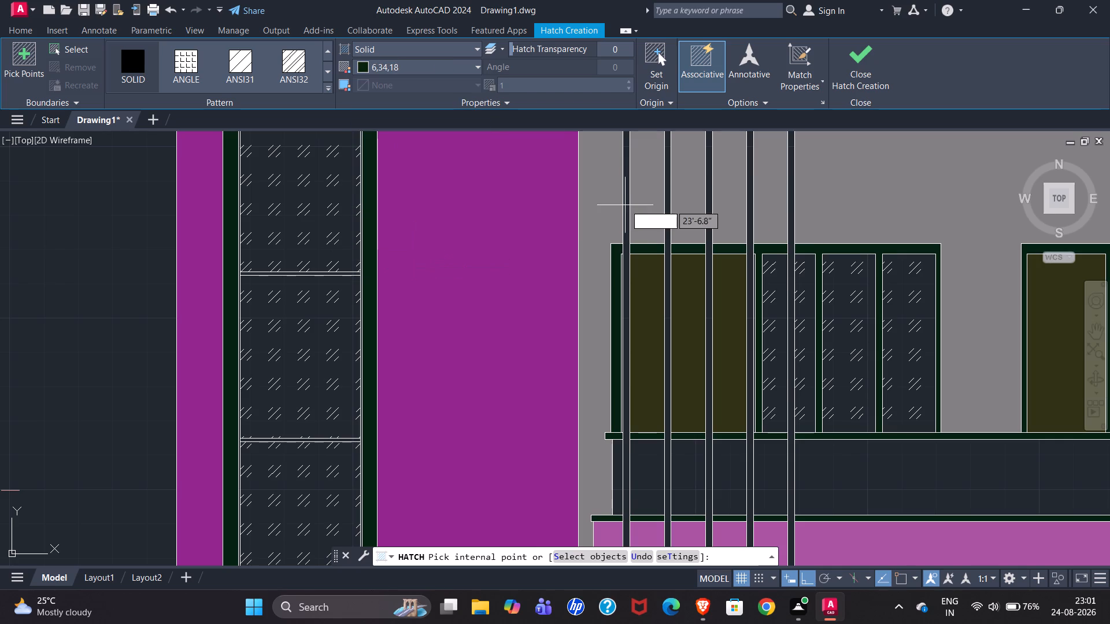
pyautogui.scroll(-1, 623, 208)
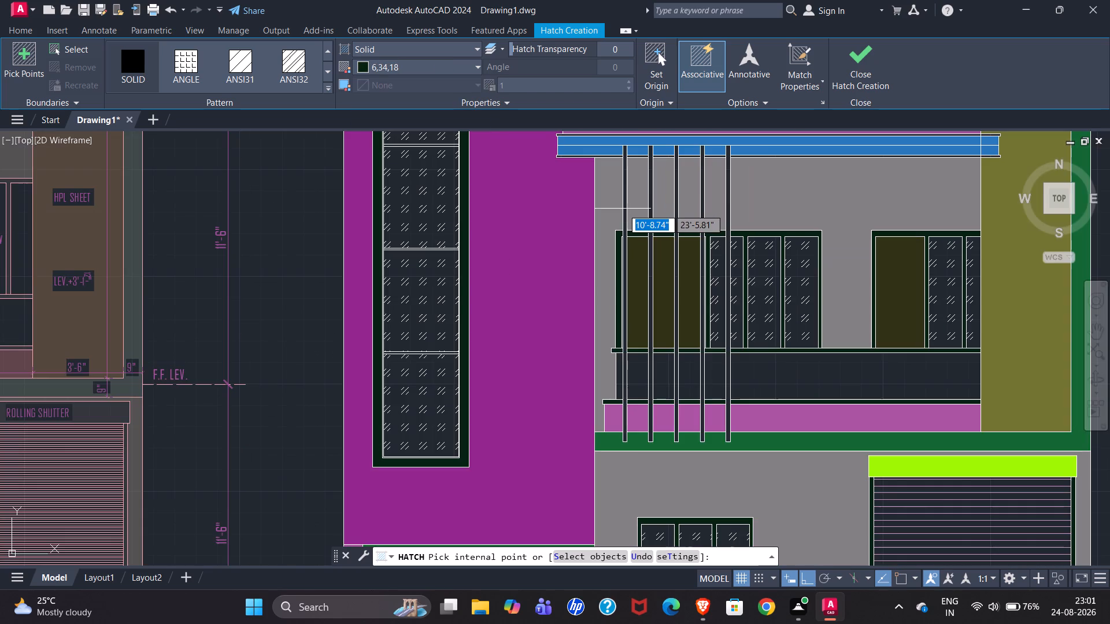
pyautogui.click(625, 205)
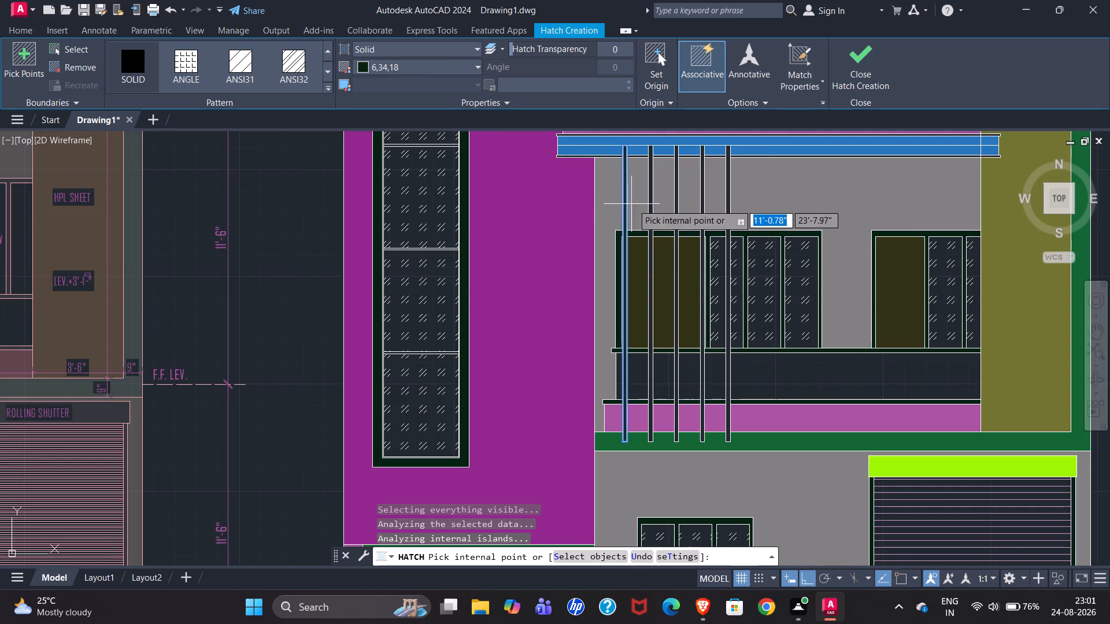
pyautogui.click(653, 194)
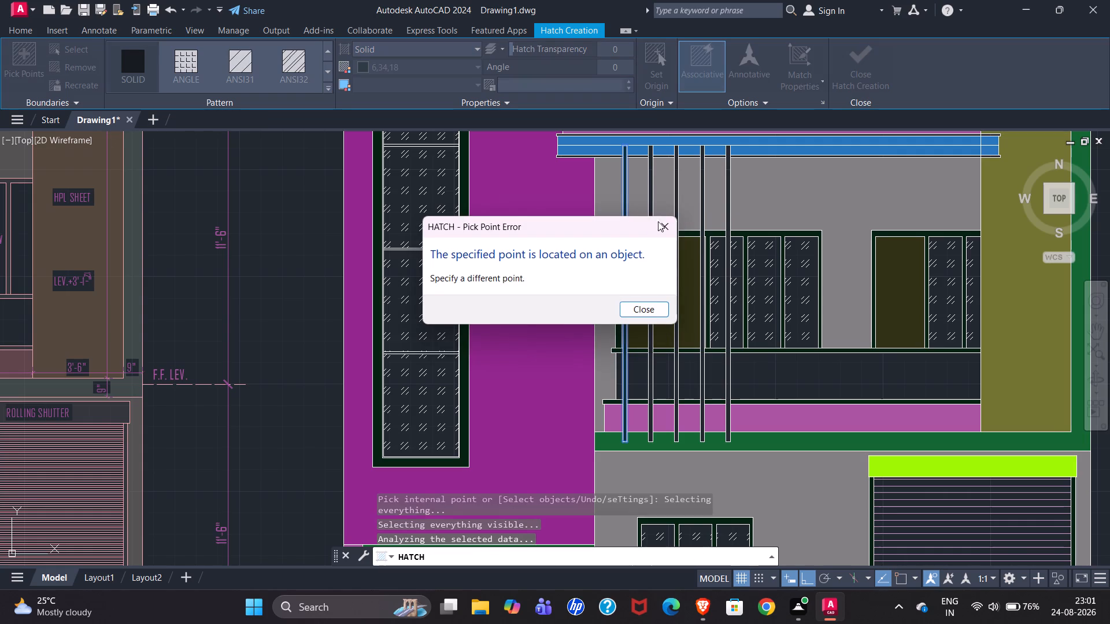
pyautogui.click(663, 222)
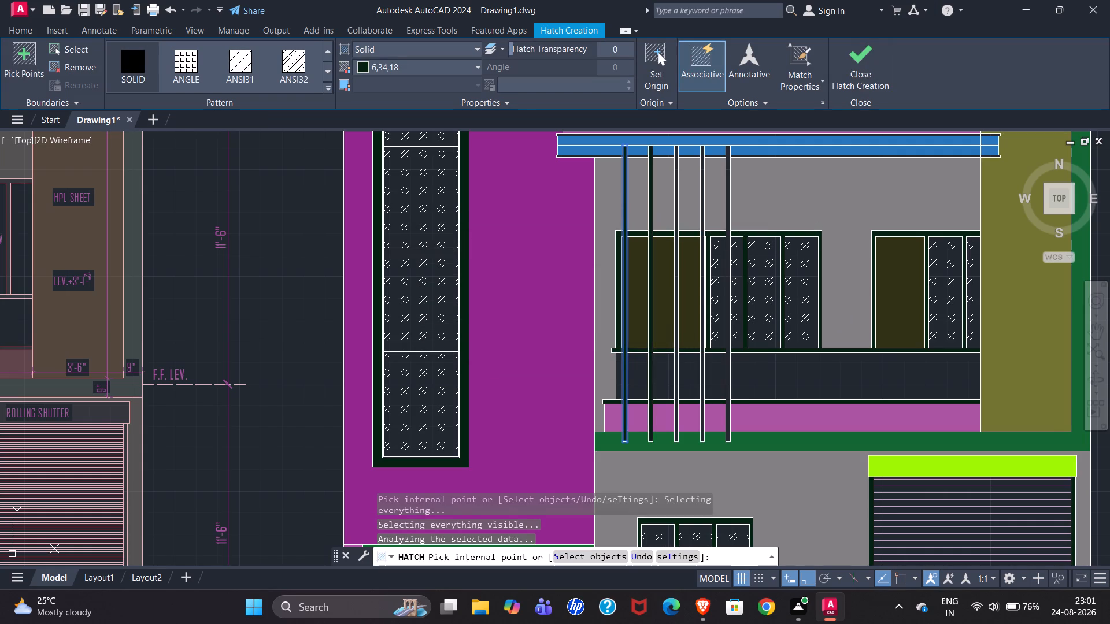
pyautogui.click(652, 200)
pyautogui.click(676, 195)
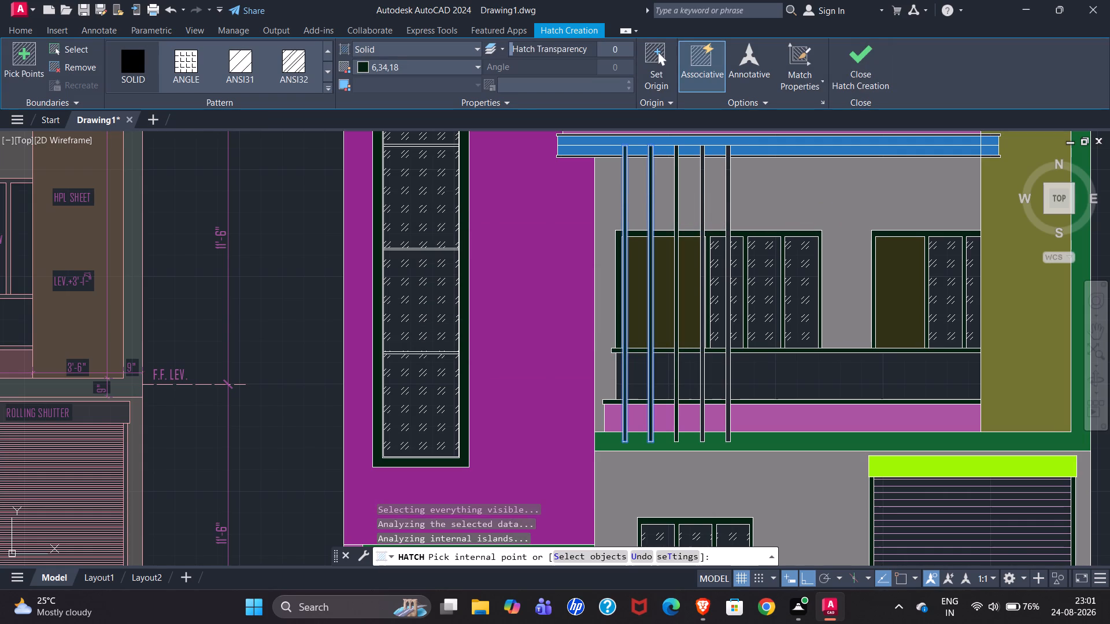
pyautogui.click(702, 192)
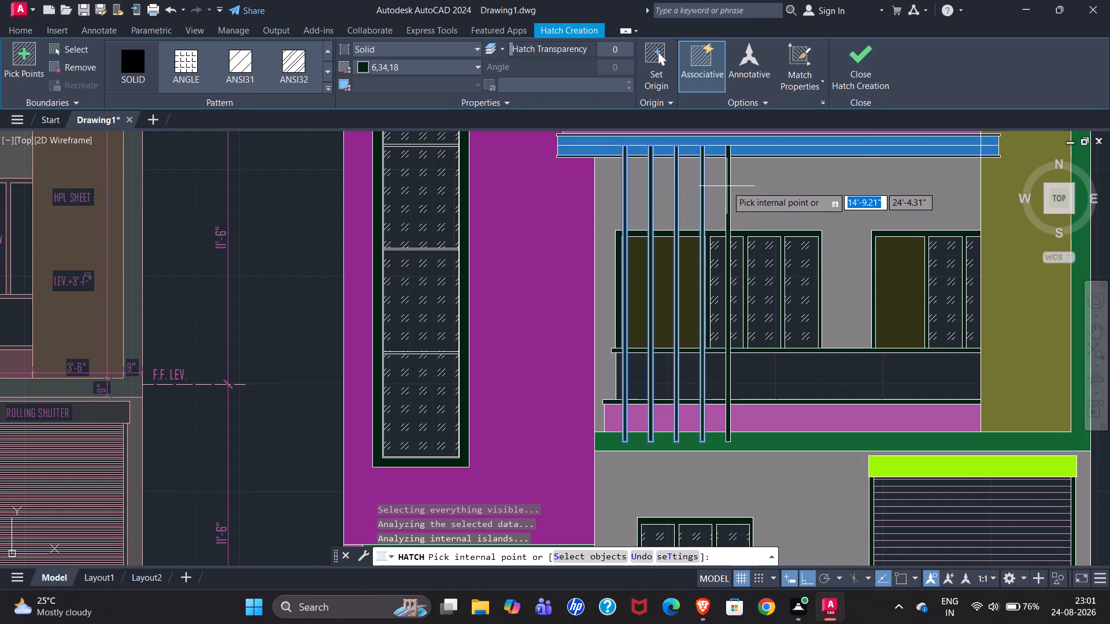
pyautogui.click(727, 186)
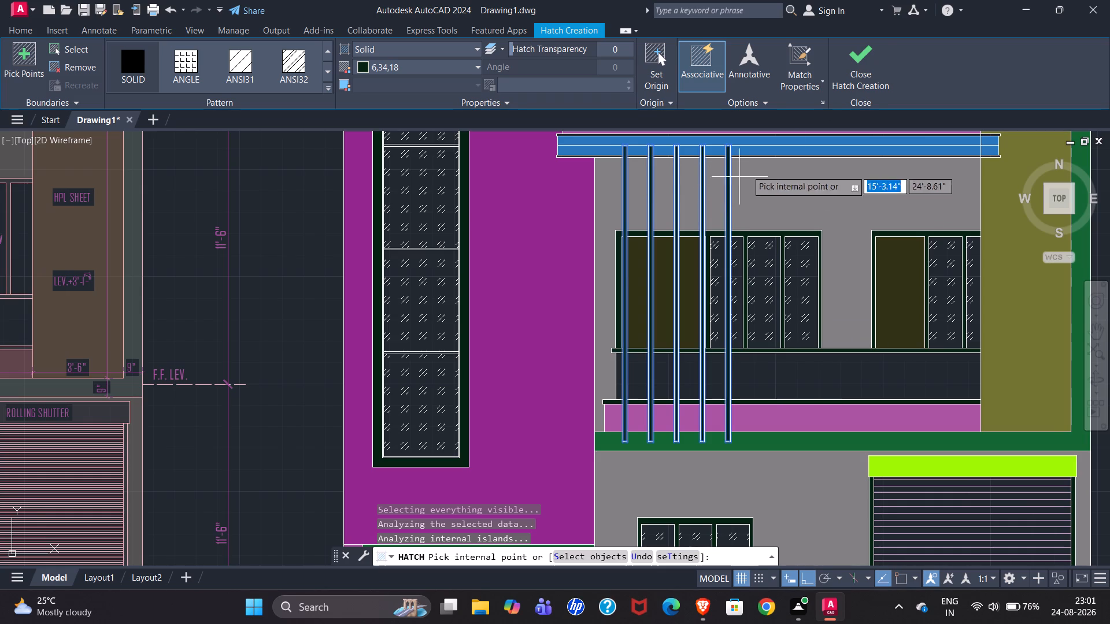
pyautogui.click(868, 65)
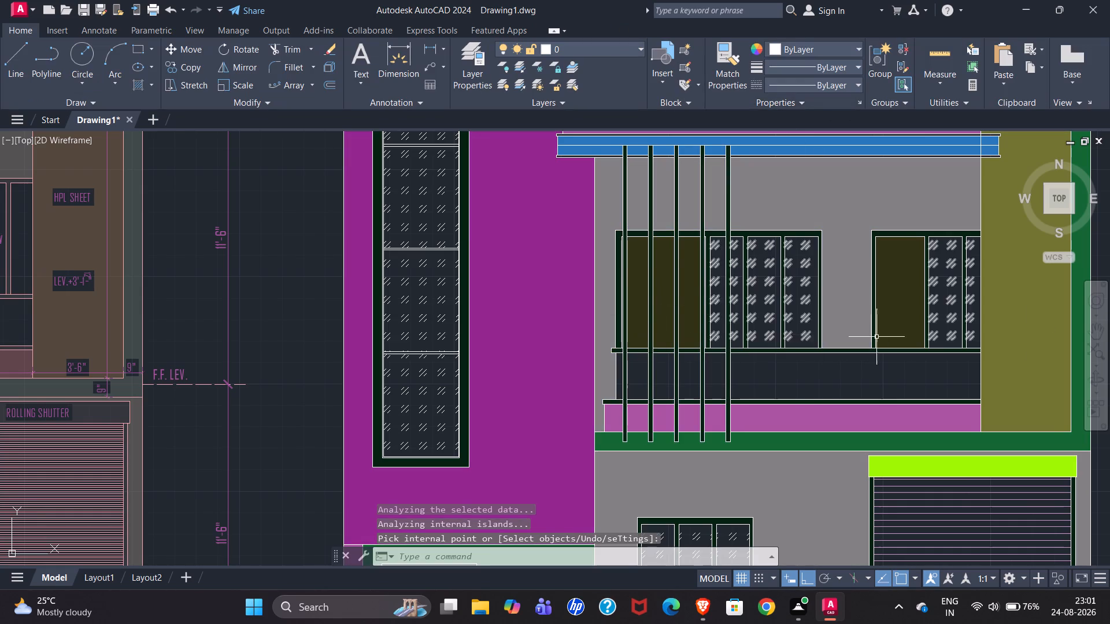
# Examine the whole hatched elevation against the annotated reference, from the mumty and terrace railing to the gate and steps, for unfilled parts.
pyautogui.scroll(-2, 404, 352)
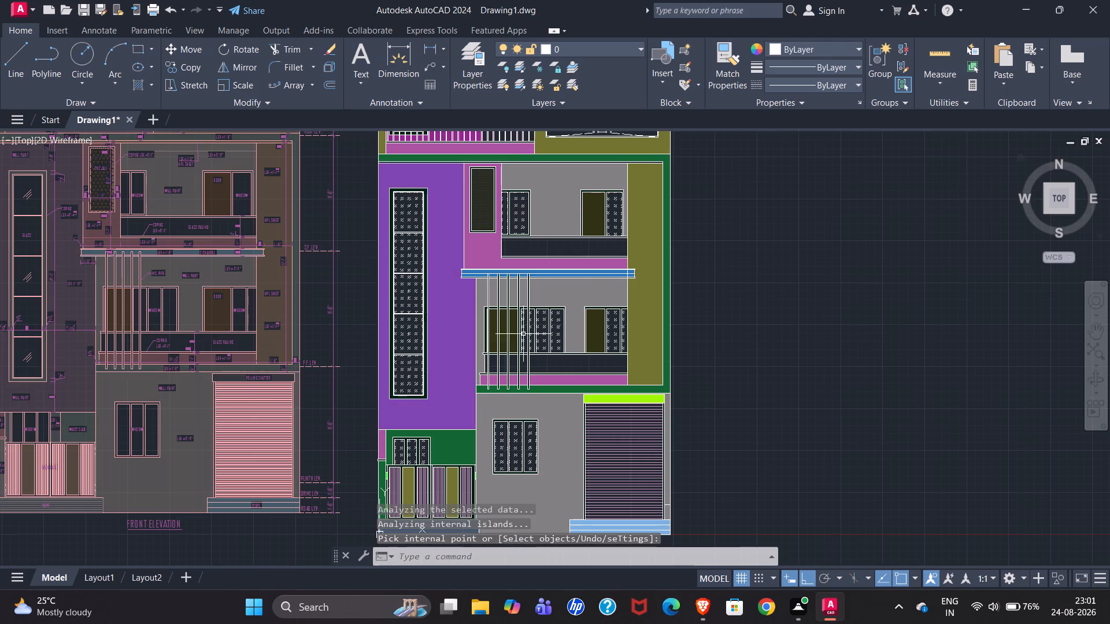
pyautogui.scroll(3, 473, 185)
pyautogui.scroll(-2, 487, 301)
pyautogui.scroll(-1, 584, 325)
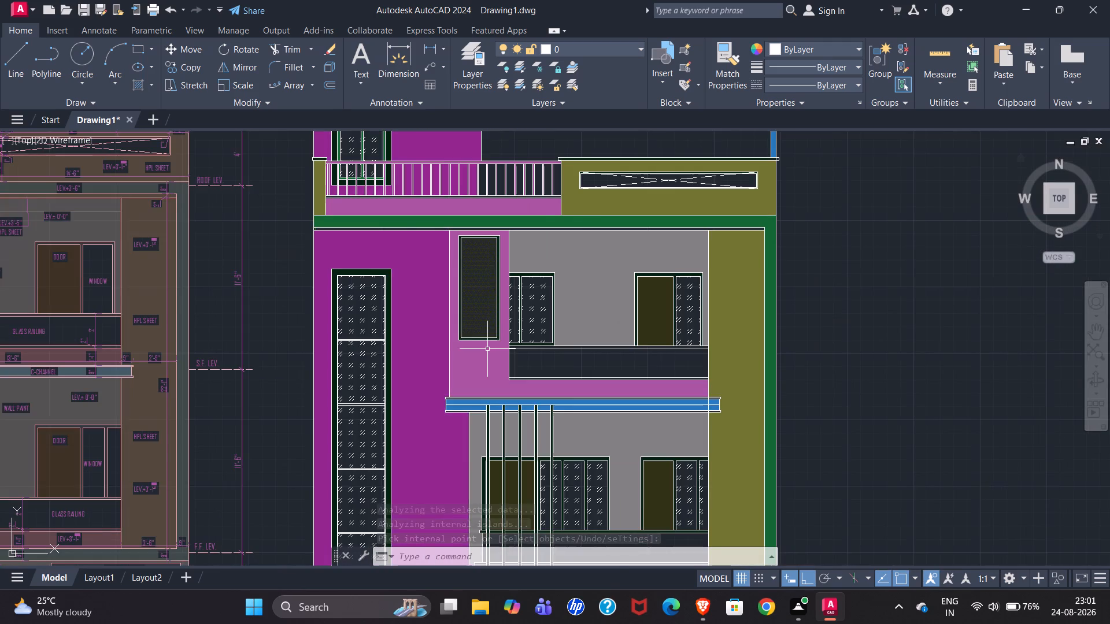
pyautogui.scroll(3, 487, 209)
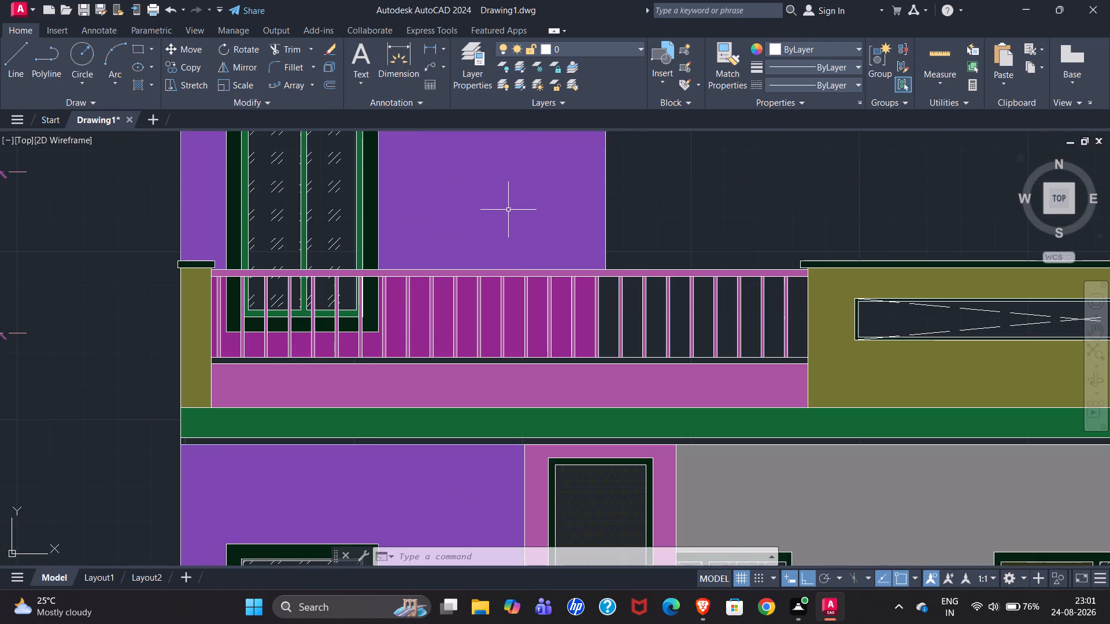
pyautogui.scroll(-2, 506, 376)
pyautogui.scroll(-1, 626, 226)
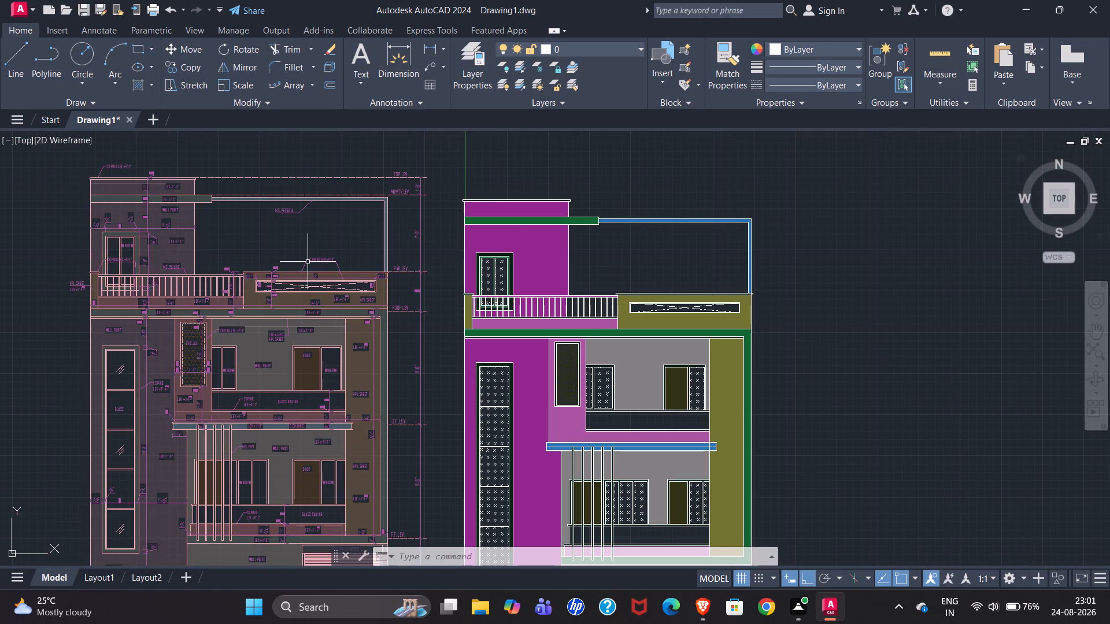
pyautogui.scroll(1, 127, 179)
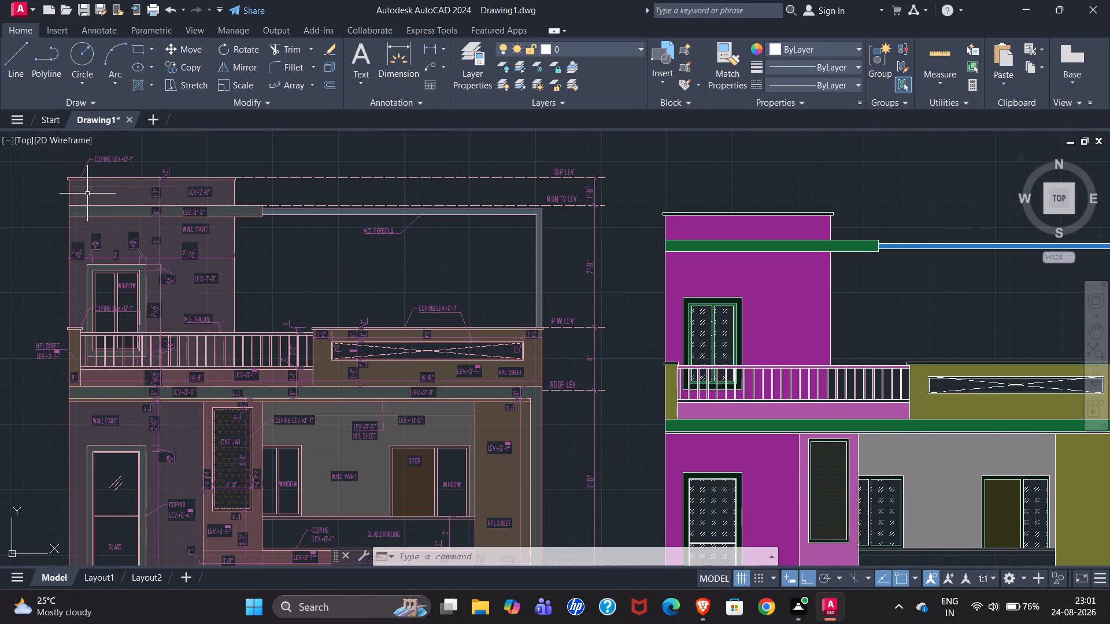
pyautogui.scroll(-1, 136, 211)
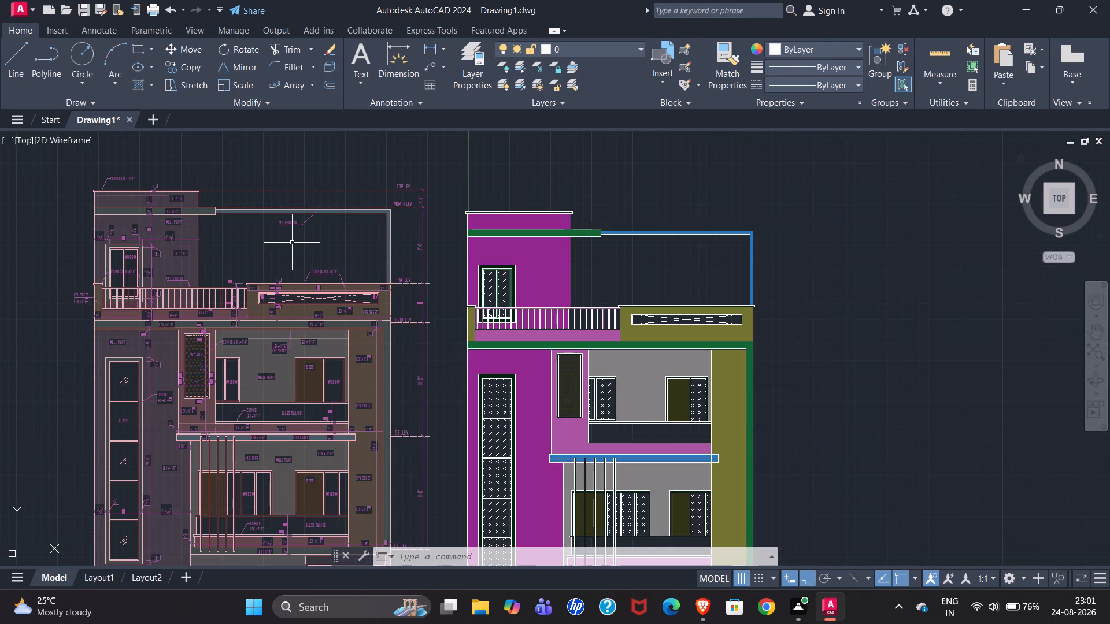
pyautogui.scroll(-1, 331, 150)
pyautogui.scroll(3, 609, 575)
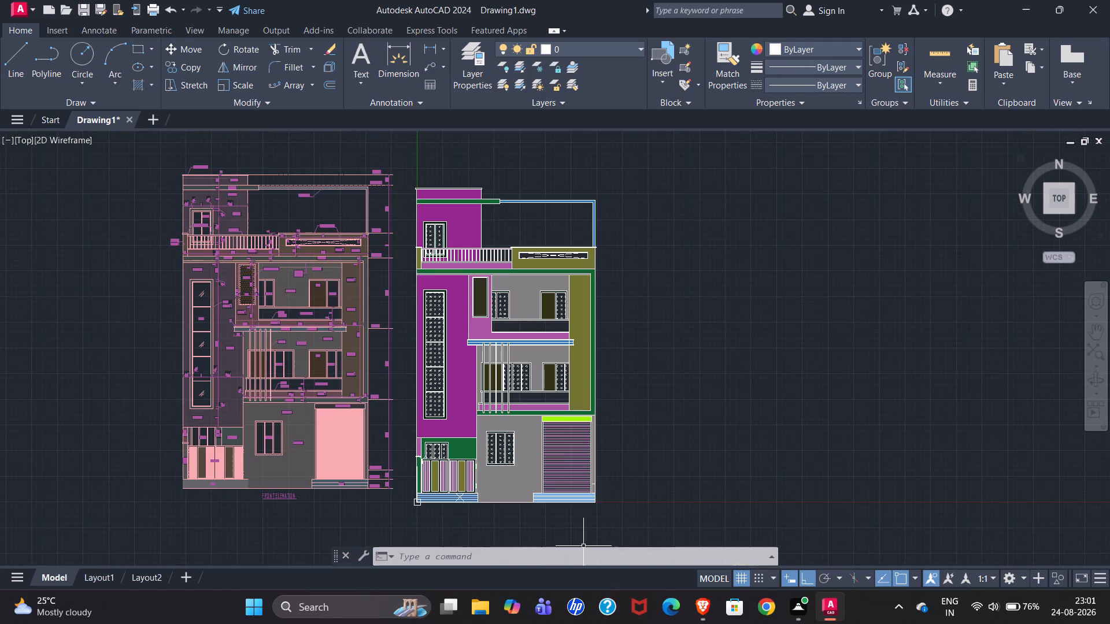
pyautogui.scroll(3, 347, 499)
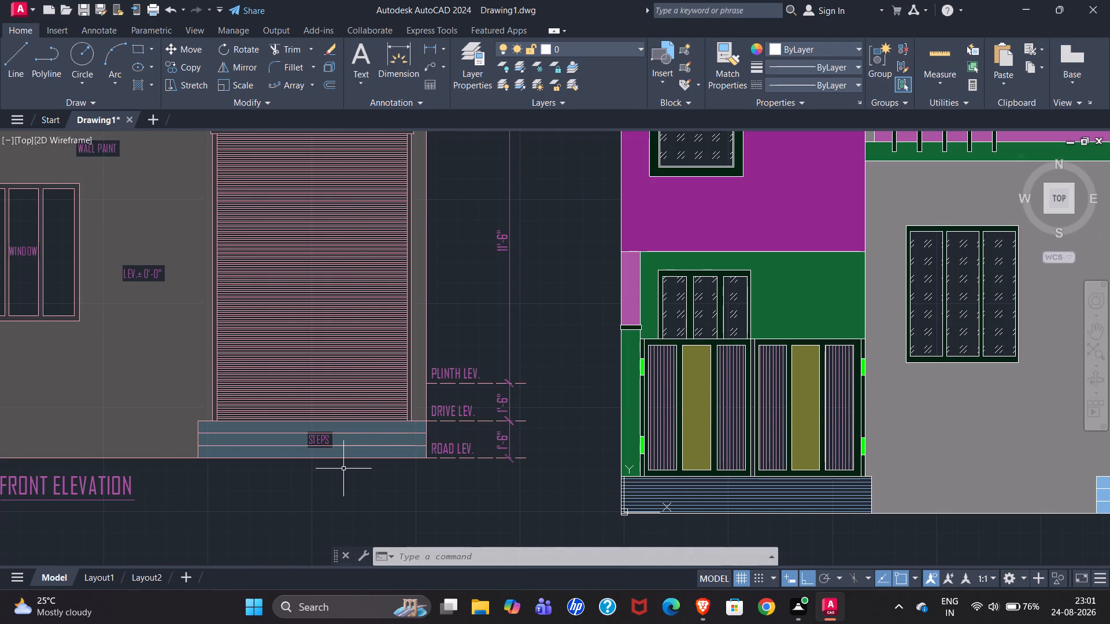
pyautogui.scroll(-1, 86, 335)
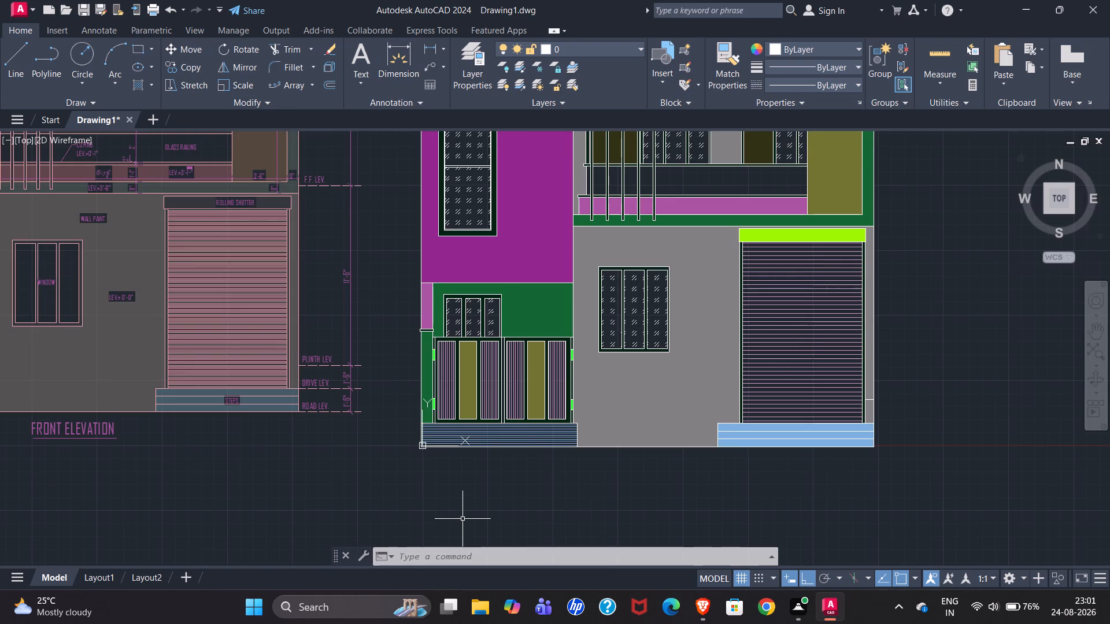
# Open the Dimension Style Manager and make the Standard dimension style current.
pyautogui.press('d')
pyautogui.press('i')
pyautogui.write('msty')
pyautogui.press('Return')
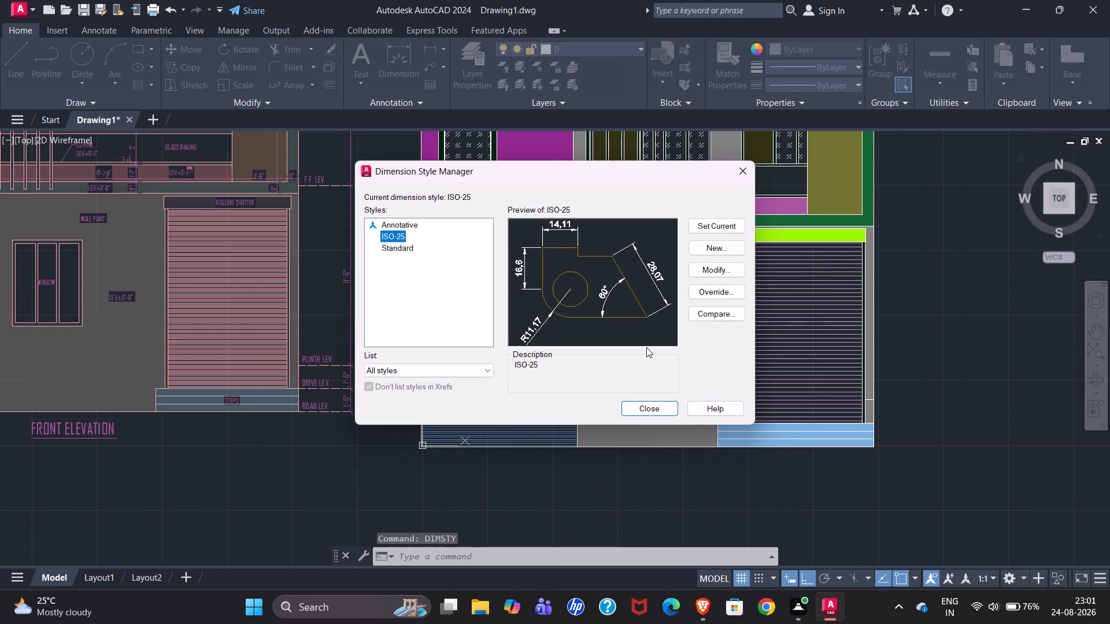
pyautogui.click(403, 243)
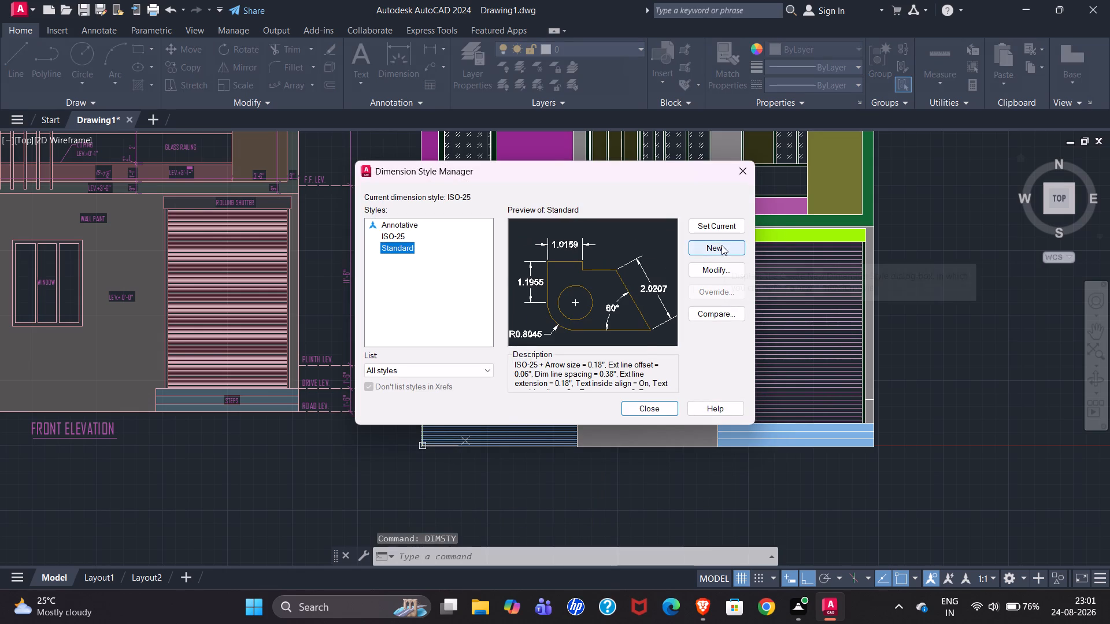
pyautogui.click(719, 229)
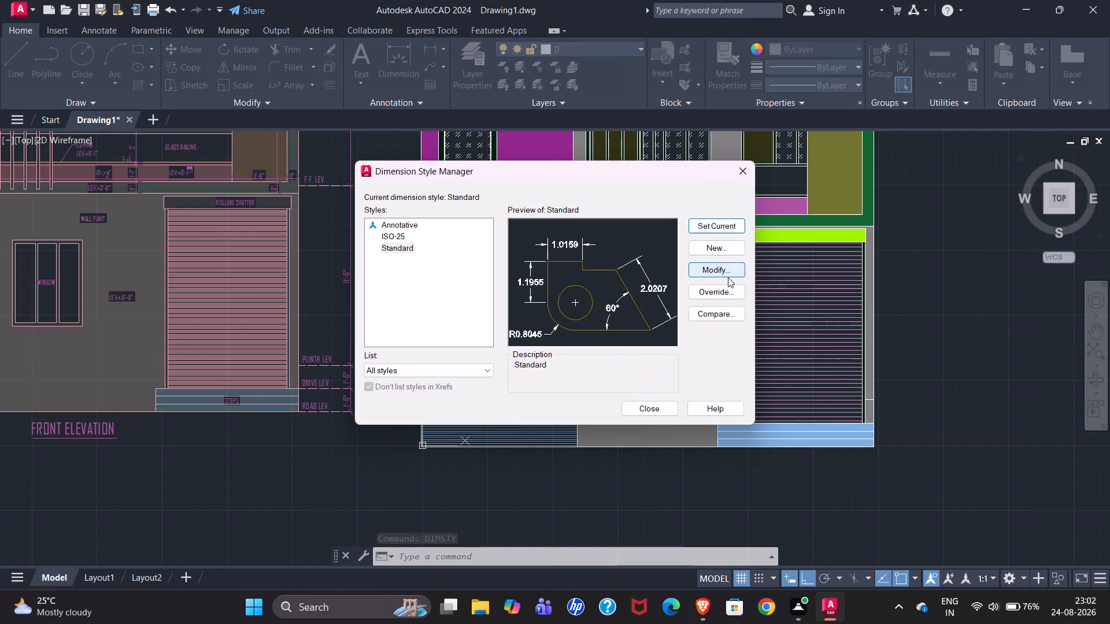
# Modify the Standard dimension style's primary units to Engineering format with a precision of 0'-0.00".
pyautogui.click(728, 276)
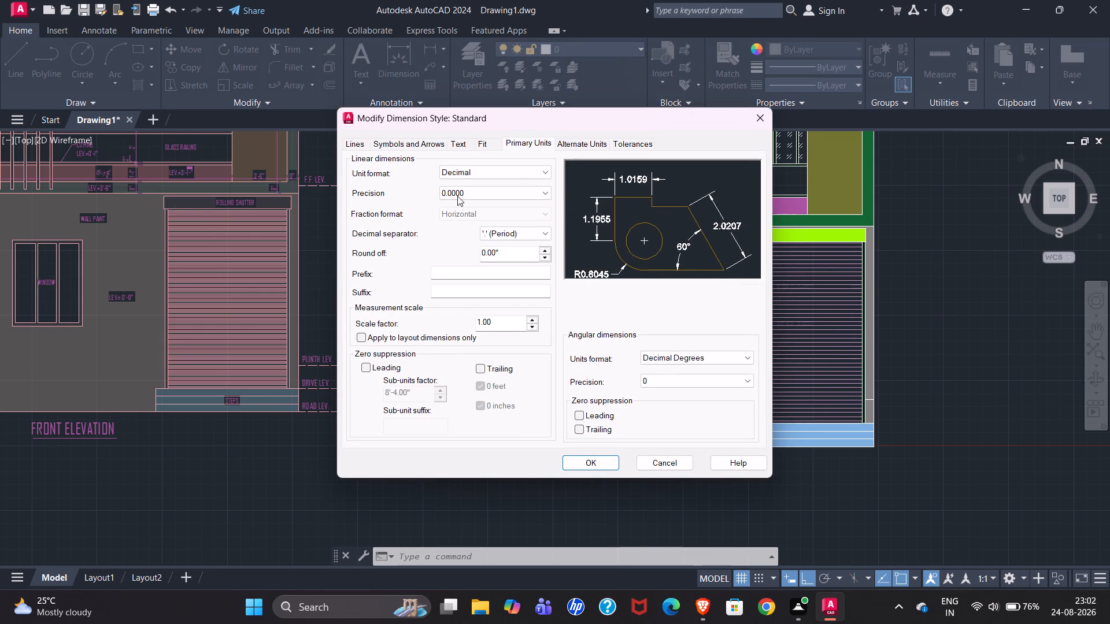
pyautogui.click(469, 170)
pyautogui.click(470, 211)
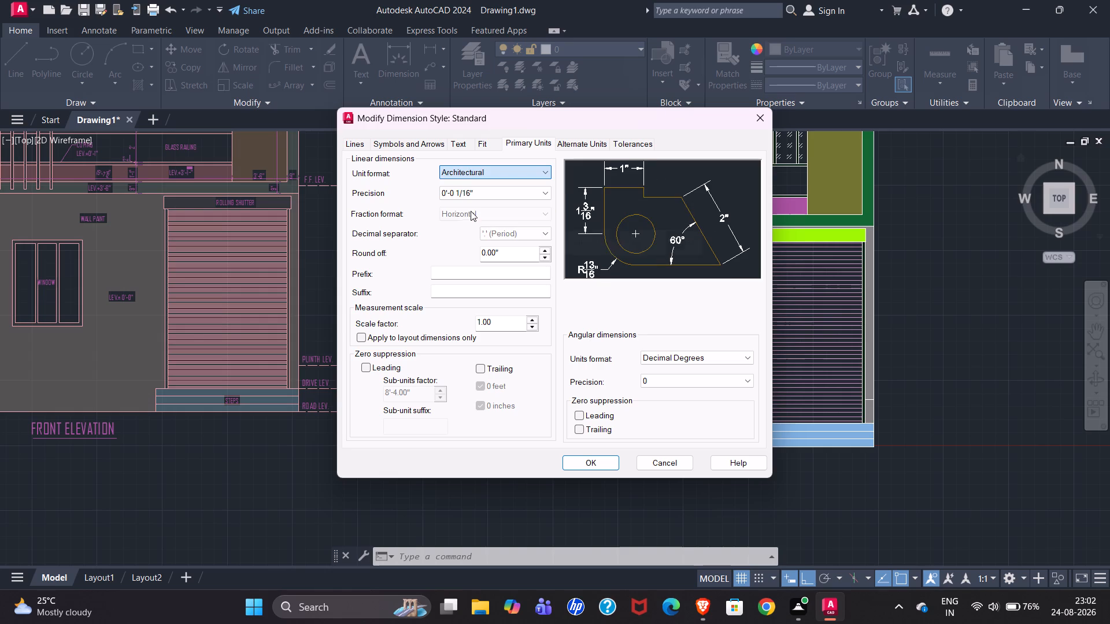
pyautogui.click(493, 179)
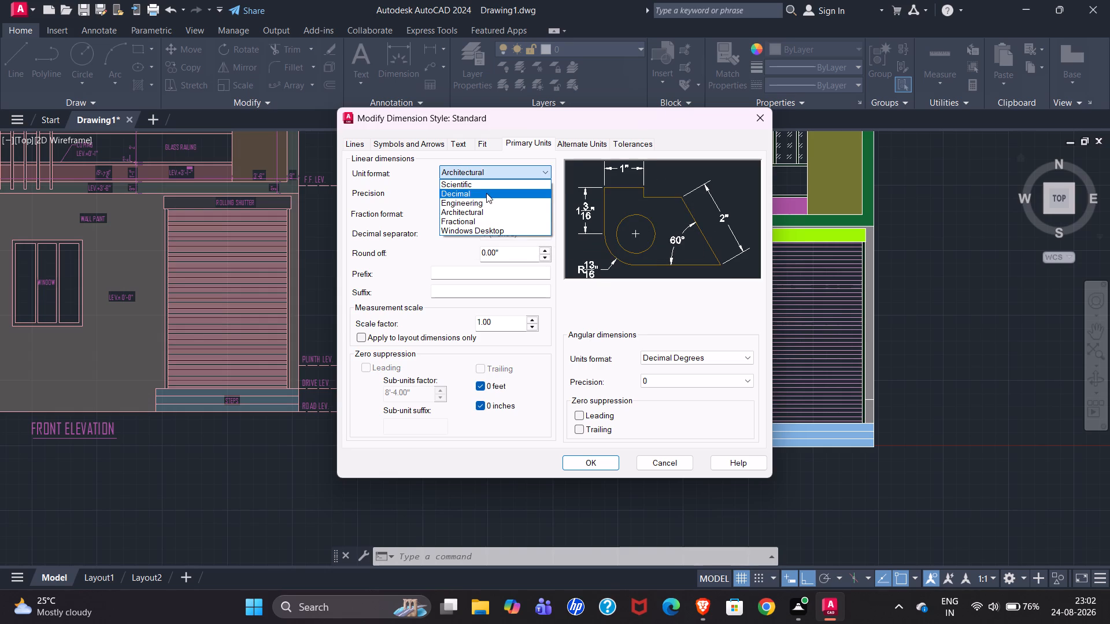
pyautogui.click(486, 199)
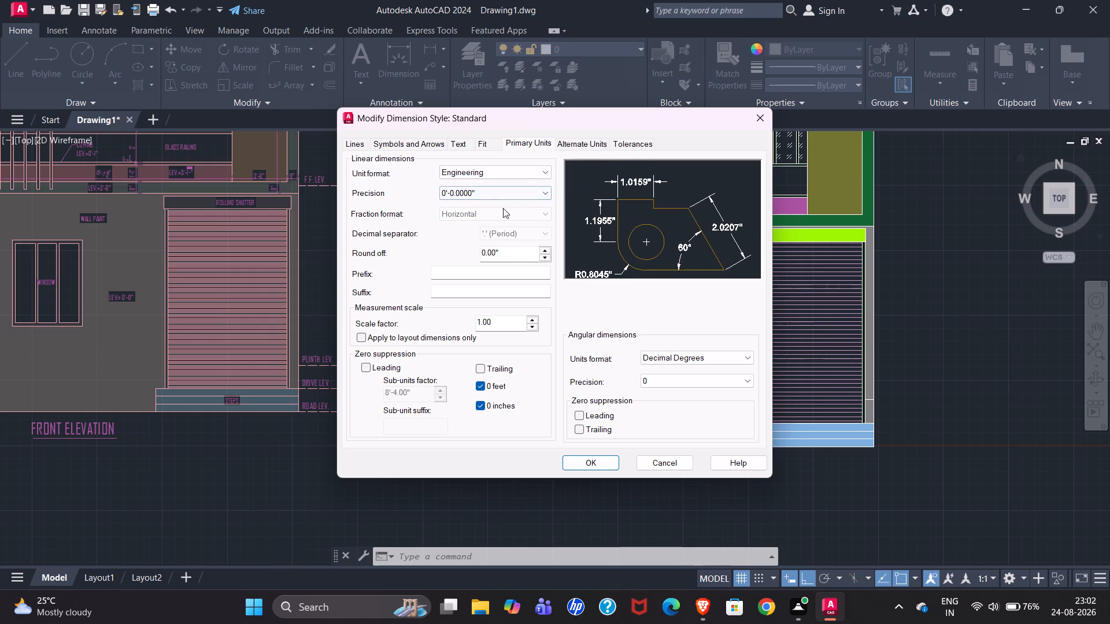
pyautogui.click(483, 198)
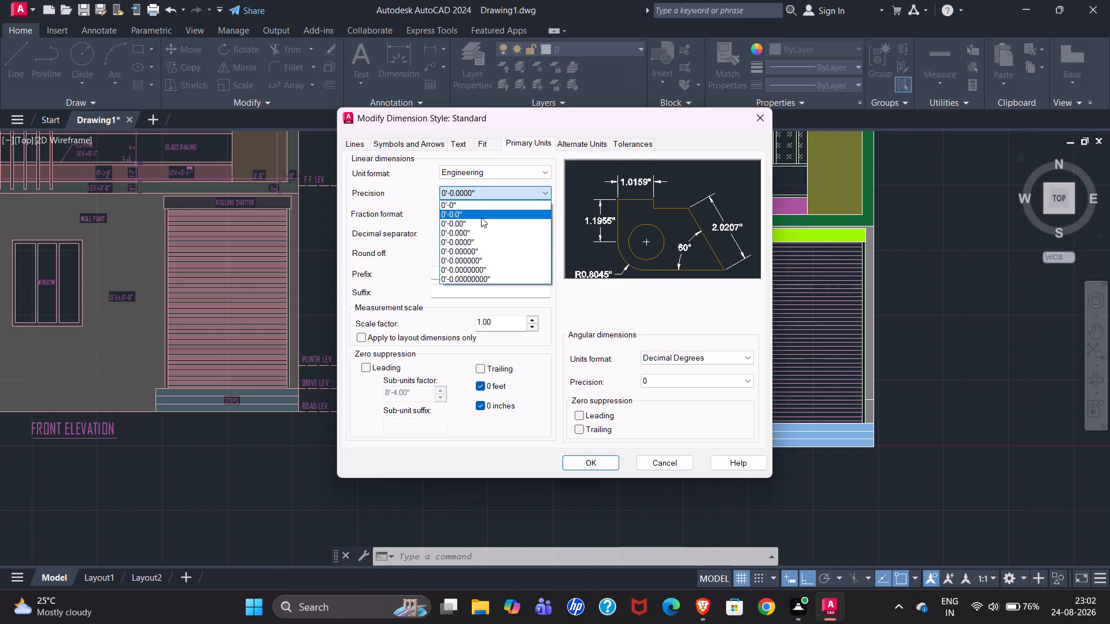
pyautogui.click(480, 223)
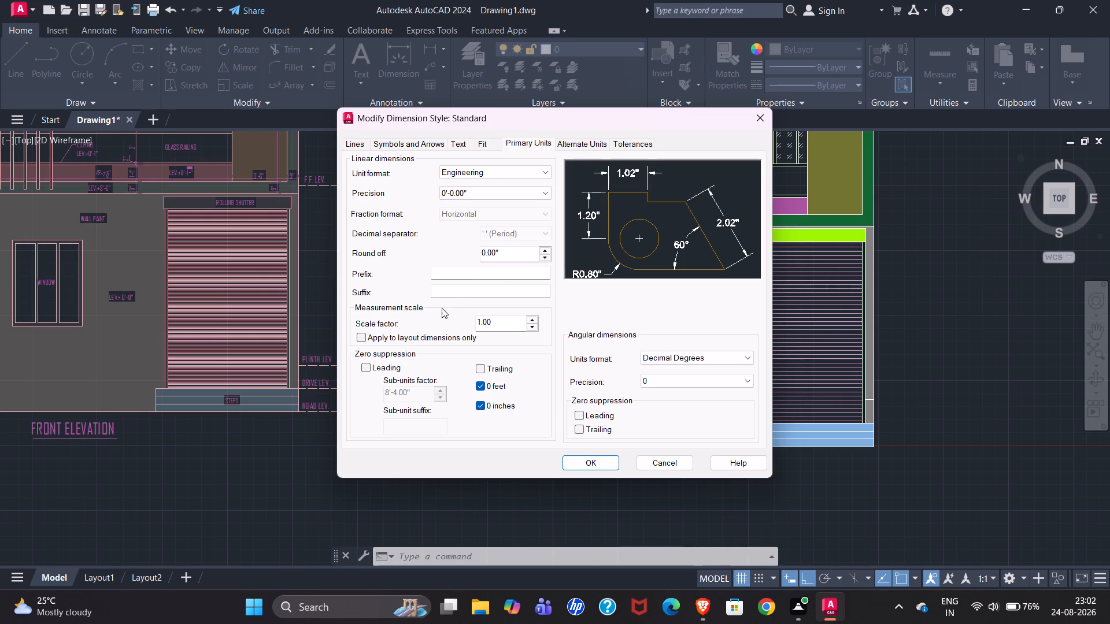
# Set the Standard dimension style's text height to 6".
pyautogui.click(486, 143)
pyautogui.click(461, 144)
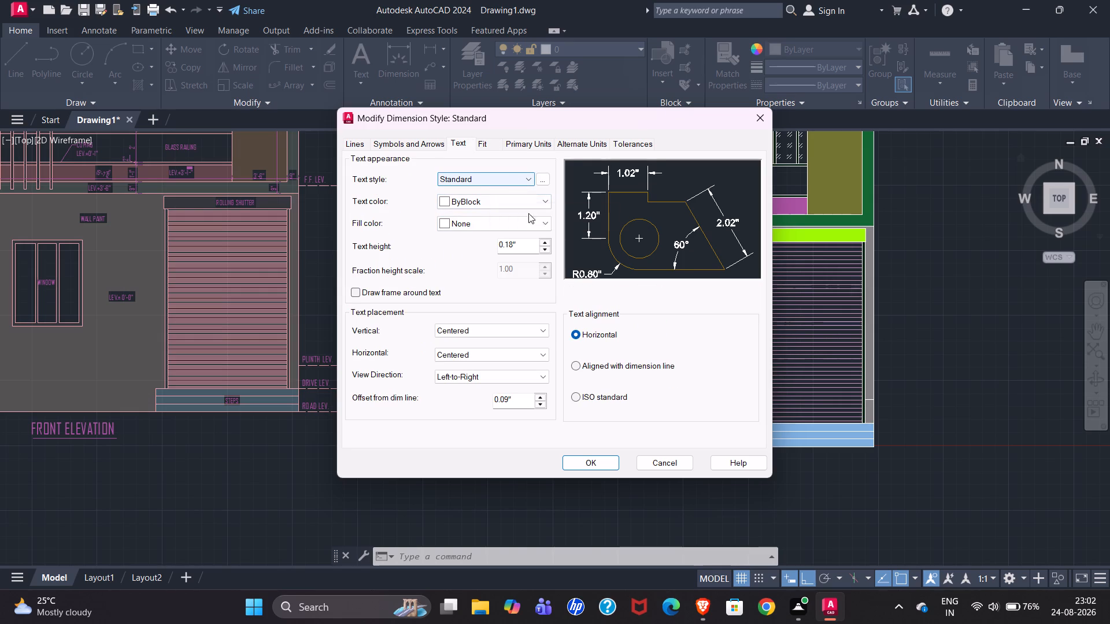
pyautogui.click(534, 239)
pyautogui.doubleClick(528, 242)
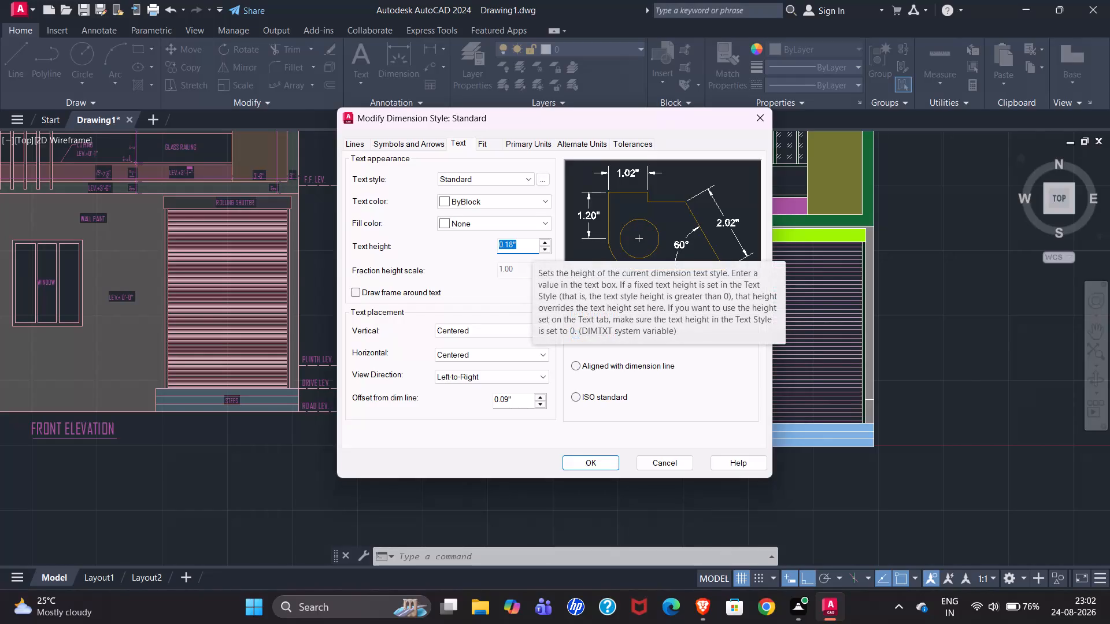
pyautogui.press('6')
pyautogui.hotkey('shift', '"')
pyautogui.press('Return')
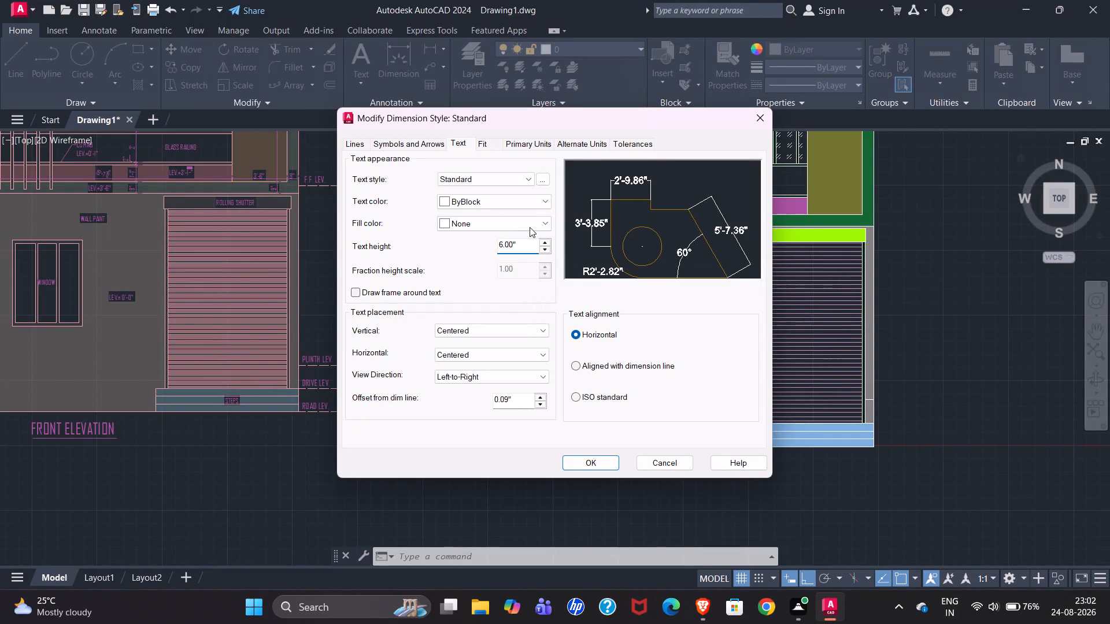
# Set the dimension style's first and second arrowheads to Architectural tick with an arrow size of 6".
pyautogui.click(401, 141)
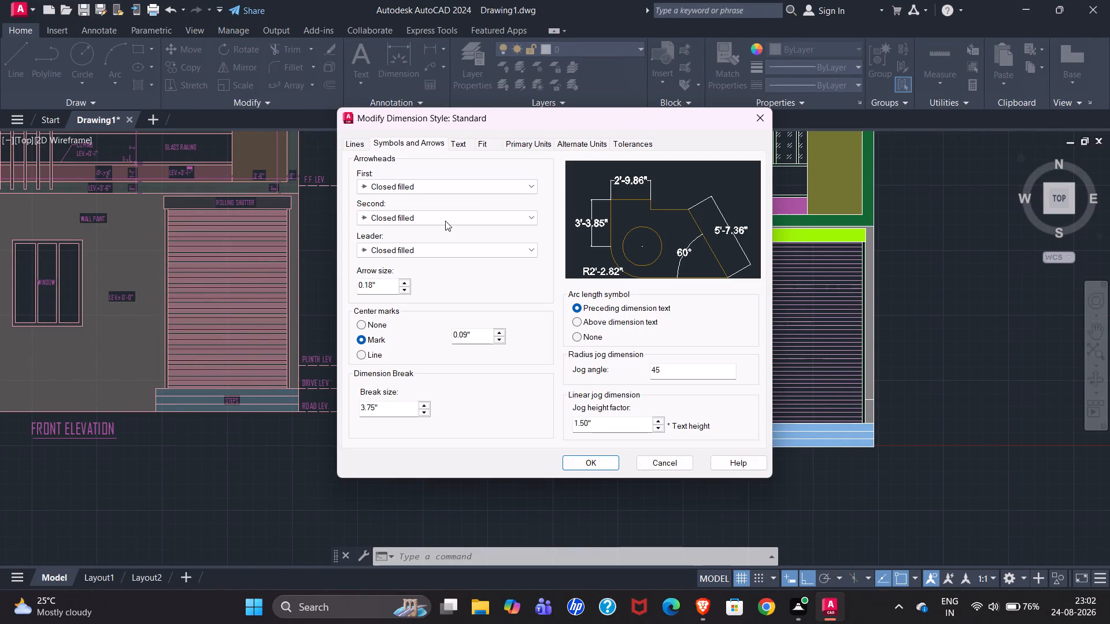
pyautogui.click(420, 188)
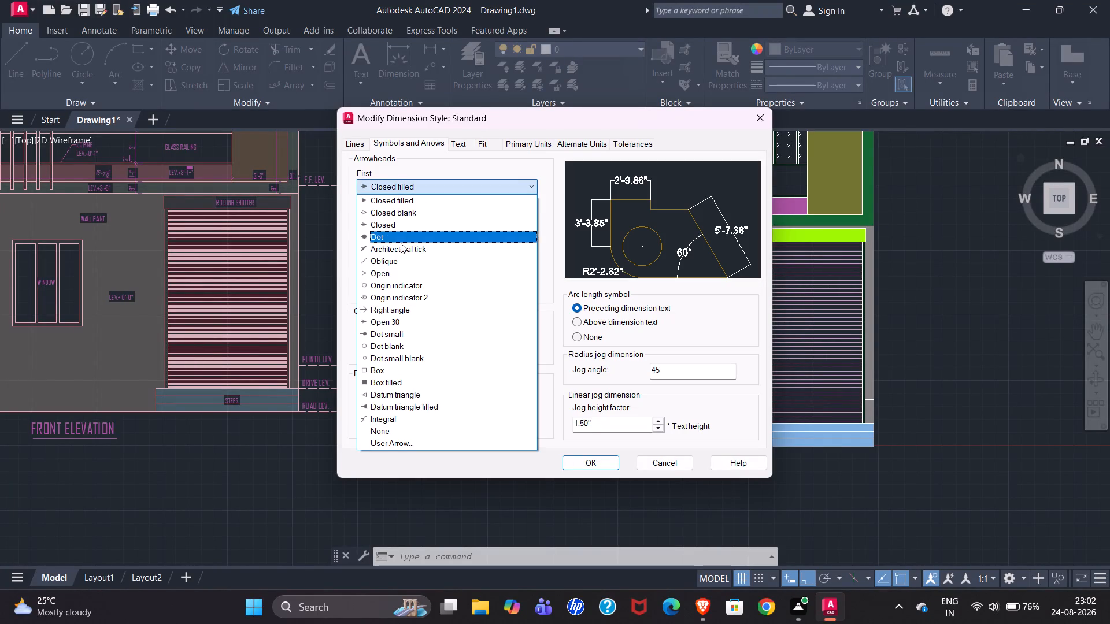
pyautogui.click(401, 251)
pyautogui.doubleClick(391, 286)
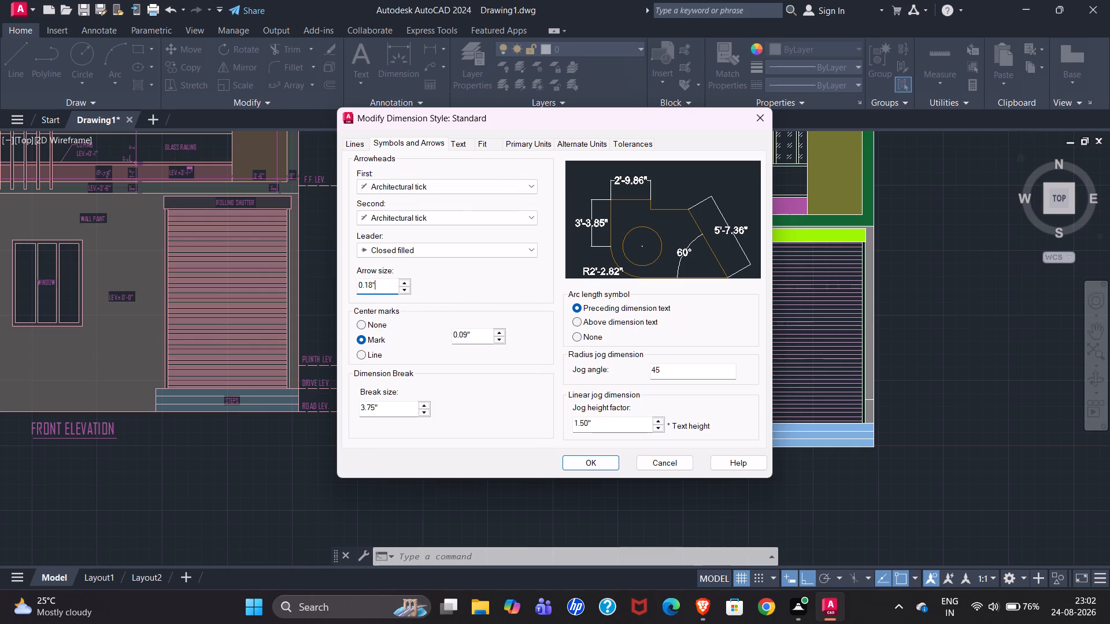
pyautogui.press('6')
pyautogui.hotkey('shift', '"')
pyautogui.press('Return')
# Suppress extension lines 1 and 2 in the Standard dimension style, save the changes and close the Dimension Style Manager.
pyautogui.click(357, 147)
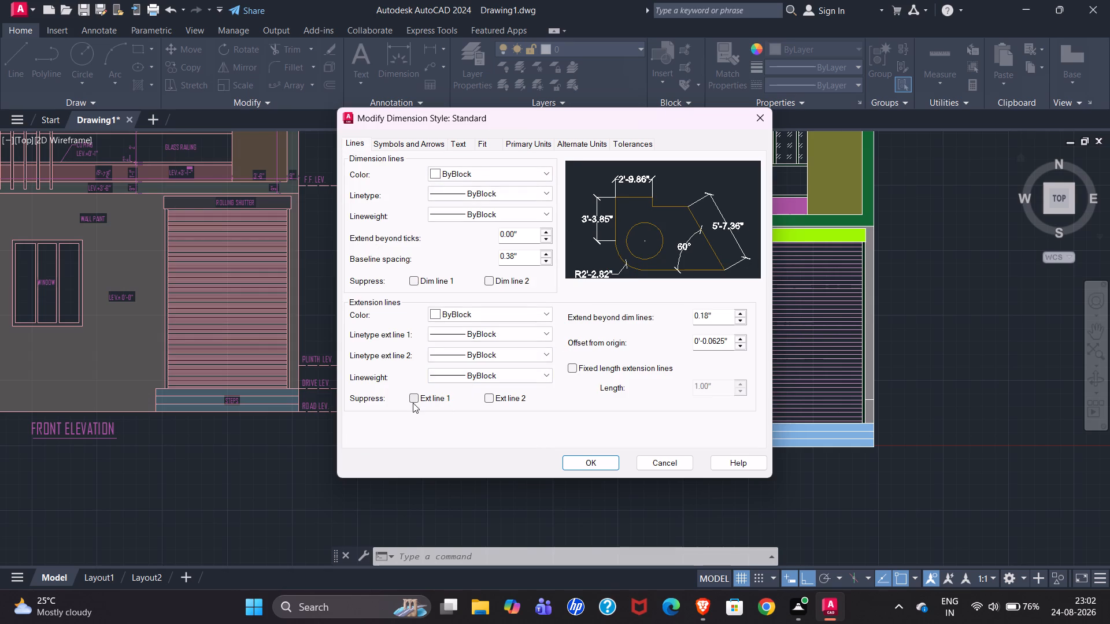
pyautogui.click(413, 403)
pyautogui.click(491, 400)
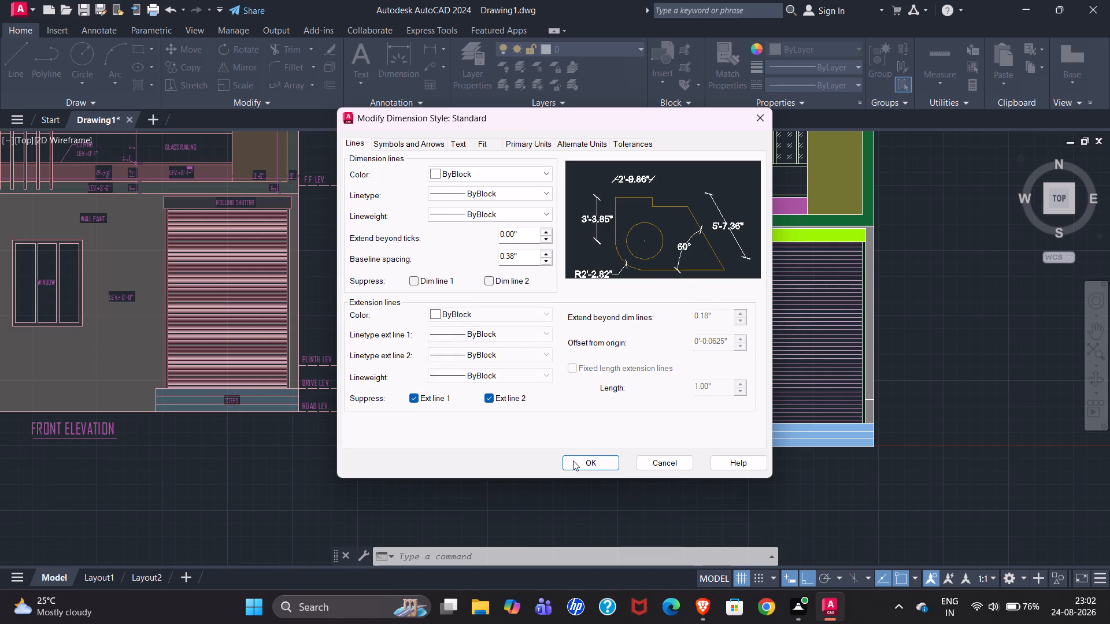
pyautogui.click(585, 459)
pyautogui.click(637, 411)
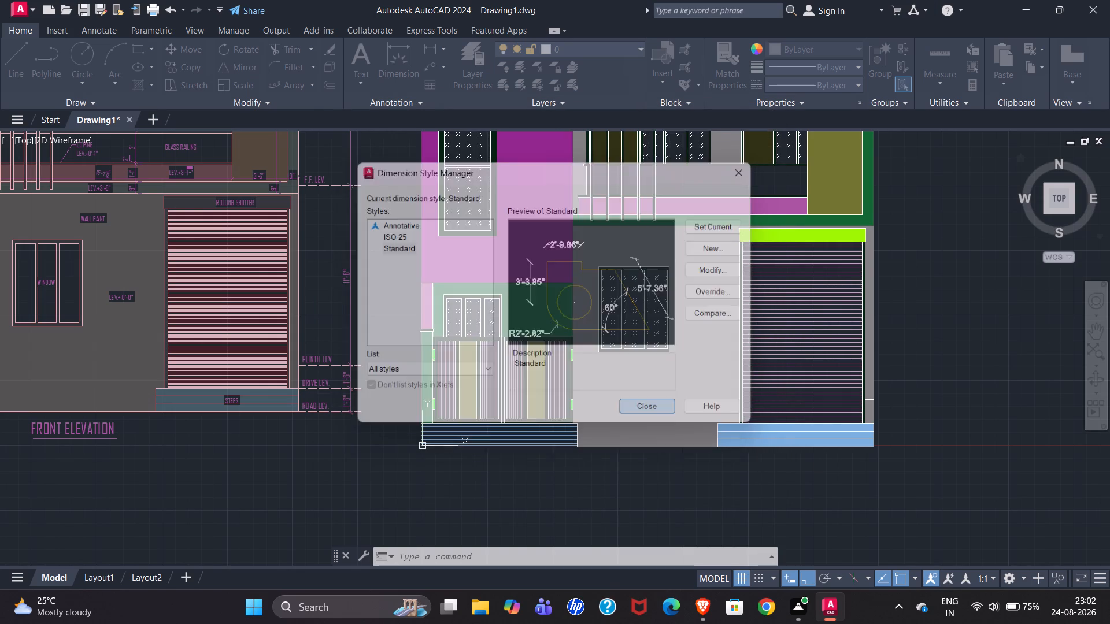
# Dimension the height of the blue steps below the rolling shutter, placing the vertical dimension outside the elevation's outer wall edge.
pyautogui.scroll(2, 884, 455)
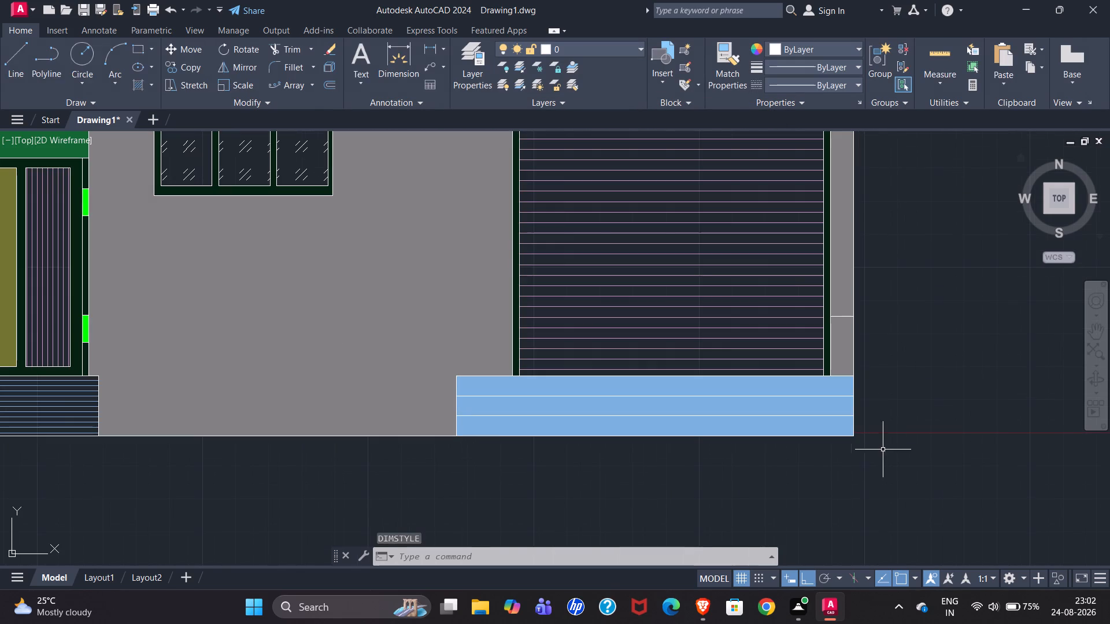
pyautogui.scroll(2, 897, 445)
pyautogui.scroll(-1, 807, 438)
pyautogui.scroll(-1, 752, 443)
pyautogui.scroll(1, 790, 440)
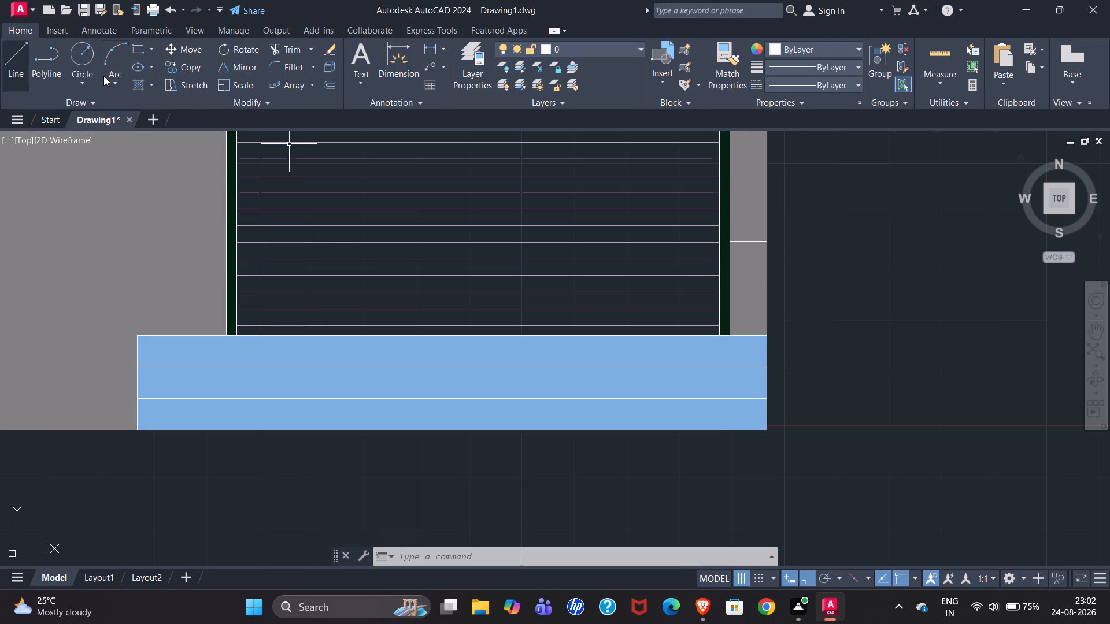
pyautogui.click(407, 68)
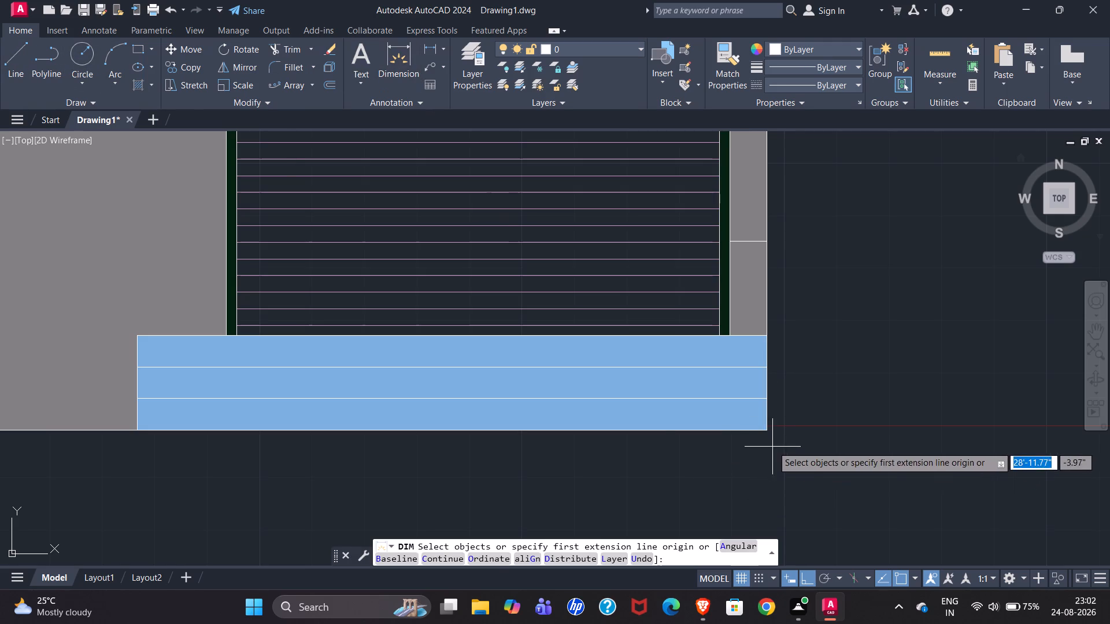
pyautogui.click(764, 430)
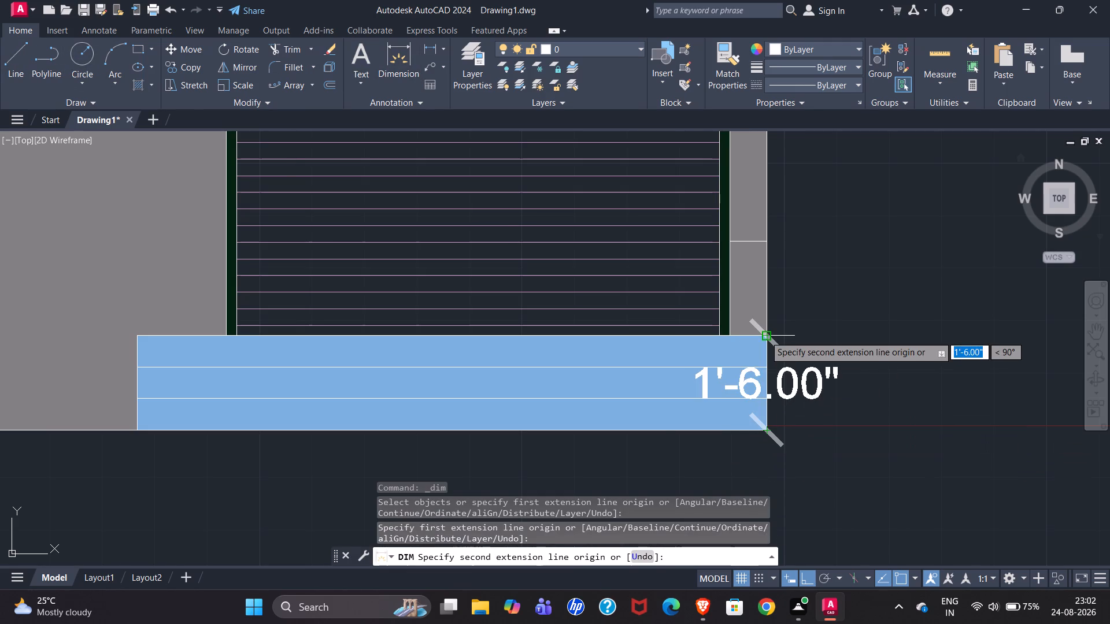
pyautogui.click(765, 336)
pyautogui.click(894, 340)
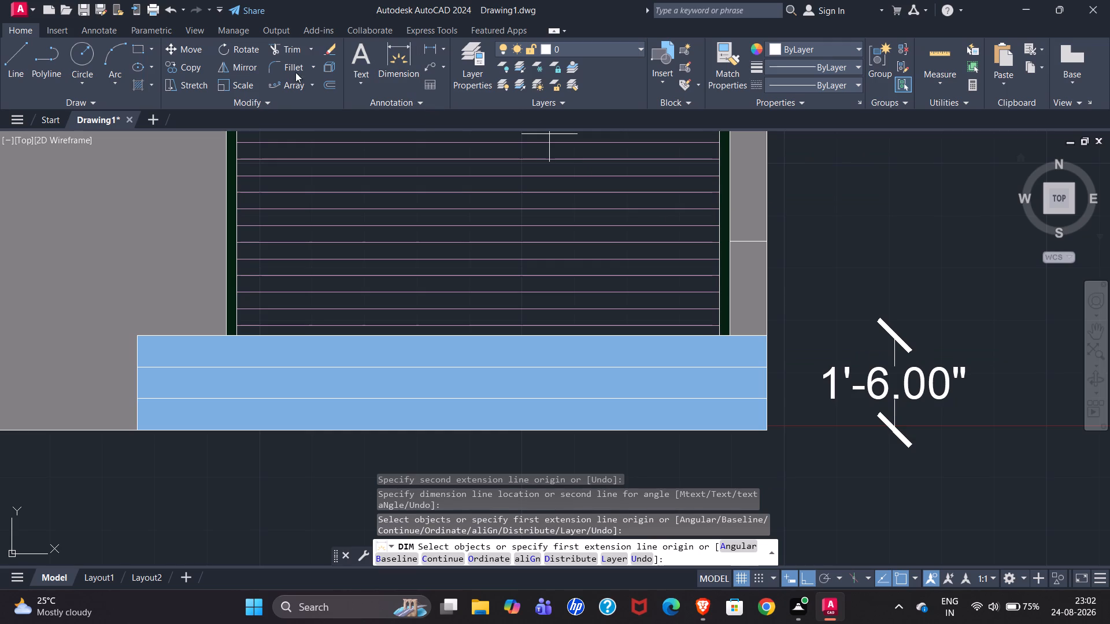
# Continue the vertical dimension from the top of the steps to the plinth-level line on the outer wall.
pyautogui.click(105, 36)
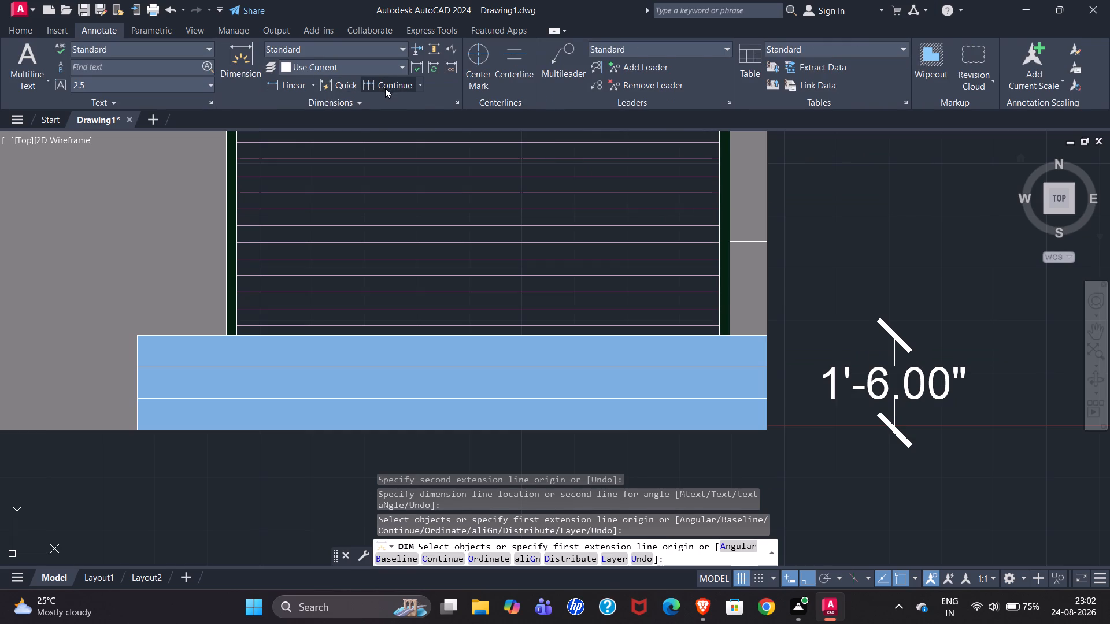
pyautogui.click(393, 87)
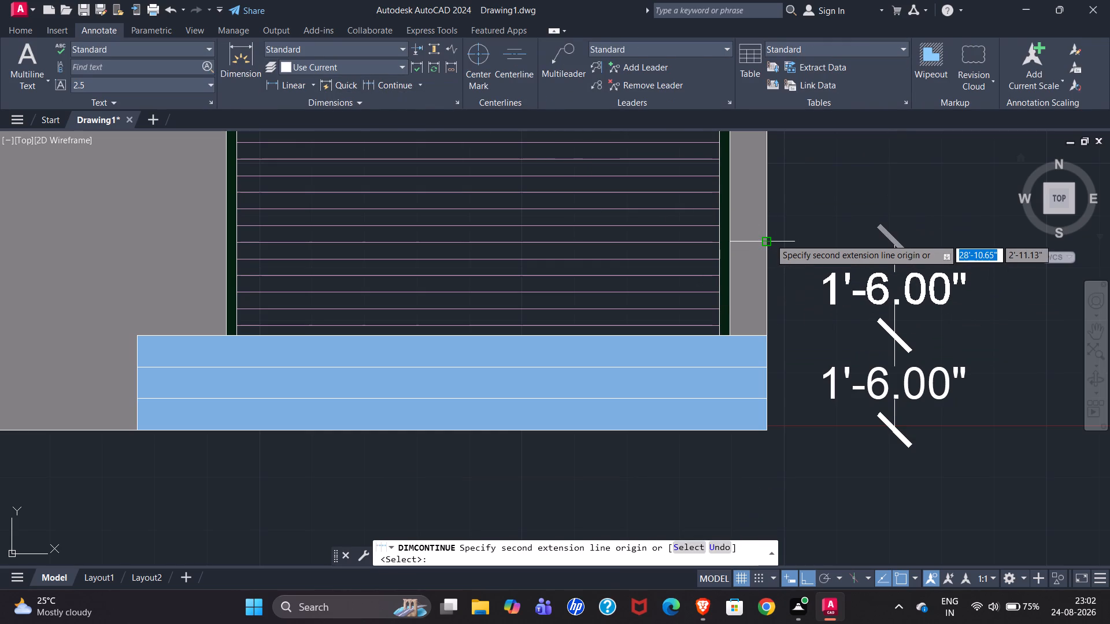
pyautogui.click(768, 239)
# Check the levels in the annotated reference and continue the dimension chain to the first-floor level, at mid-height of the green band above the shutter.
pyautogui.scroll(-1, 561, 426)
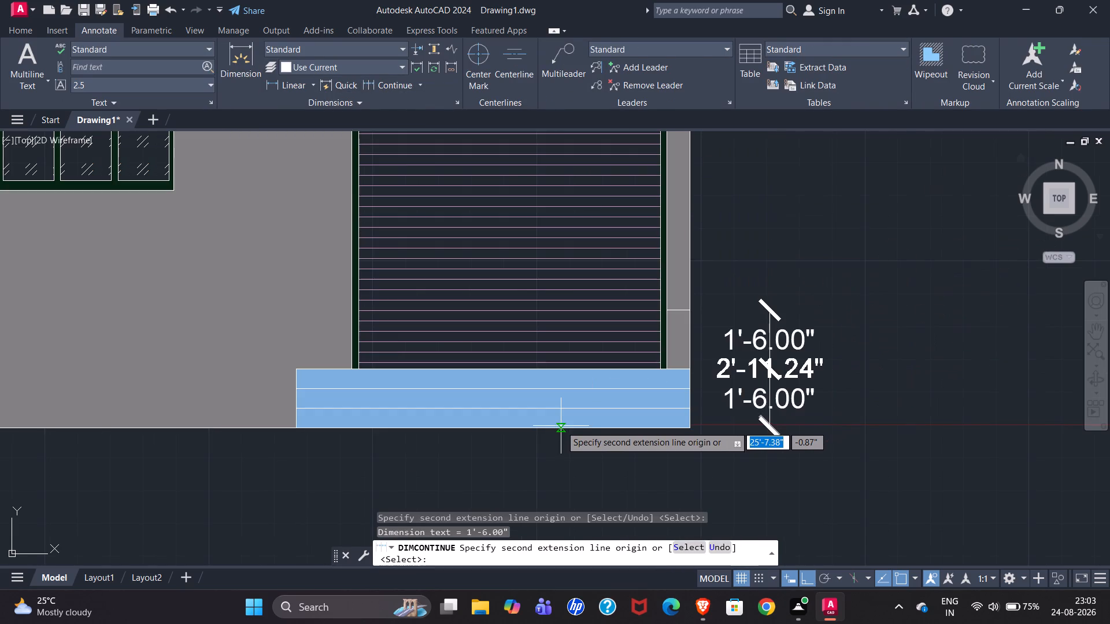
pyautogui.scroll(-1, 573, 426)
pyautogui.scroll(-1, 767, 357)
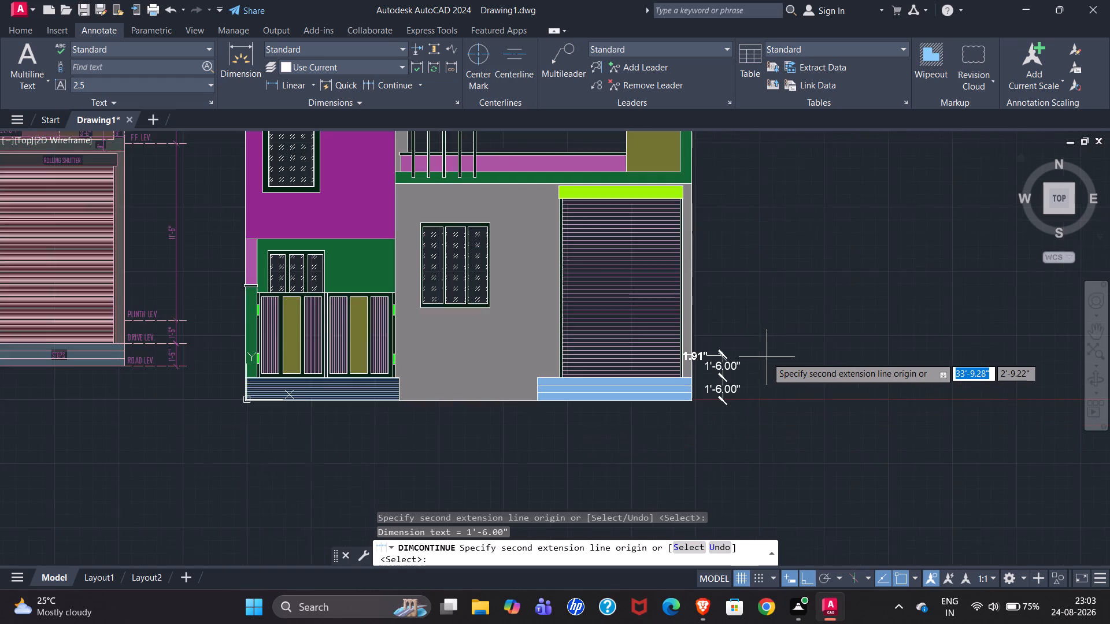
pyautogui.scroll(-1, 767, 357)
pyautogui.scroll(3, 367, 332)
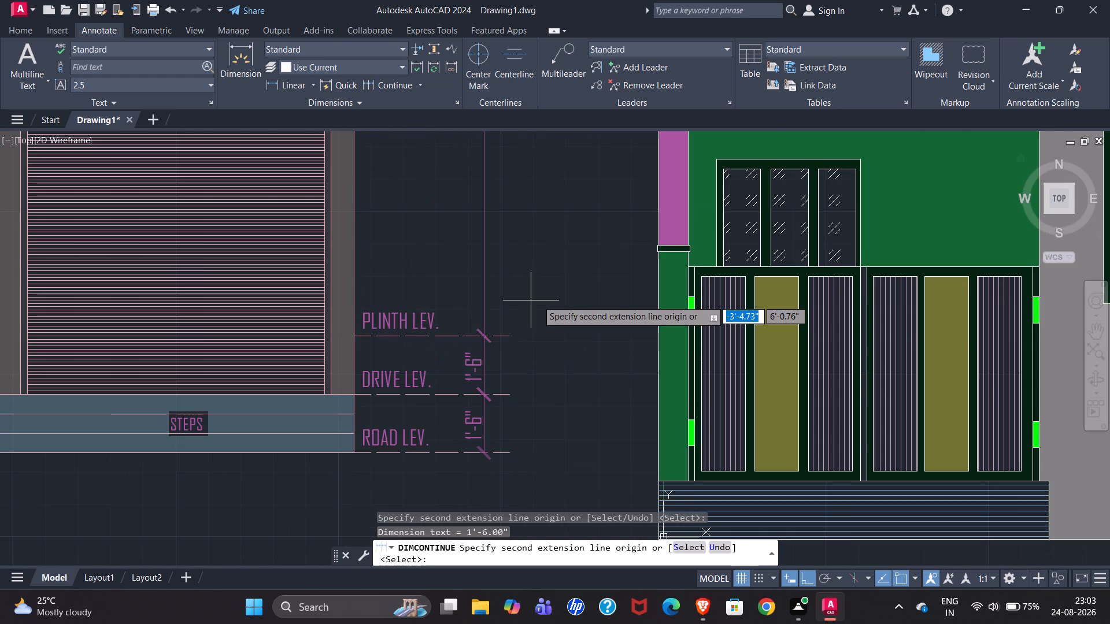
pyautogui.scroll(-2, 245, 369)
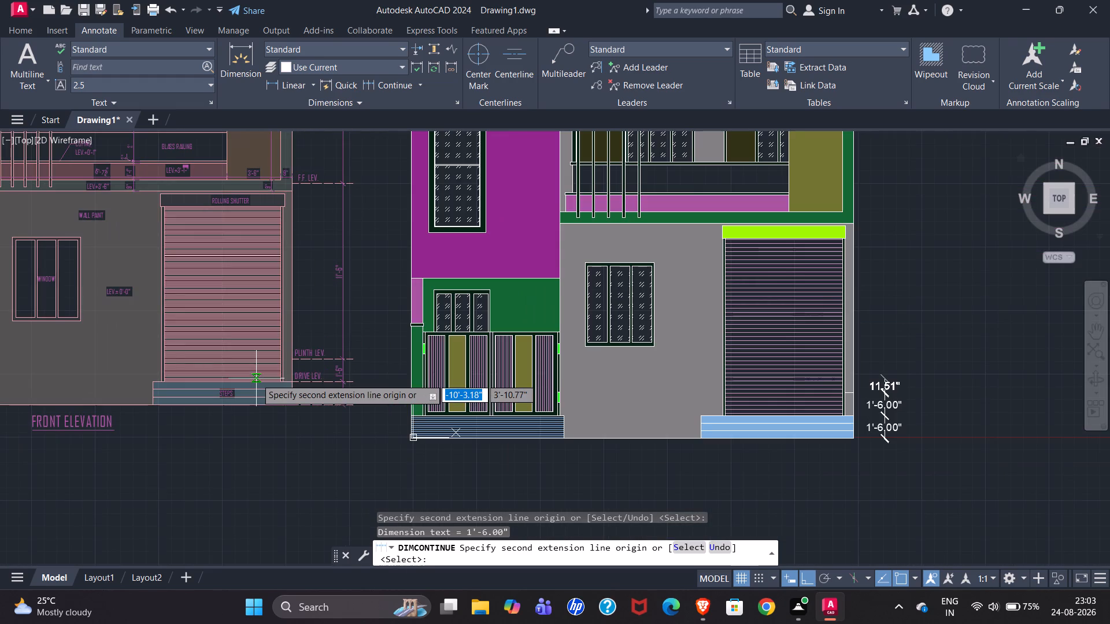
pyautogui.scroll(3, 284, 190)
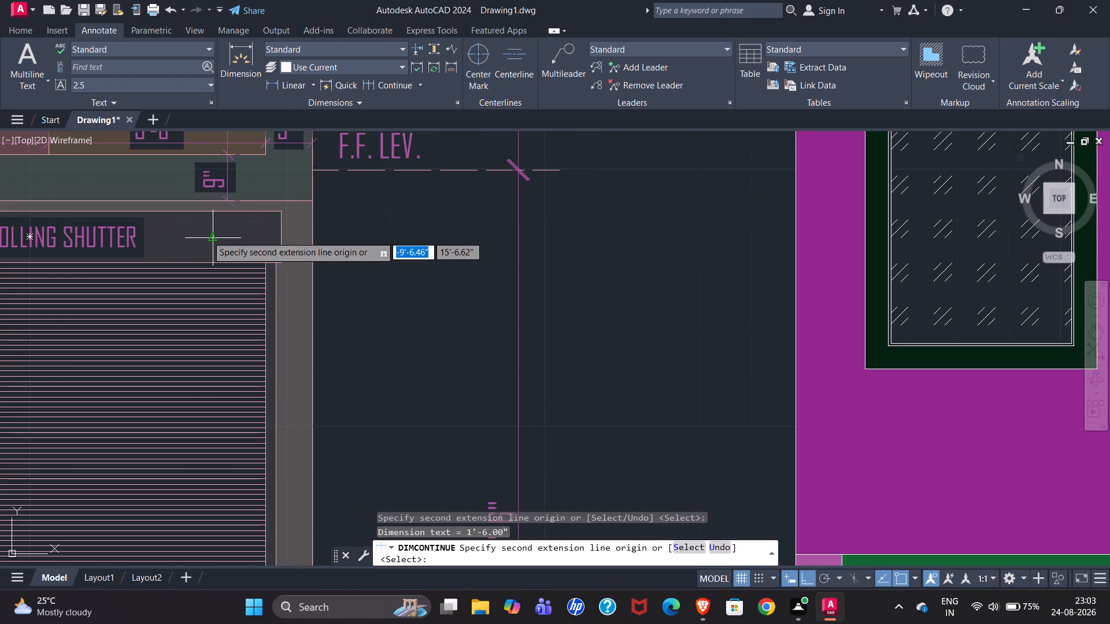
pyautogui.scroll(-2, 84, 280)
pyautogui.scroll(-1, 246, 337)
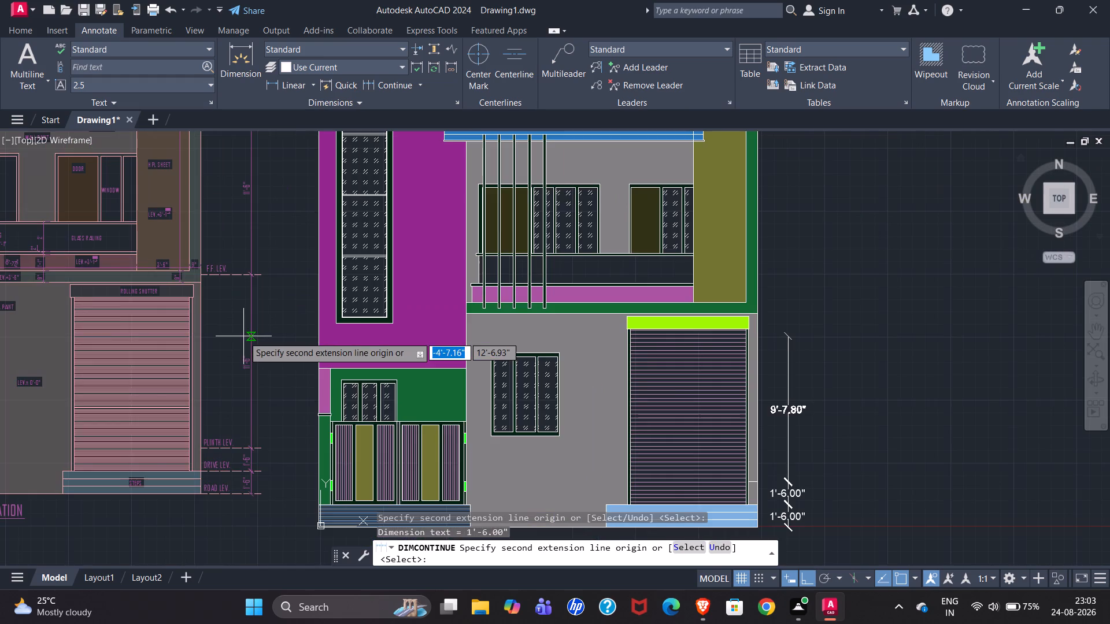
pyautogui.scroll(2, 776, 389)
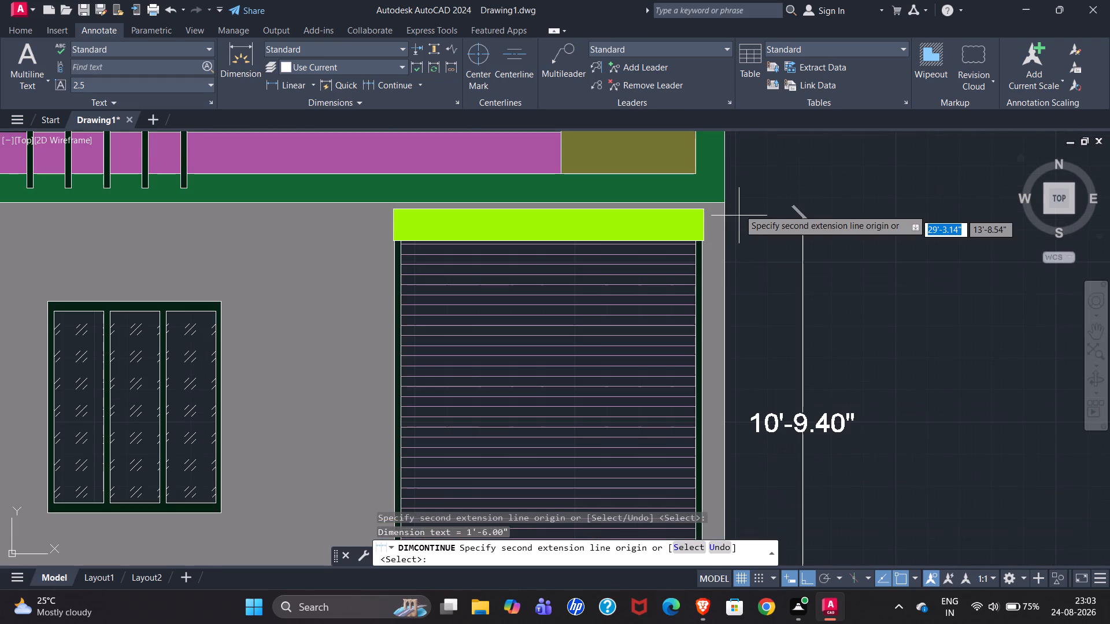
pyautogui.click(726, 185)
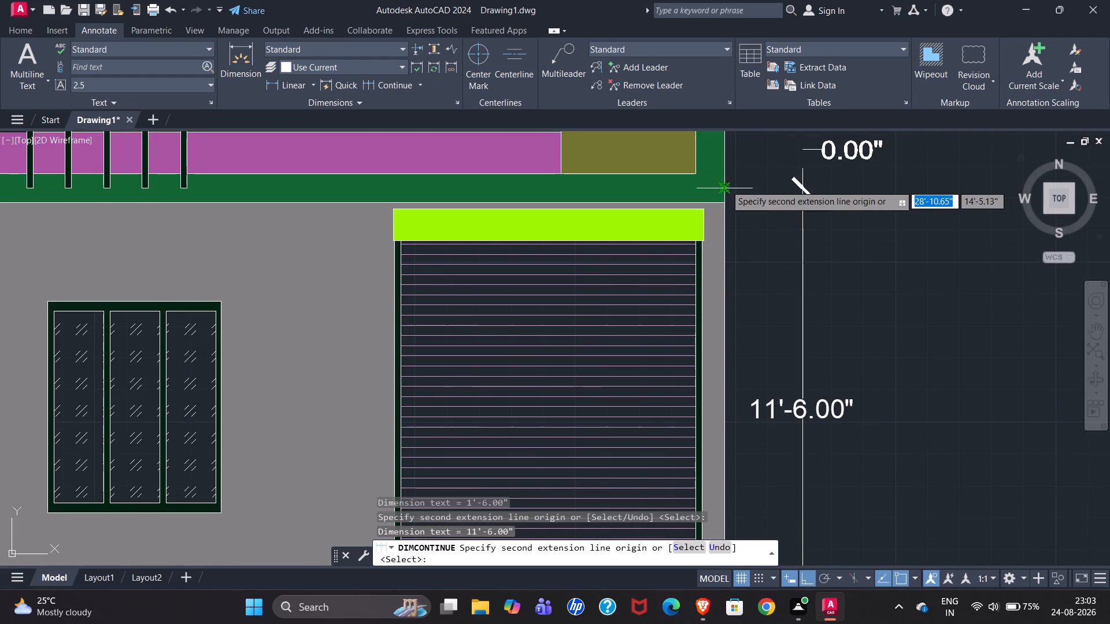
# Check the reference's S.F. level and continue the dimension chain to the midpoint of the blue C-channel's end.
pyautogui.scroll(-2, 620, 406)
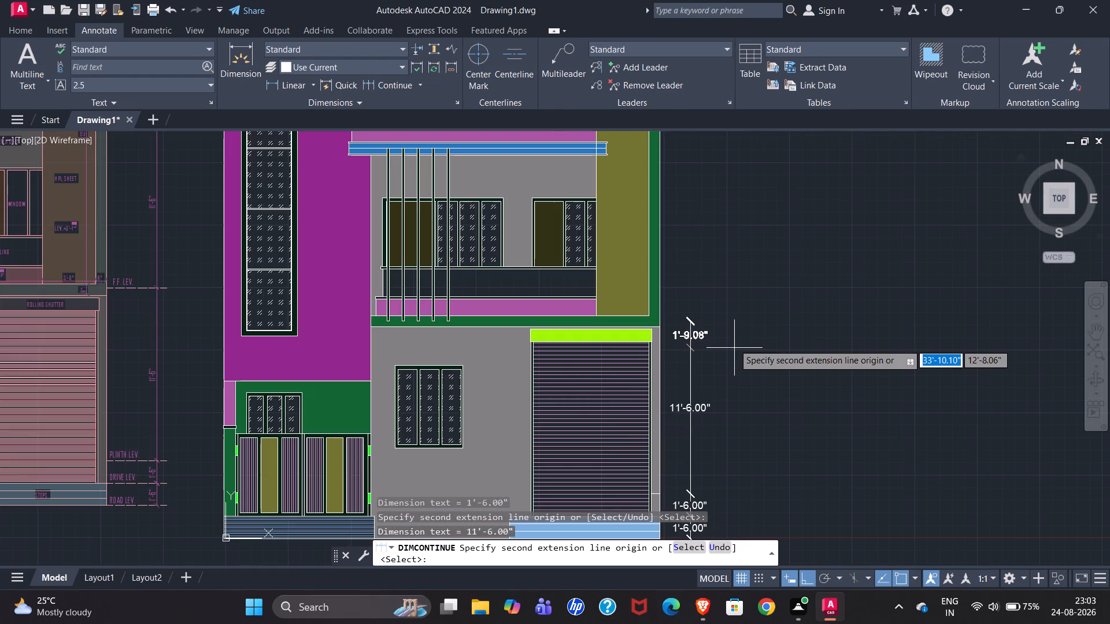
pyautogui.scroll(-1, 694, 294)
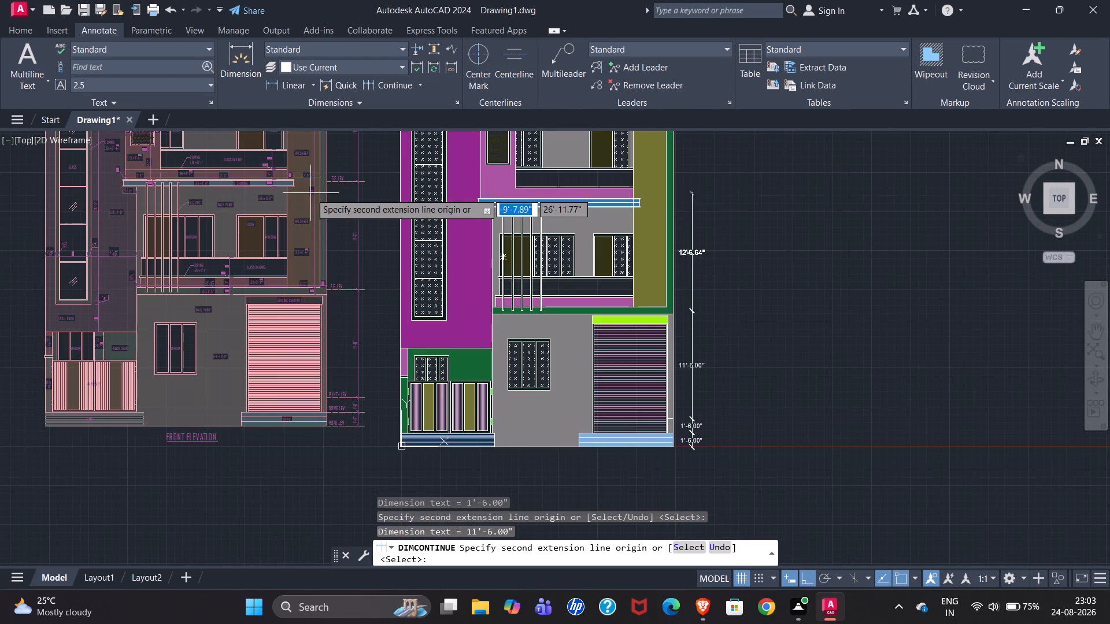
pyautogui.scroll(3, 320, 175)
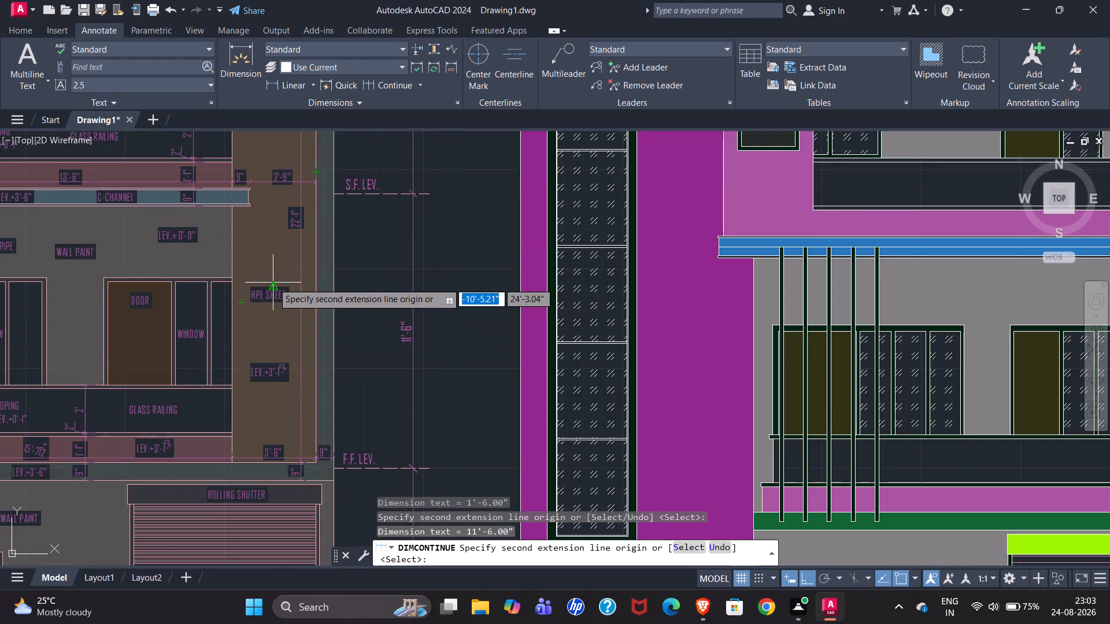
pyautogui.scroll(-1, 220, 281)
pyautogui.scroll(2, 859, 269)
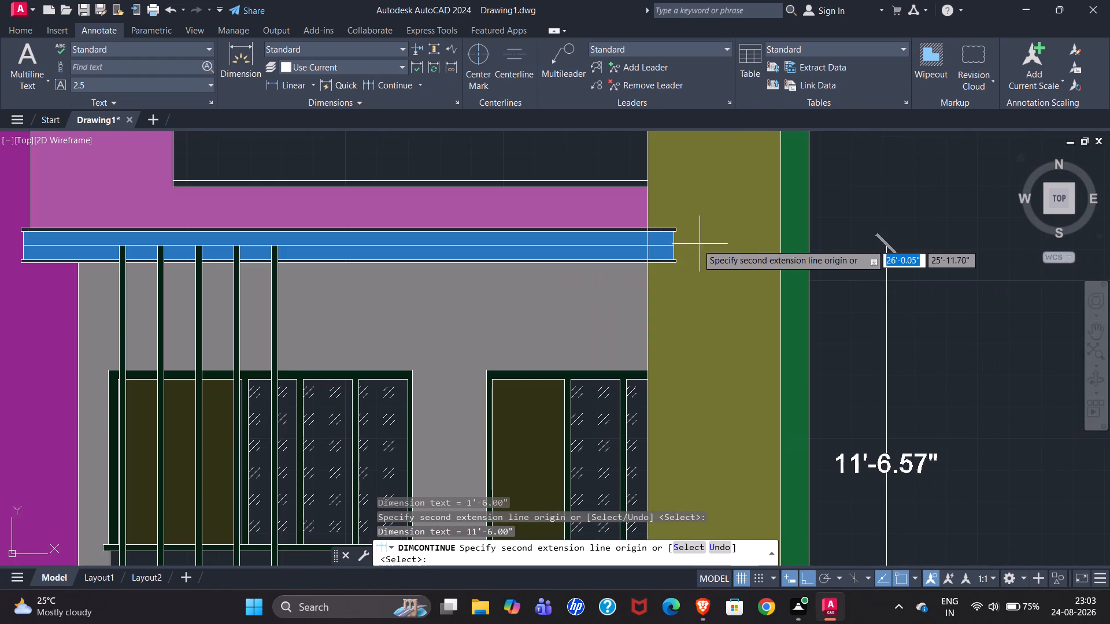
pyautogui.click(673, 247)
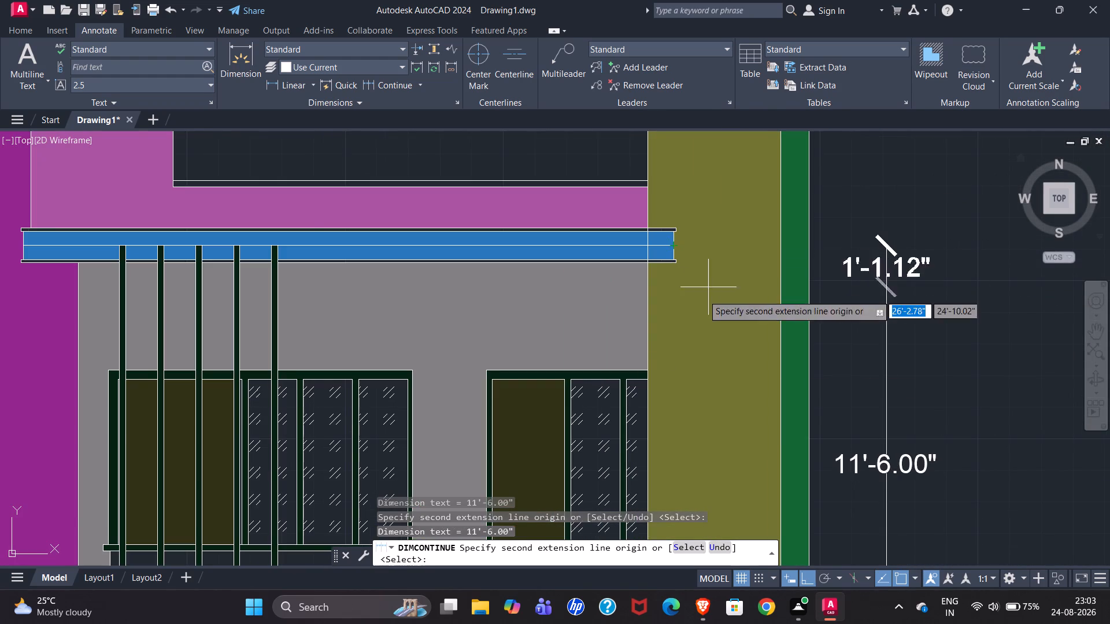
# Continue the dimension chain to the point midway (m2p) between the lower and upper edges of the green slab band below the terrace parapet.
pyautogui.scroll(-3, 638, 373)
pyautogui.scroll(3, 645, 245)
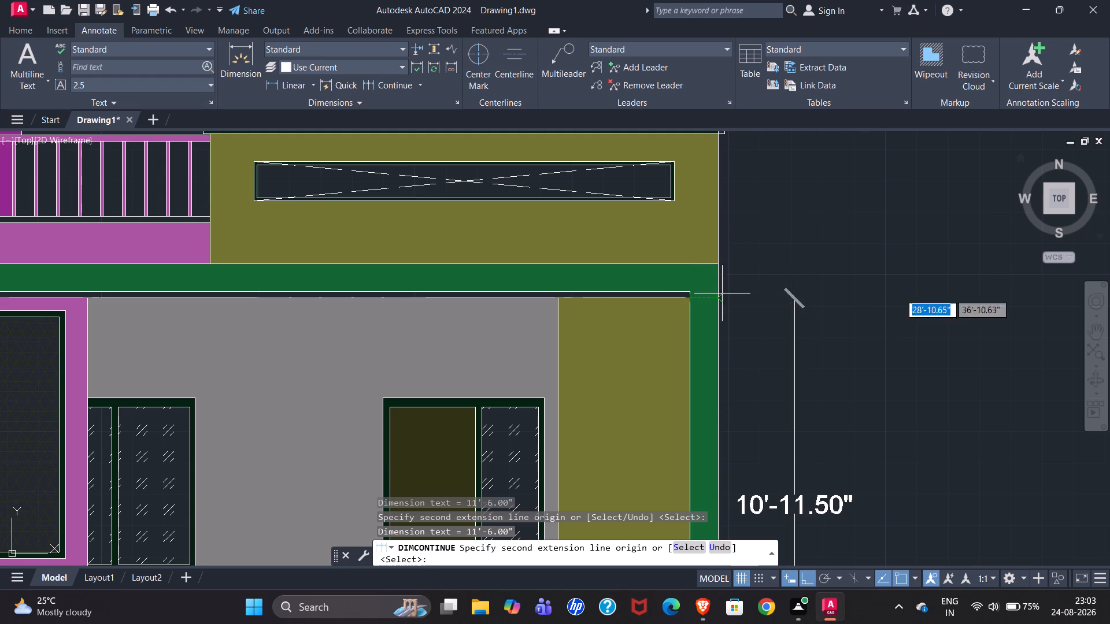
pyautogui.press('m')
pyautogui.write('2p')
pyautogui.press('Return')
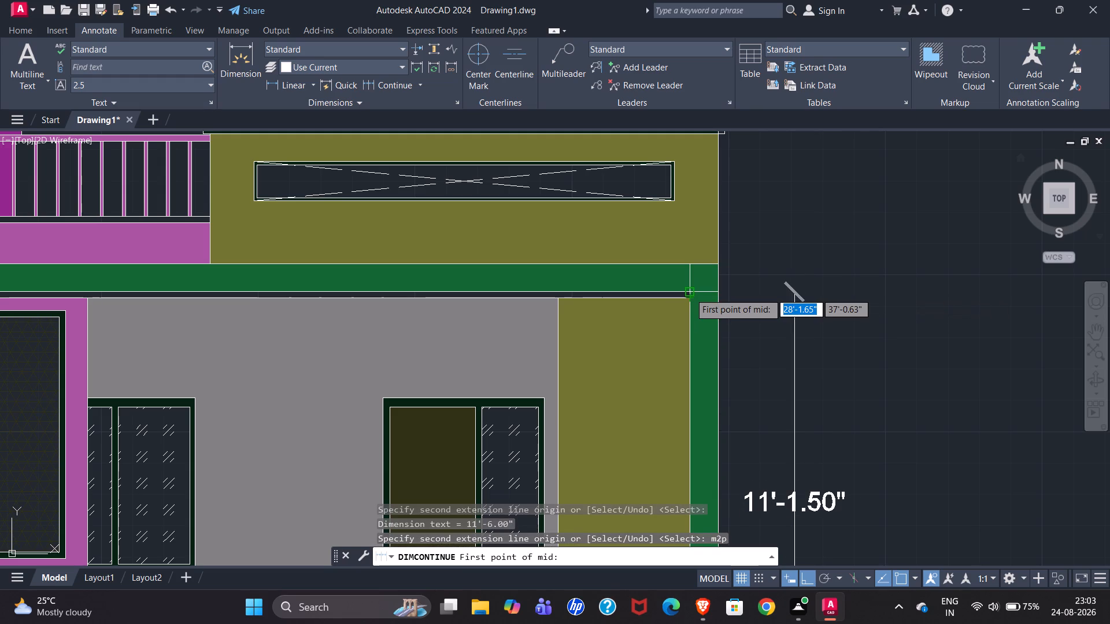
pyautogui.click(690, 292)
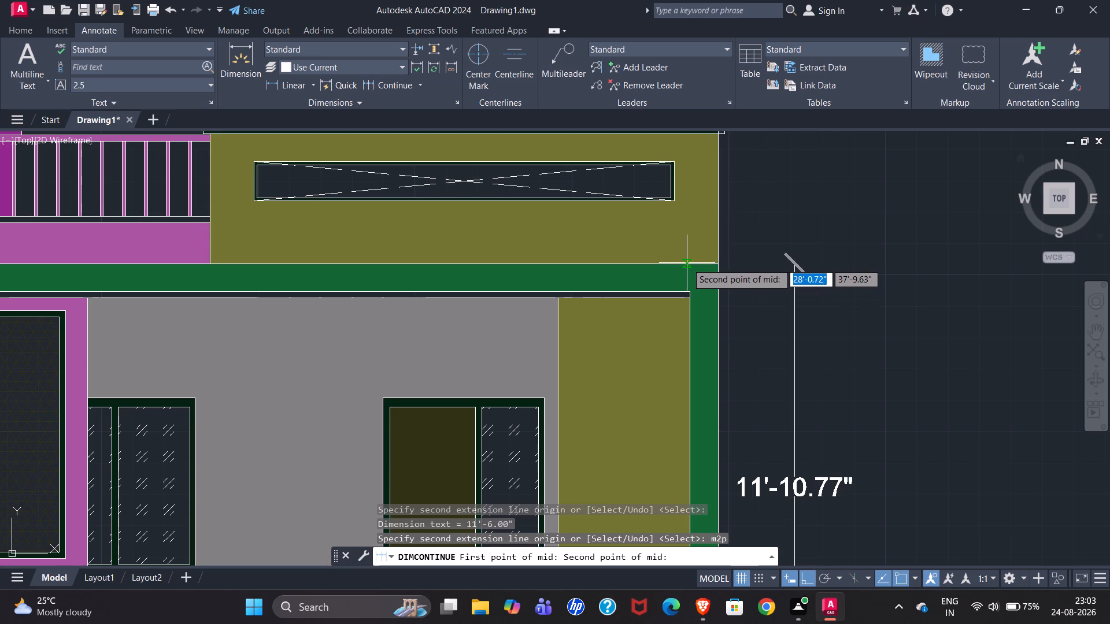
pyautogui.click(687, 263)
# Check the reference's P.W. level and continue the dimension chain to the top of the terrace parapet coping.
pyautogui.scroll(-1, 750, 309)
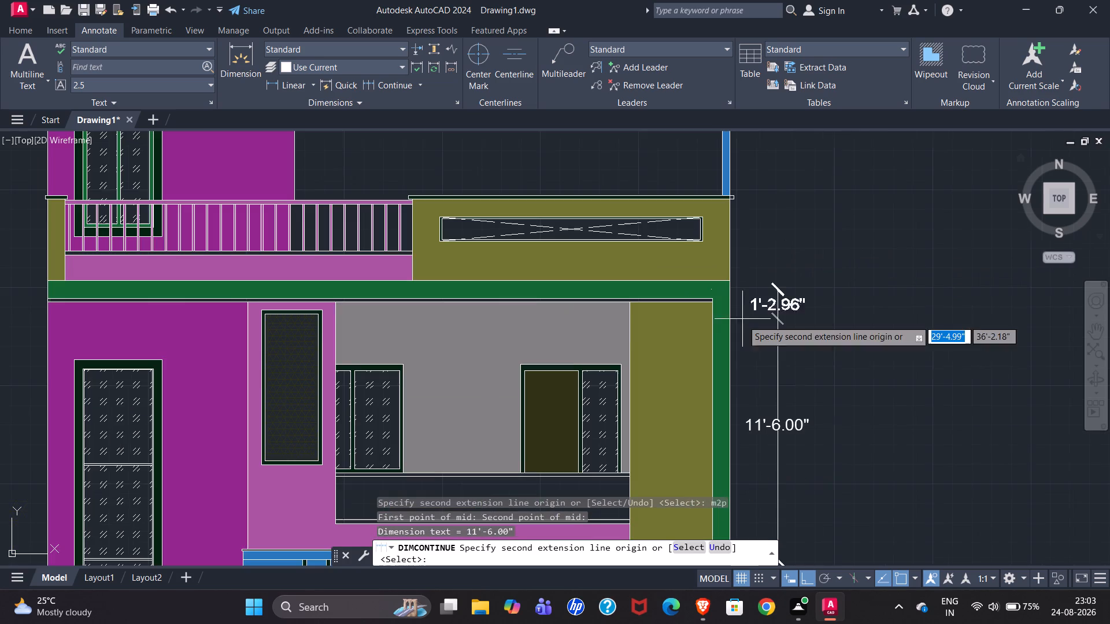
pyautogui.scroll(1, 725, 186)
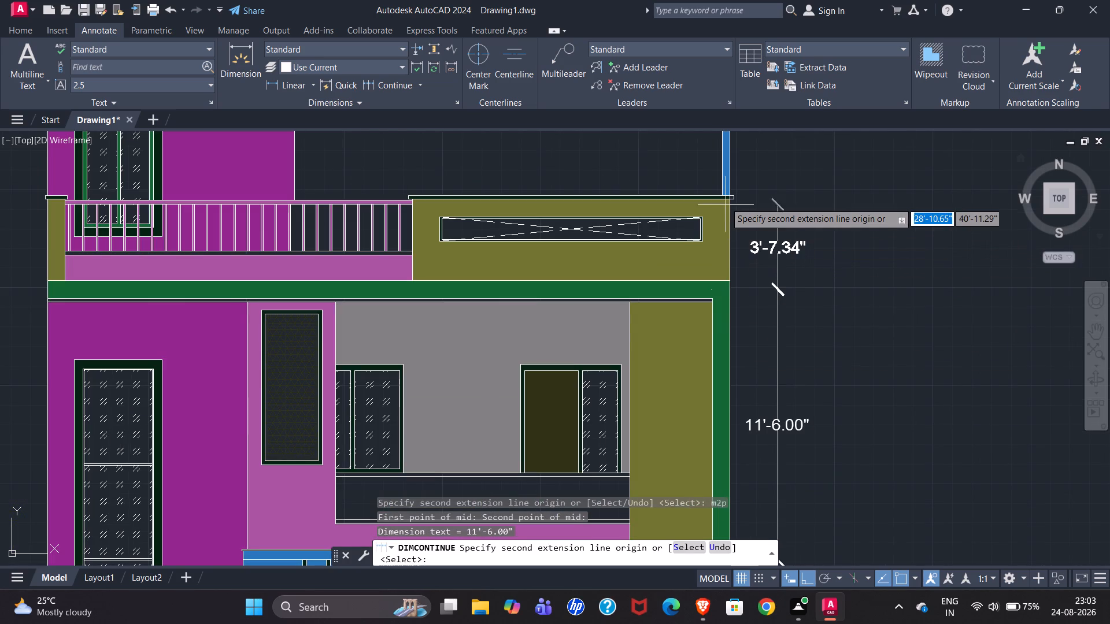
pyautogui.scroll(1, 725, 202)
pyautogui.scroll(-2, 824, 202)
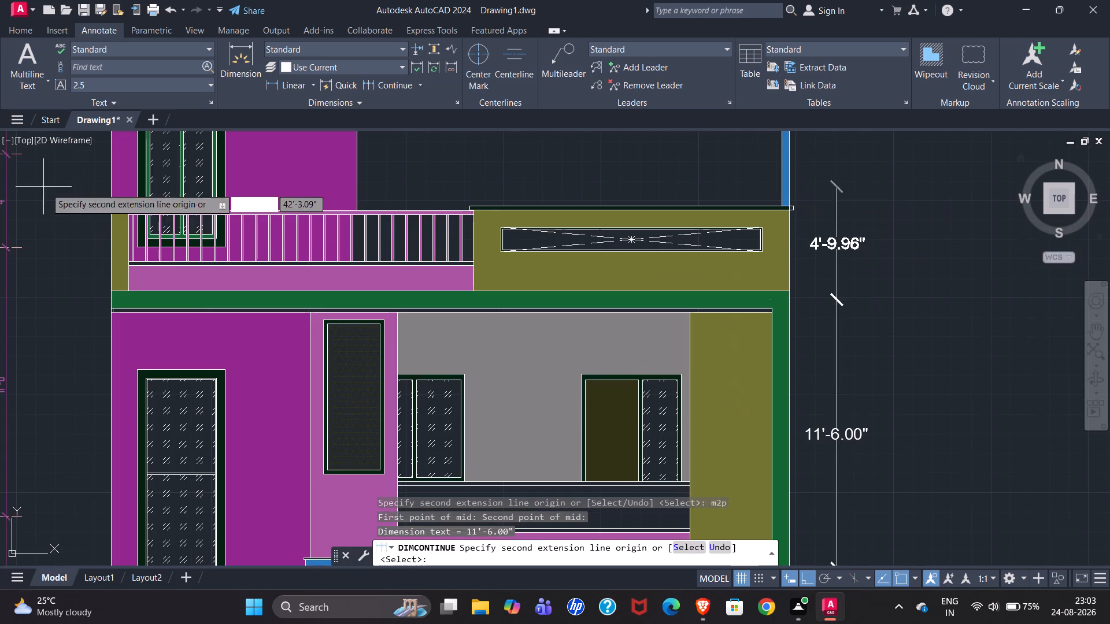
pyautogui.scroll(4, 98, 223)
pyautogui.scroll(-3, 96, 233)
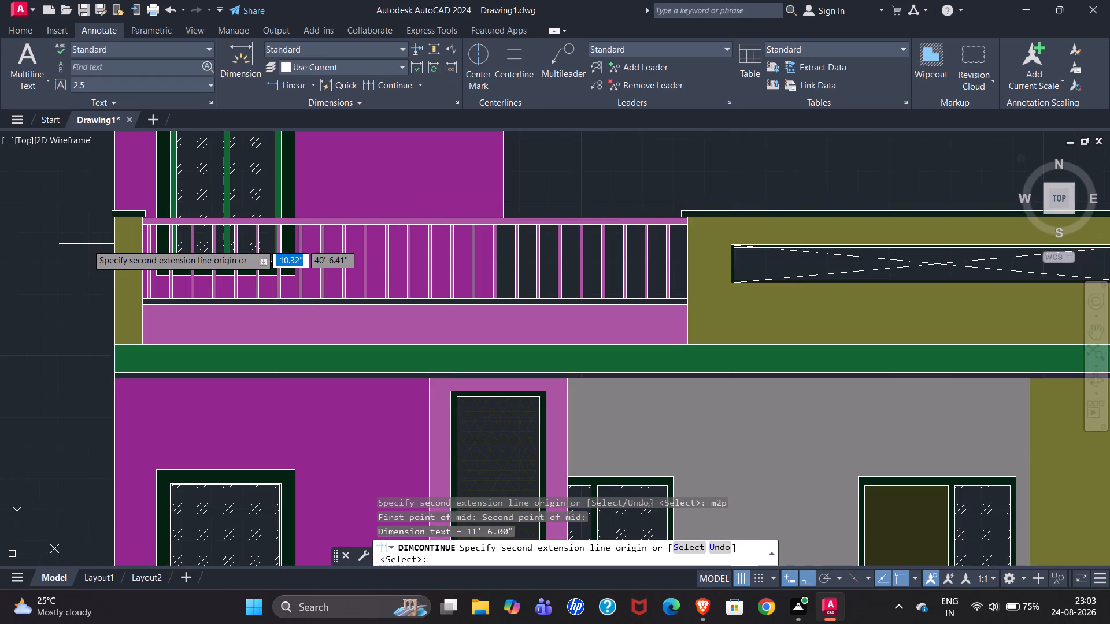
pyautogui.scroll(-1, 87, 244)
pyautogui.scroll(-1, 850, 272)
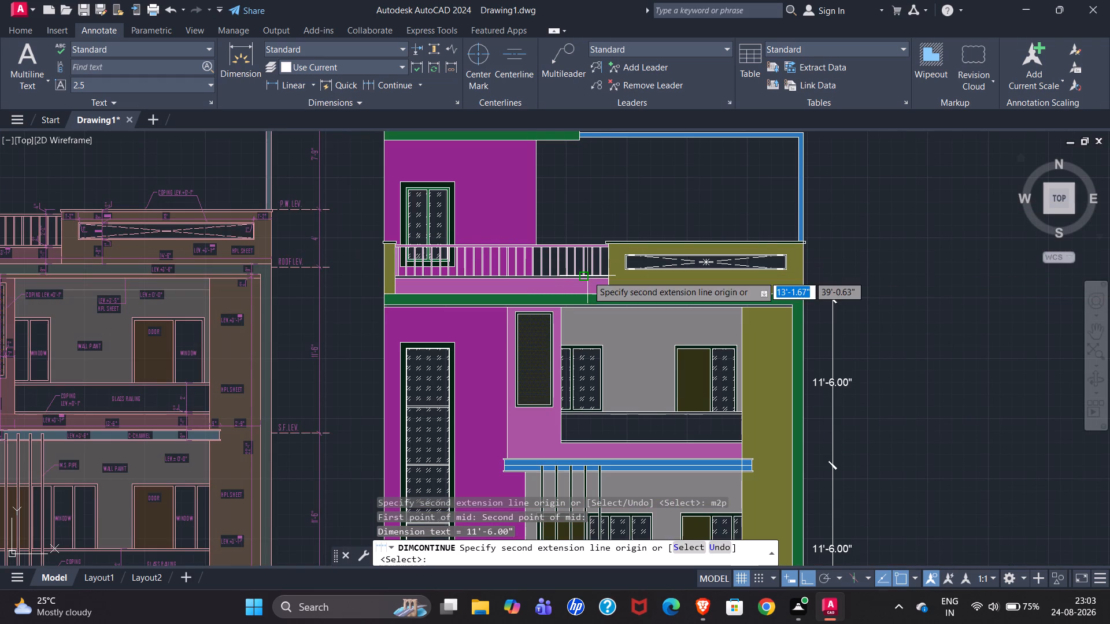
pyautogui.scroll(-1, 627, 330)
pyautogui.scroll(3, 737, 289)
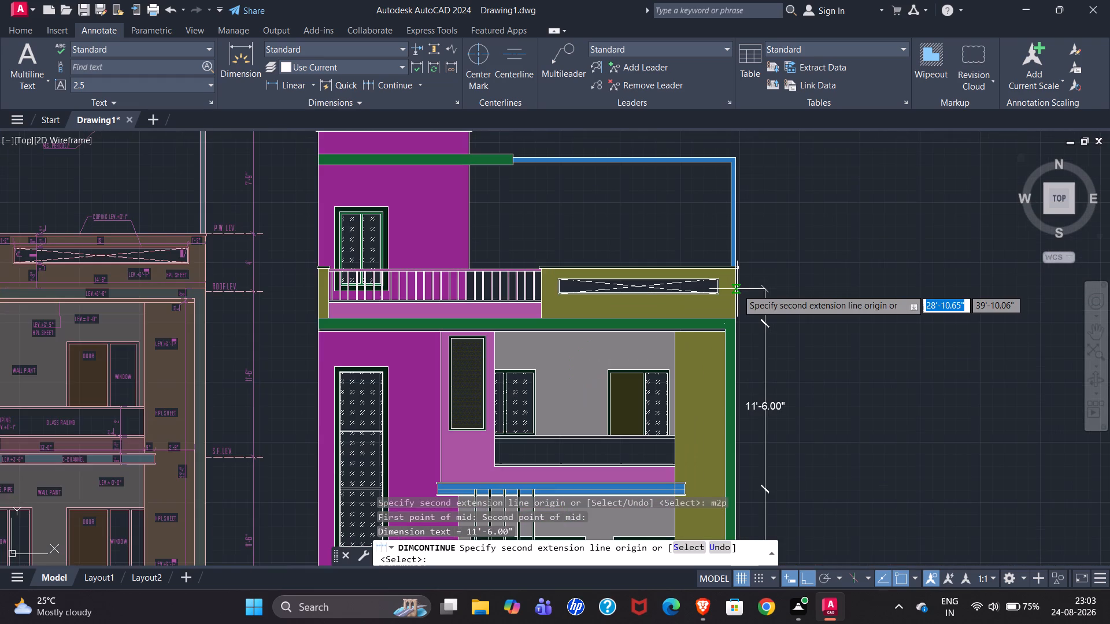
pyautogui.click(738, 232)
# Continue the dimension chain to the top corner of the green mumty band and on to the top of the mumty coping.
pyautogui.scroll(-1, 630, 384)
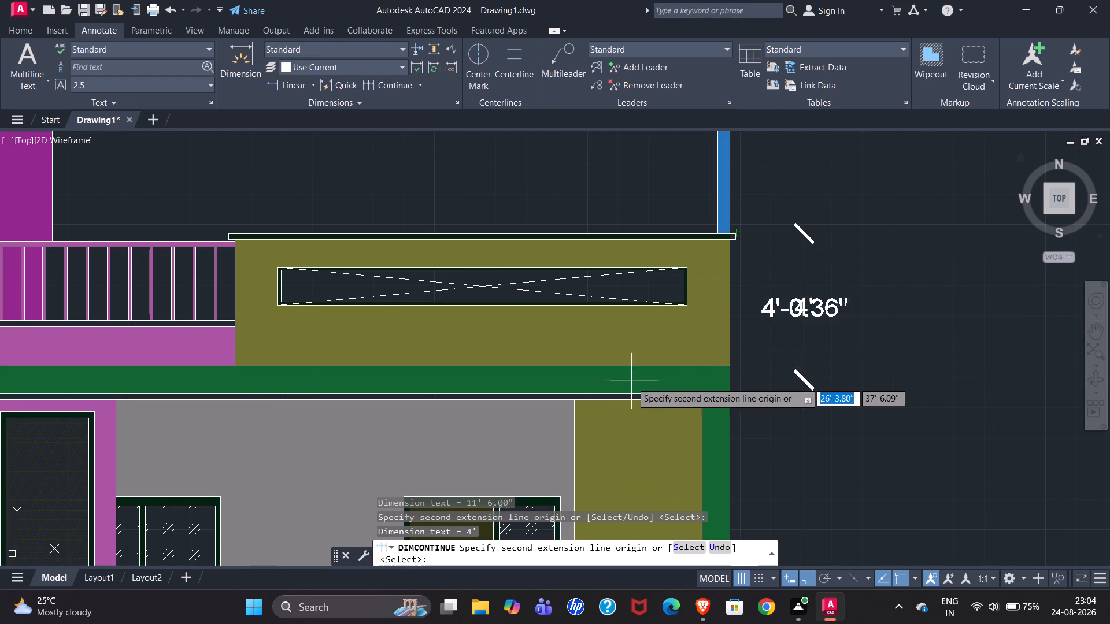
pyautogui.scroll(-1, 631, 383)
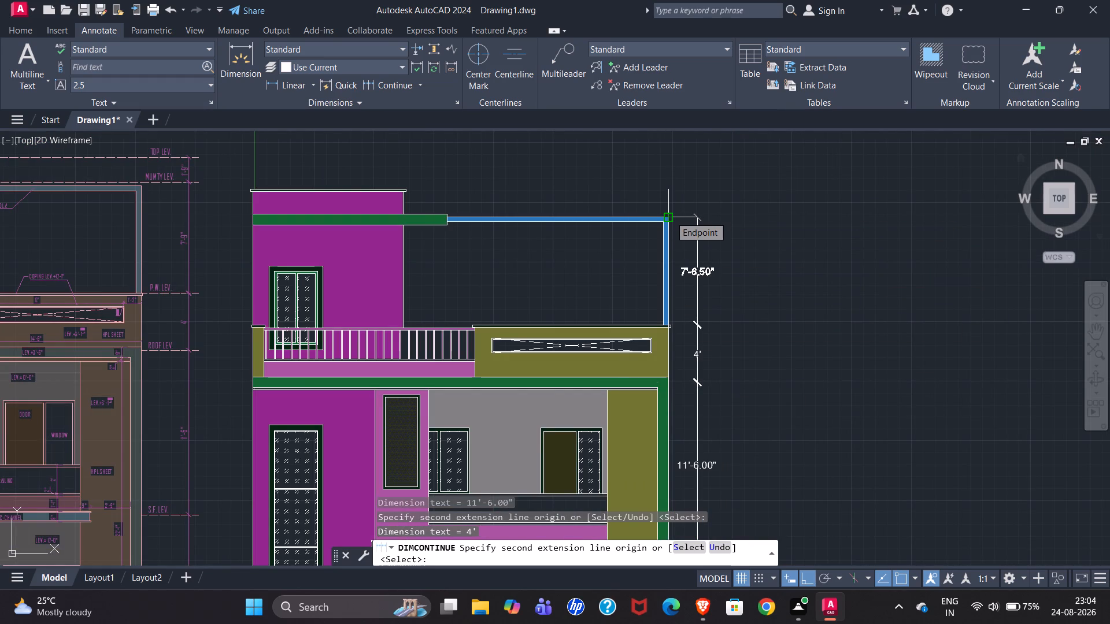
pyautogui.click(447, 213)
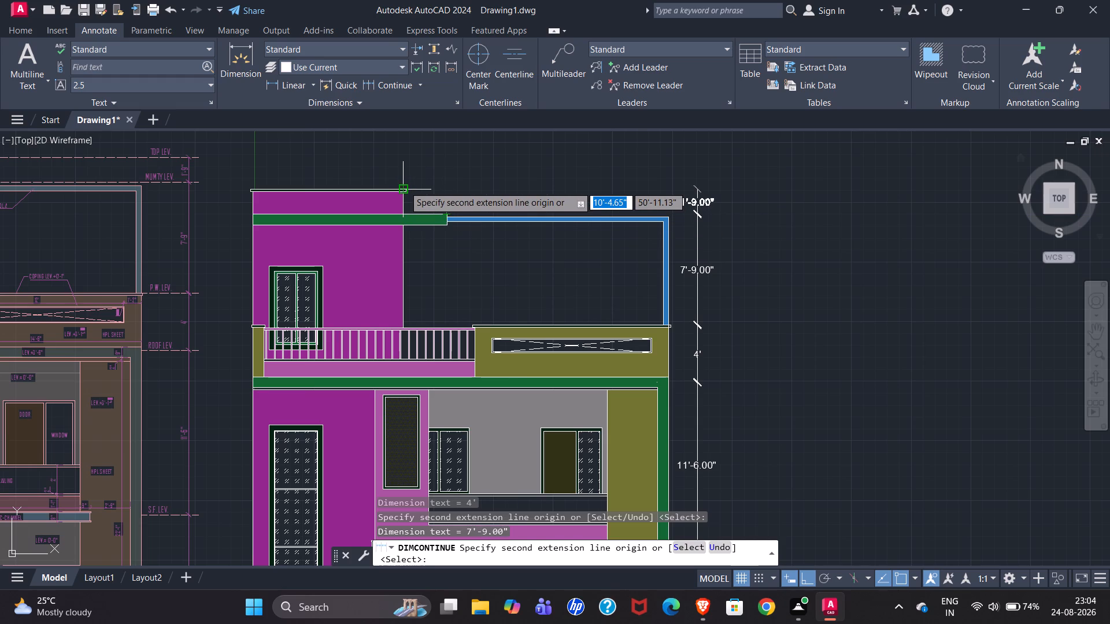
pyautogui.scroll(2, 408, 187)
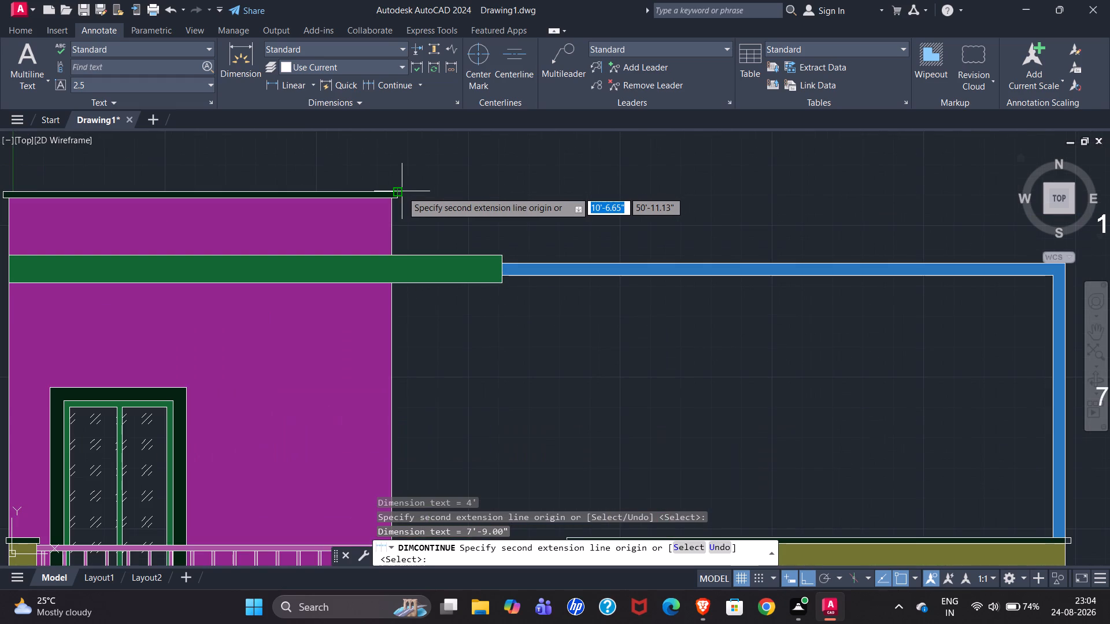
pyautogui.click(400, 191)
pyautogui.scroll(-1, 328, 207)
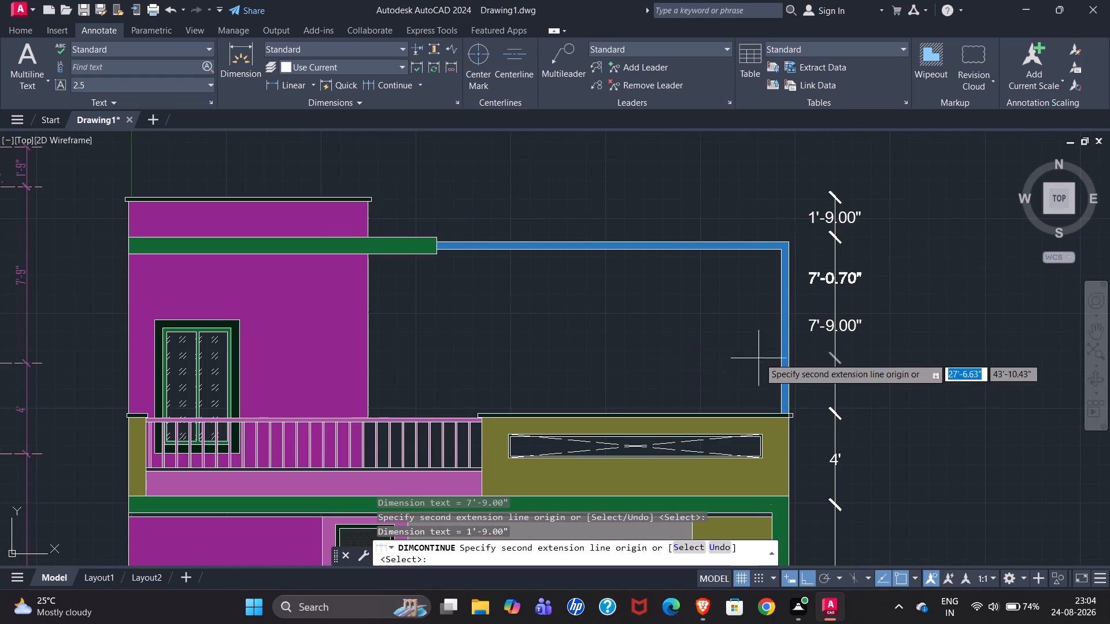
pyautogui.press('Escape')
# Examine the reference's mumty and parapet dimensions and compare them with the redrawn upper storey.
pyautogui.scroll(1, 778, 248)
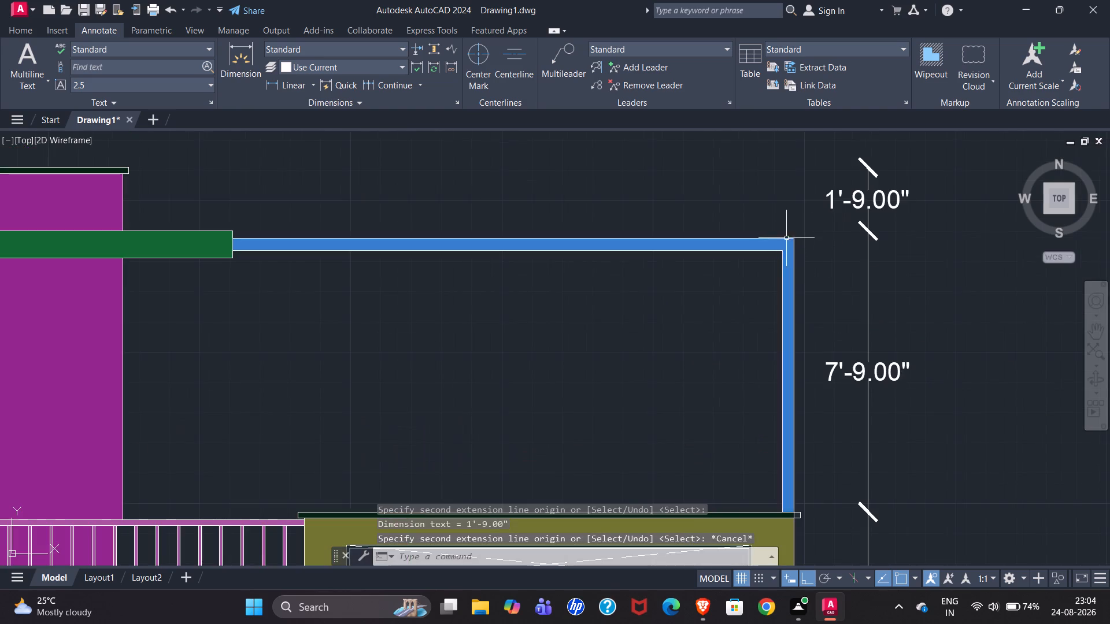
pyautogui.scroll(-2, 736, 214)
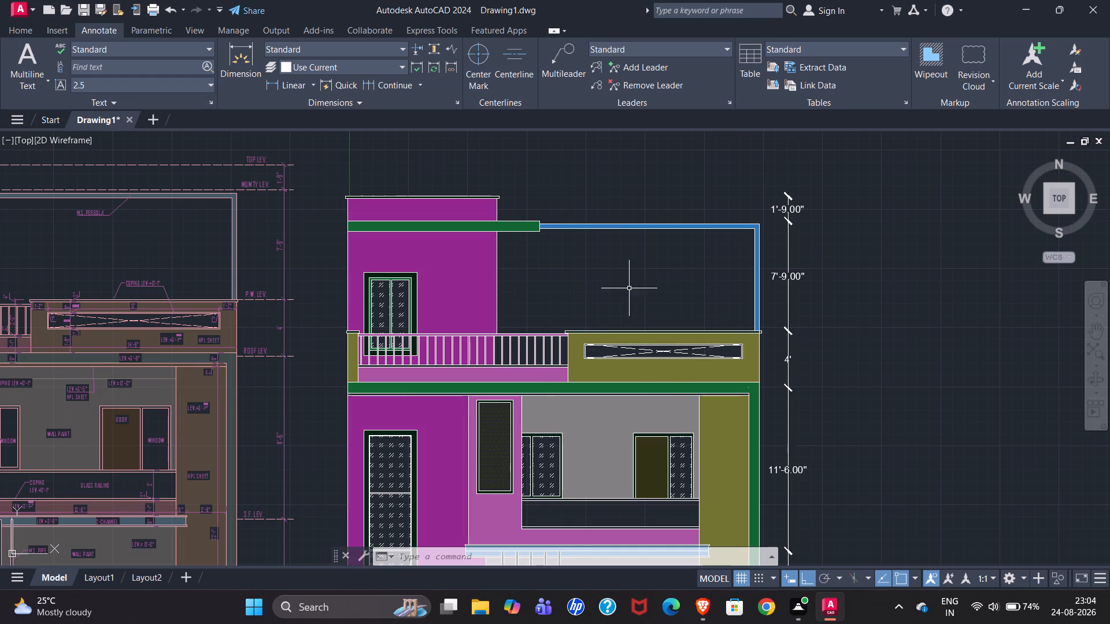
pyautogui.scroll(-1, 593, 306)
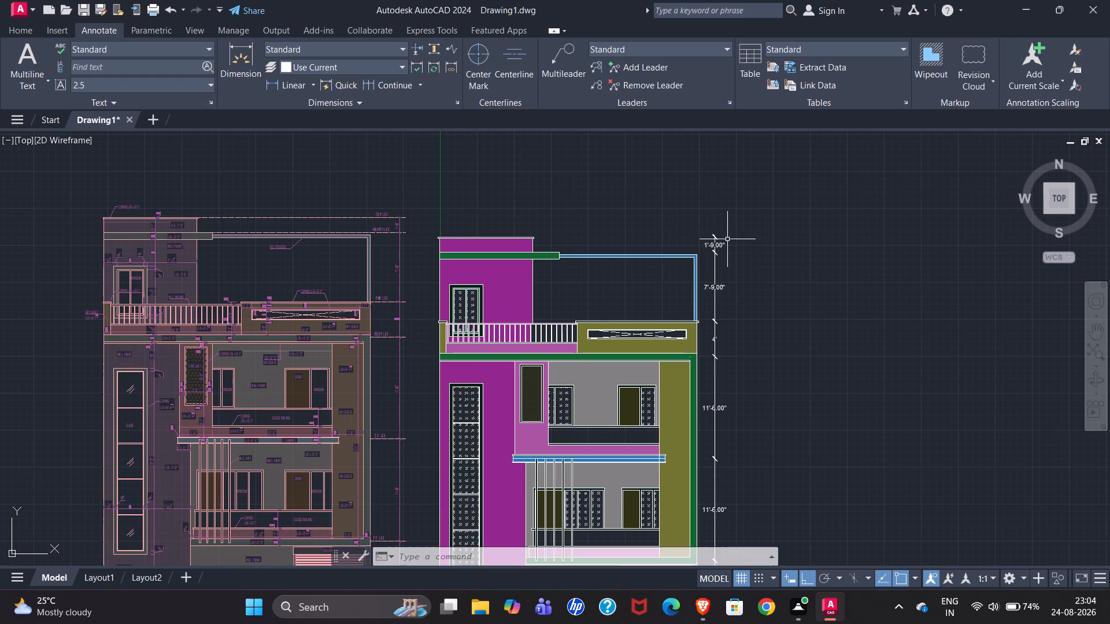
pyautogui.scroll(2, 72, 247)
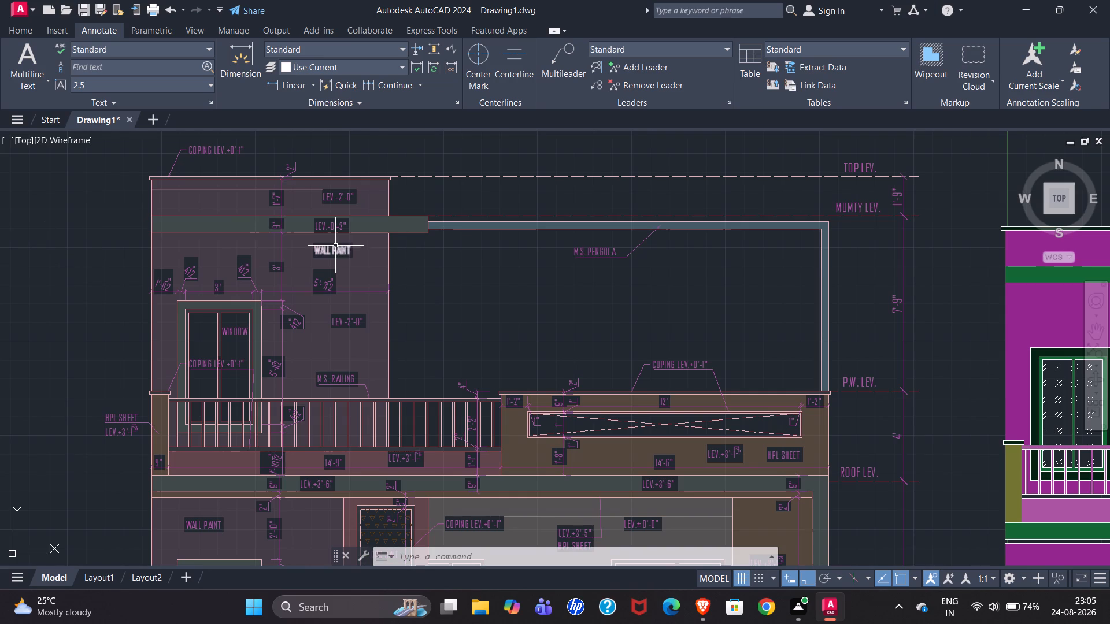
pyautogui.scroll(-2, 42, 258)
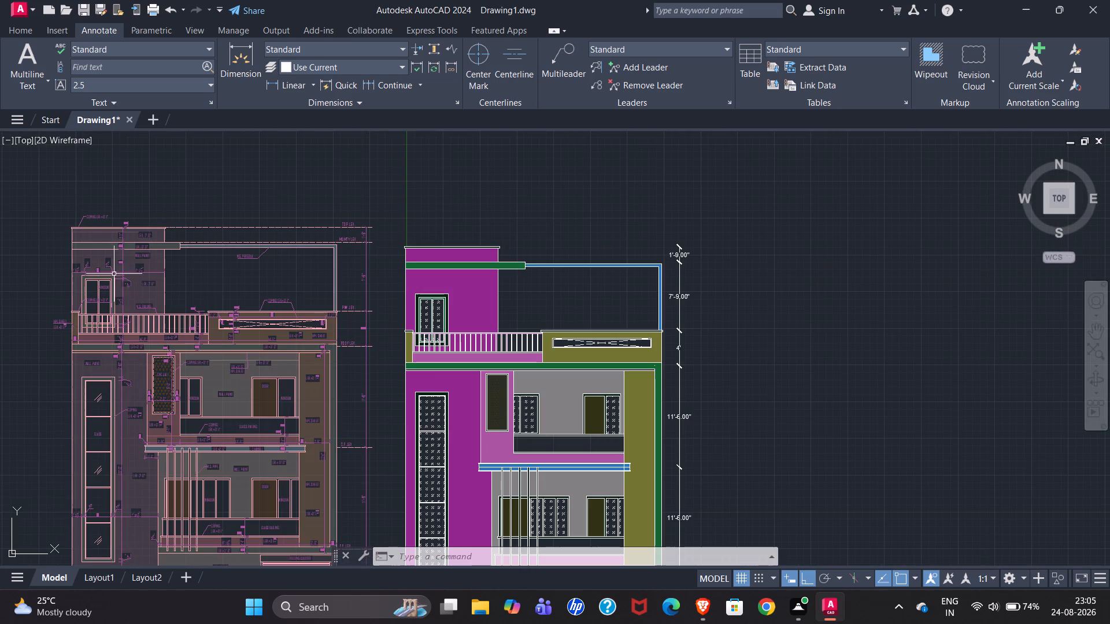
pyautogui.scroll(2, 552, 257)
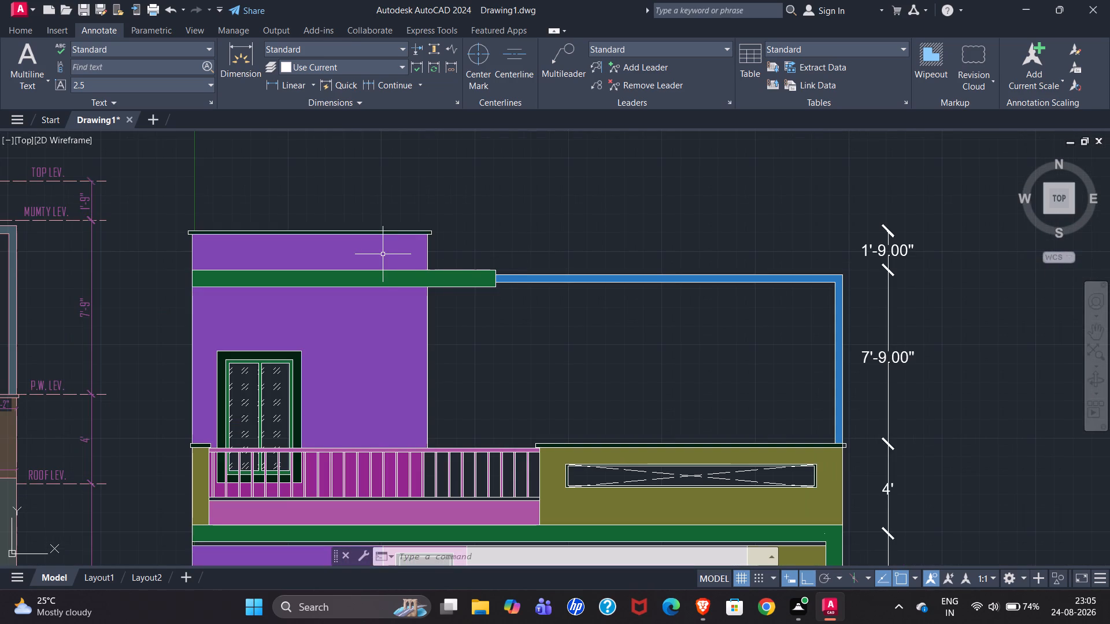
pyautogui.scroll(-1, 626, 241)
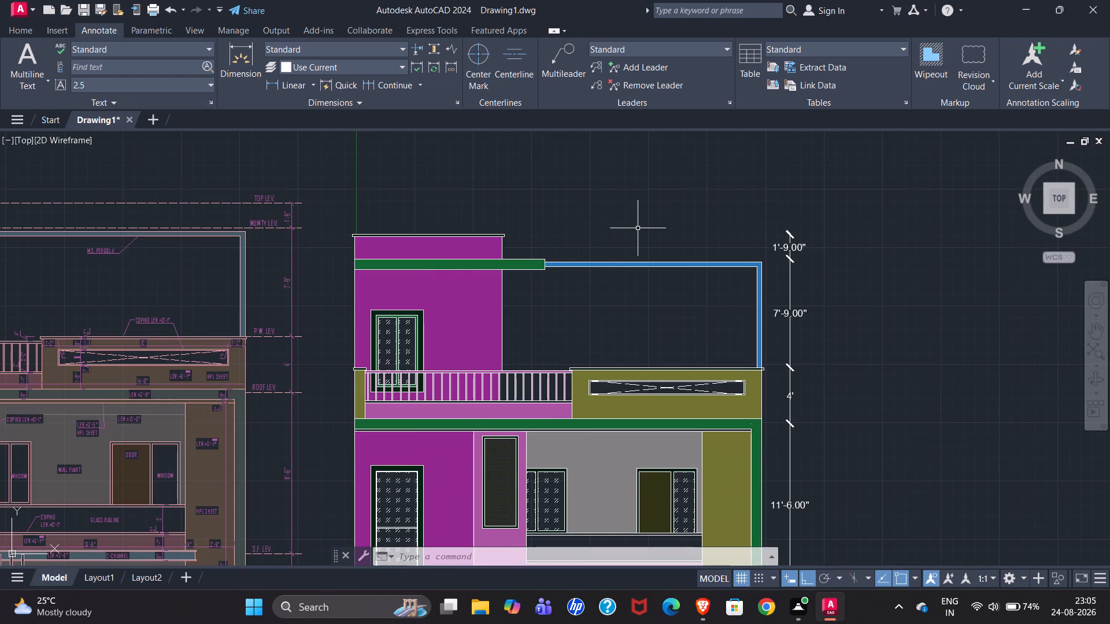
pyautogui.scroll(-1, 639, 228)
pyautogui.scroll(3, 94, 237)
pyautogui.scroll(-1, 87, 237)
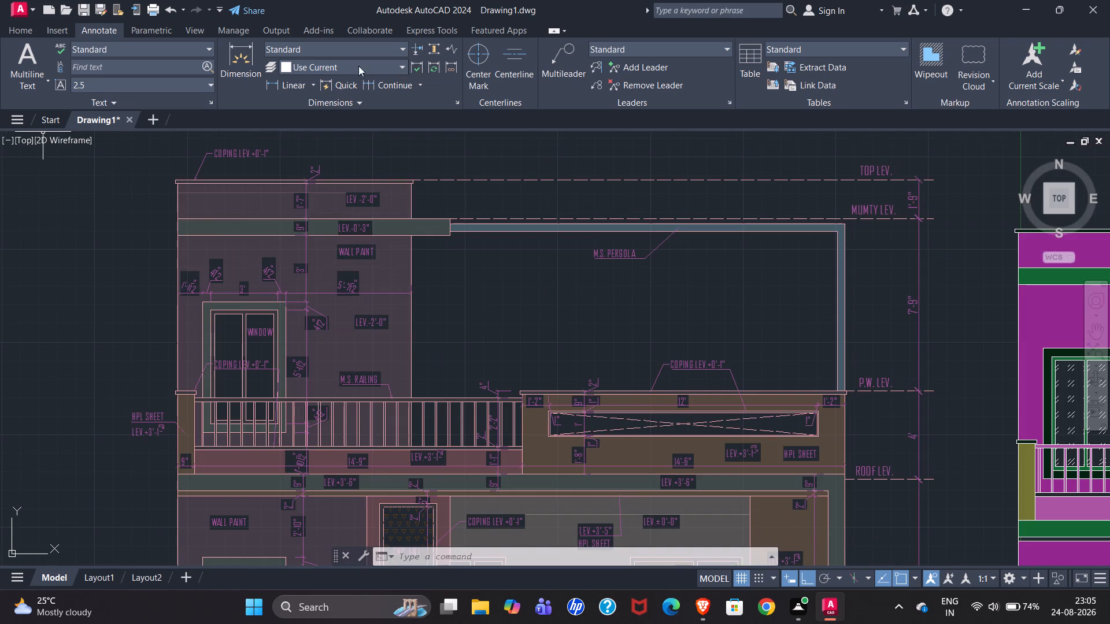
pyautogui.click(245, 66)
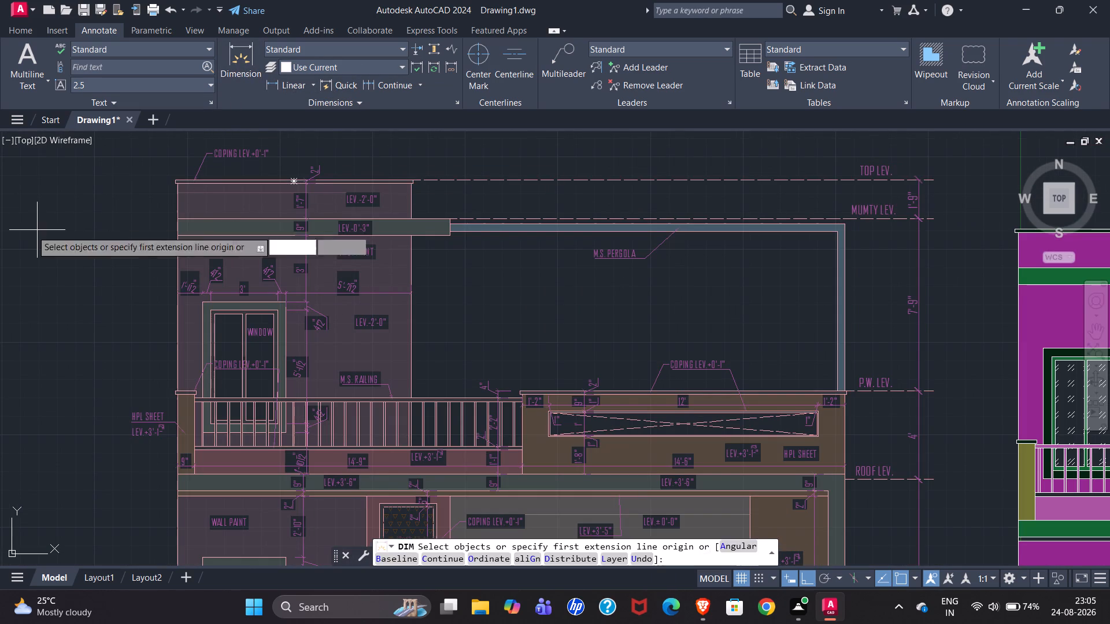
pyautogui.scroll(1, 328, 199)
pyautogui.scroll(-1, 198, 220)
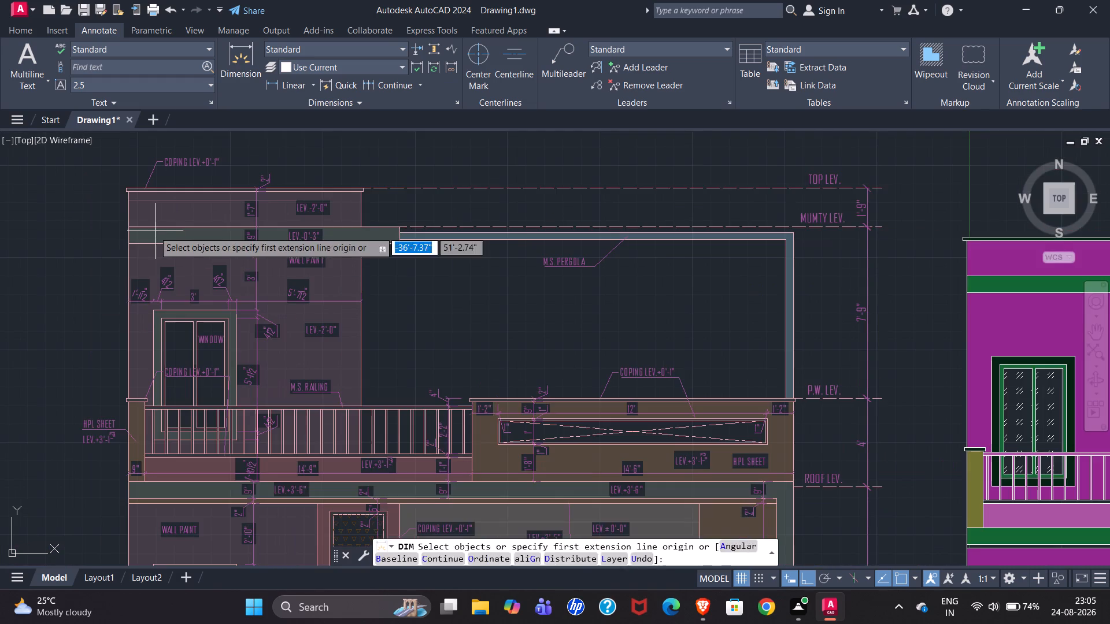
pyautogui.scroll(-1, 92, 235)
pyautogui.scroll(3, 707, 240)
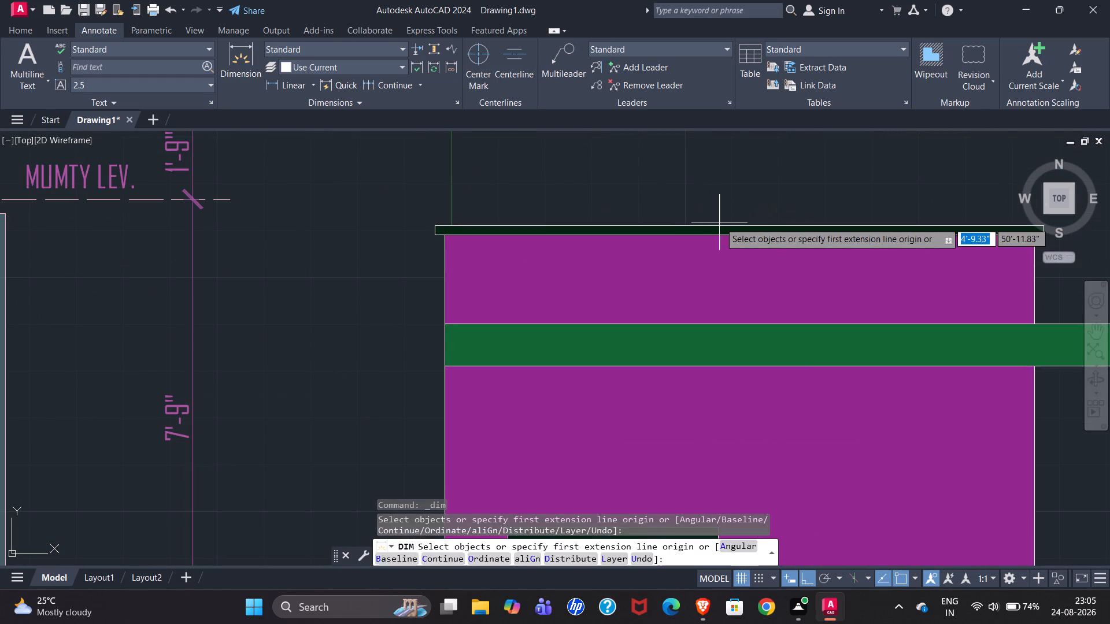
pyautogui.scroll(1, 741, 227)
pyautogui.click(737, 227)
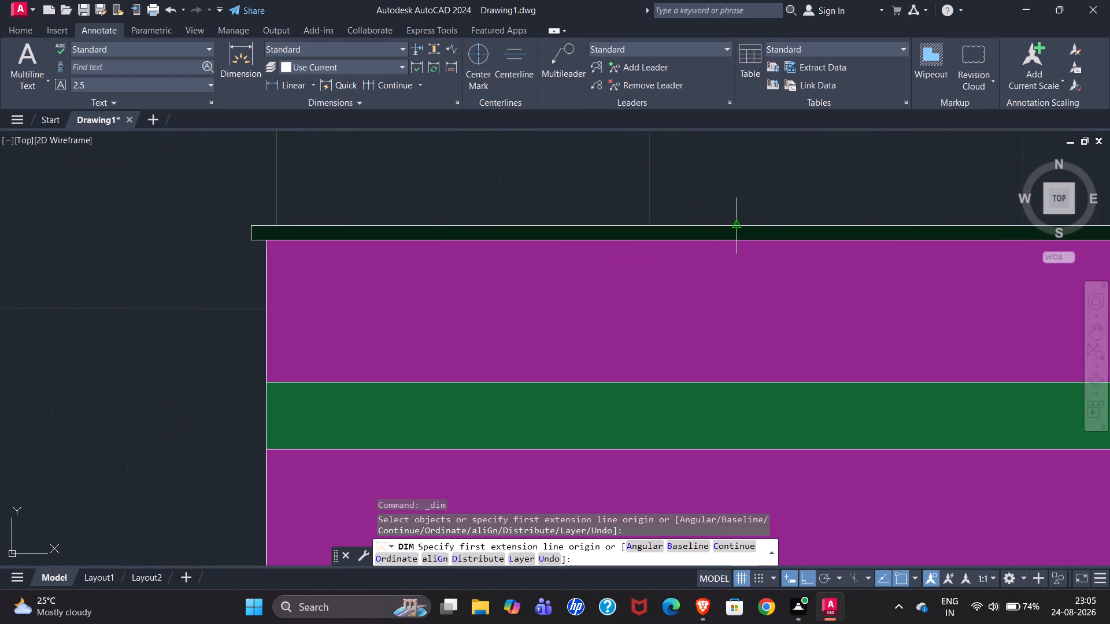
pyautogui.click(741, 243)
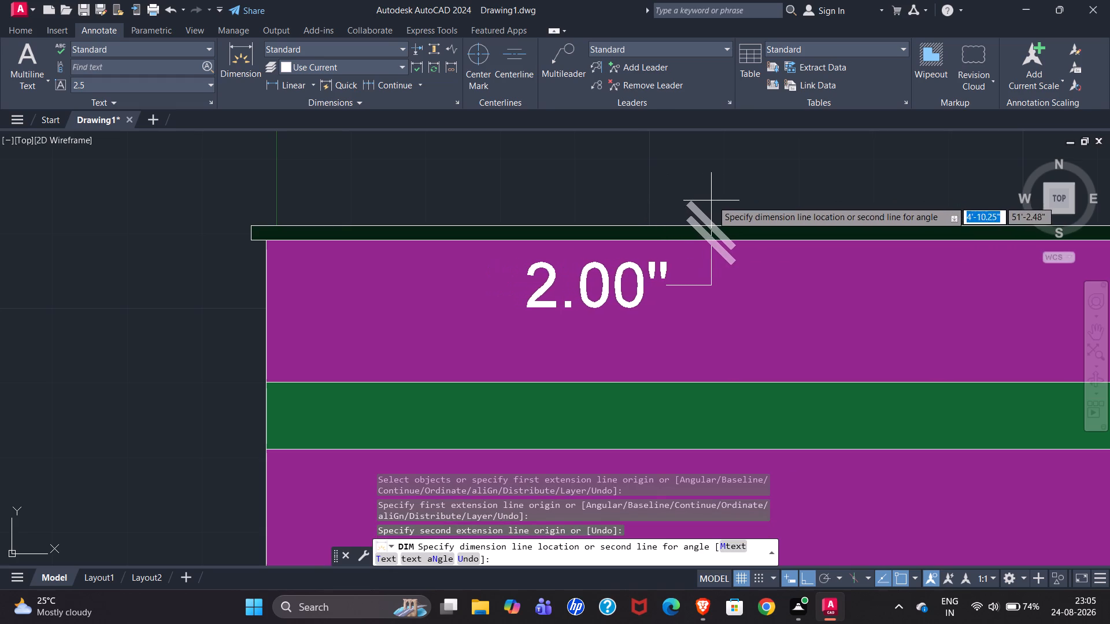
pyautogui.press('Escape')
# Dimension the thickness of the mumty coping at its left end, placing the text just above the coping.
pyautogui.click(236, 66)
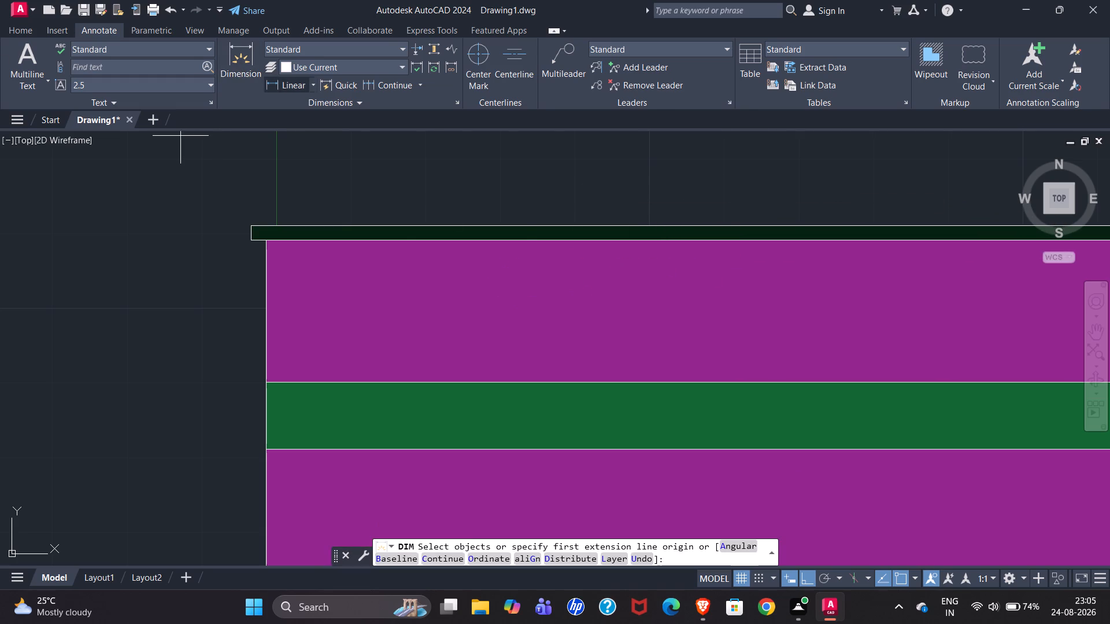
pyautogui.scroll(-4, 645, 207)
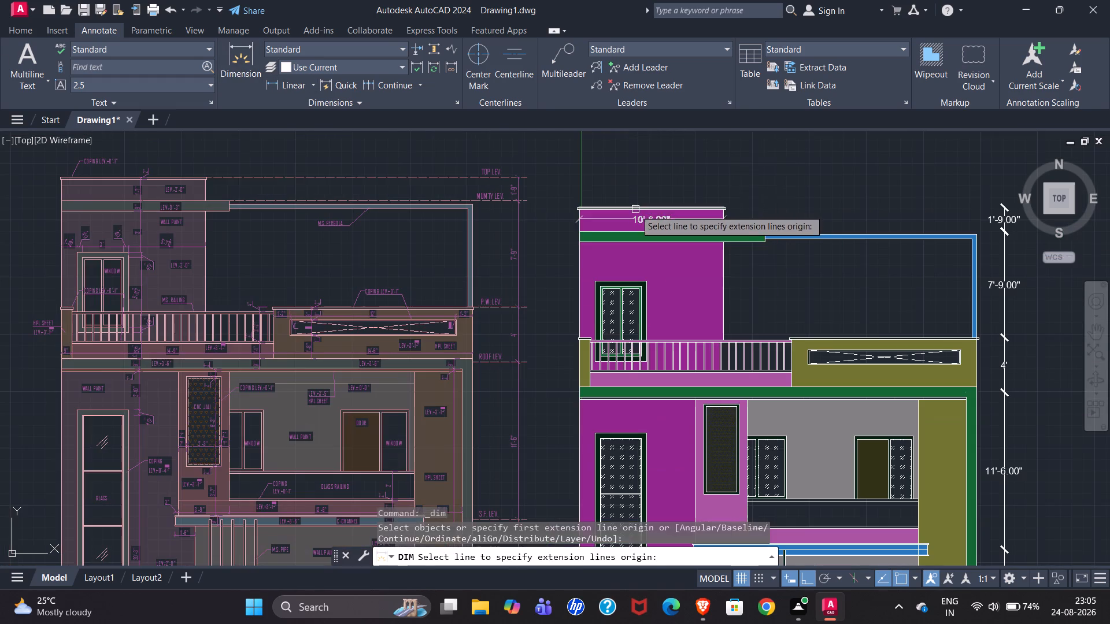
pyautogui.scroll(1, 127, 335)
pyautogui.scroll(1, 199, 326)
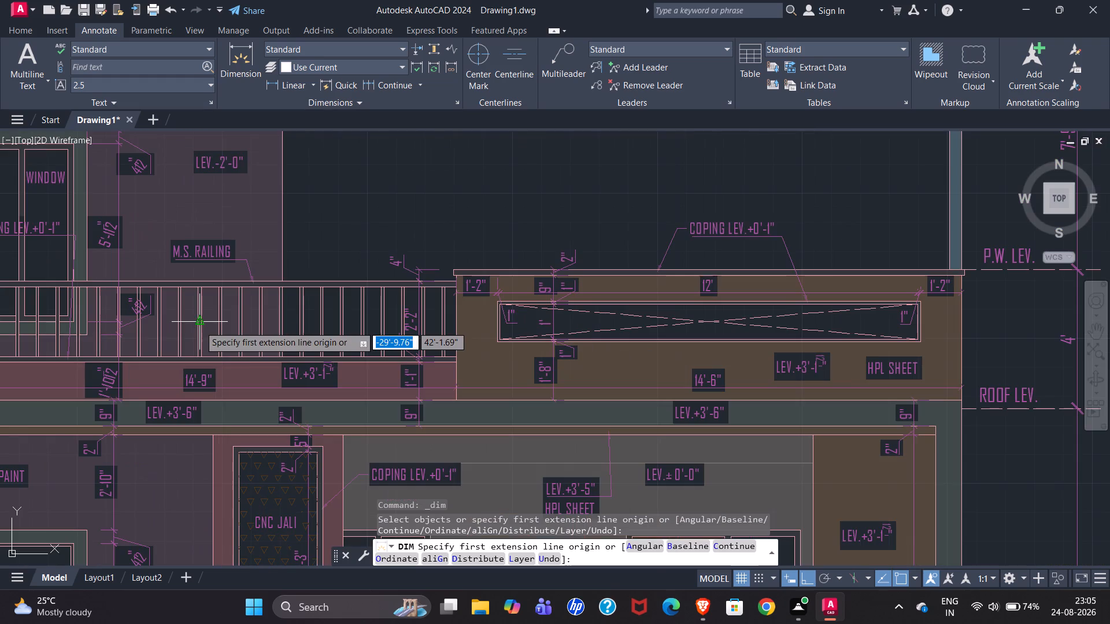
pyautogui.scroll(-1, 154, 288)
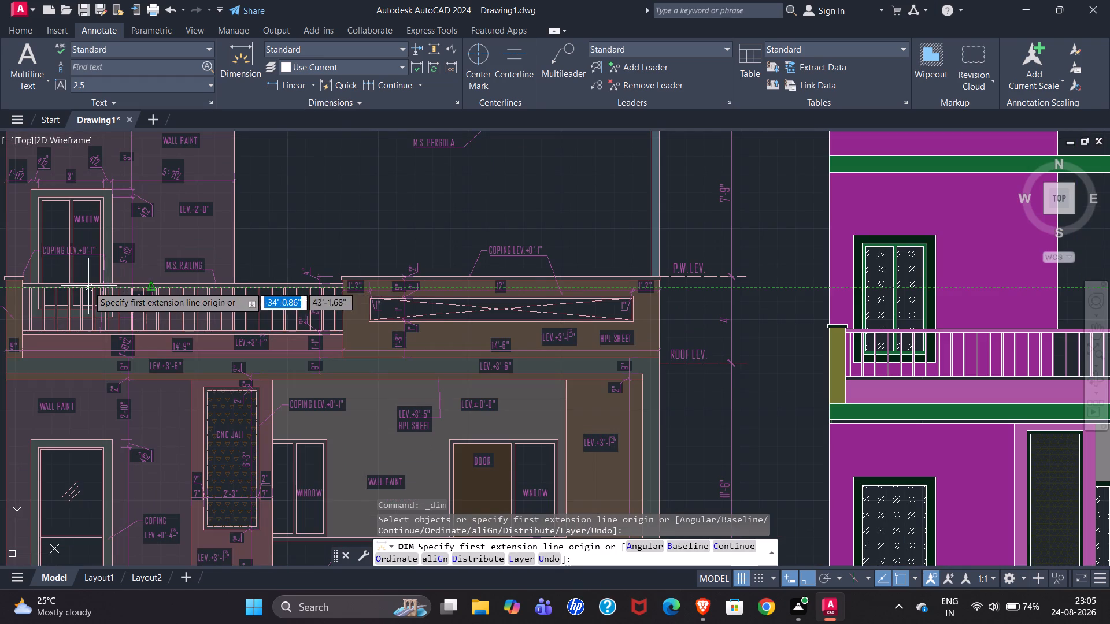
pyautogui.scroll(-1, 44, 290)
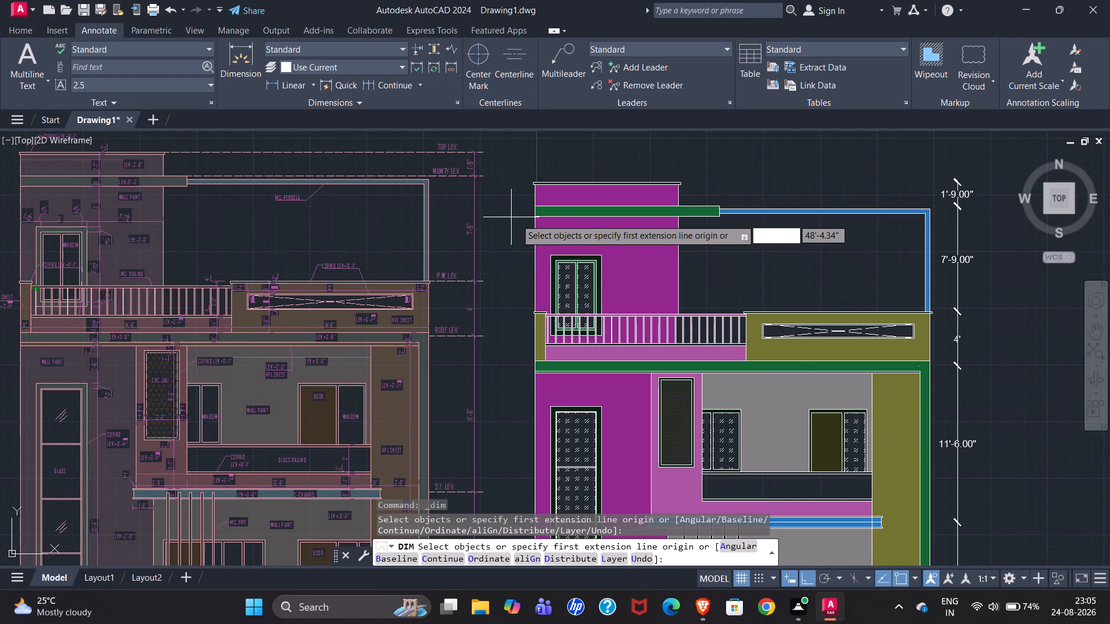
pyautogui.scroll(2, 113, 159)
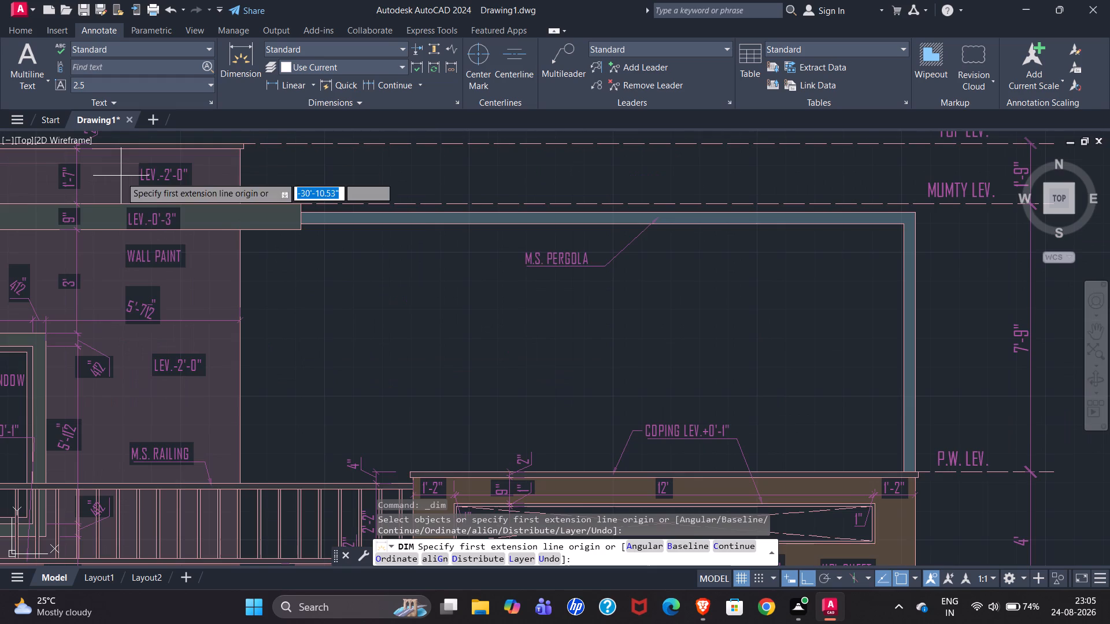
pyautogui.scroll(-1, 38, 246)
pyautogui.scroll(-1, 360, 267)
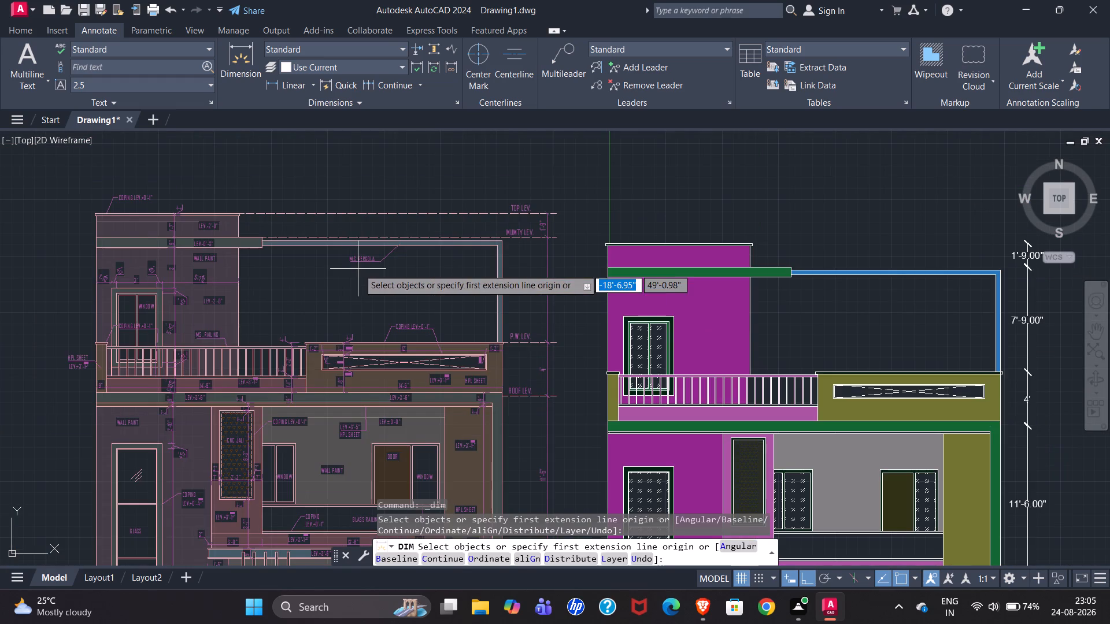
pyautogui.scroll(4, 593, 252)
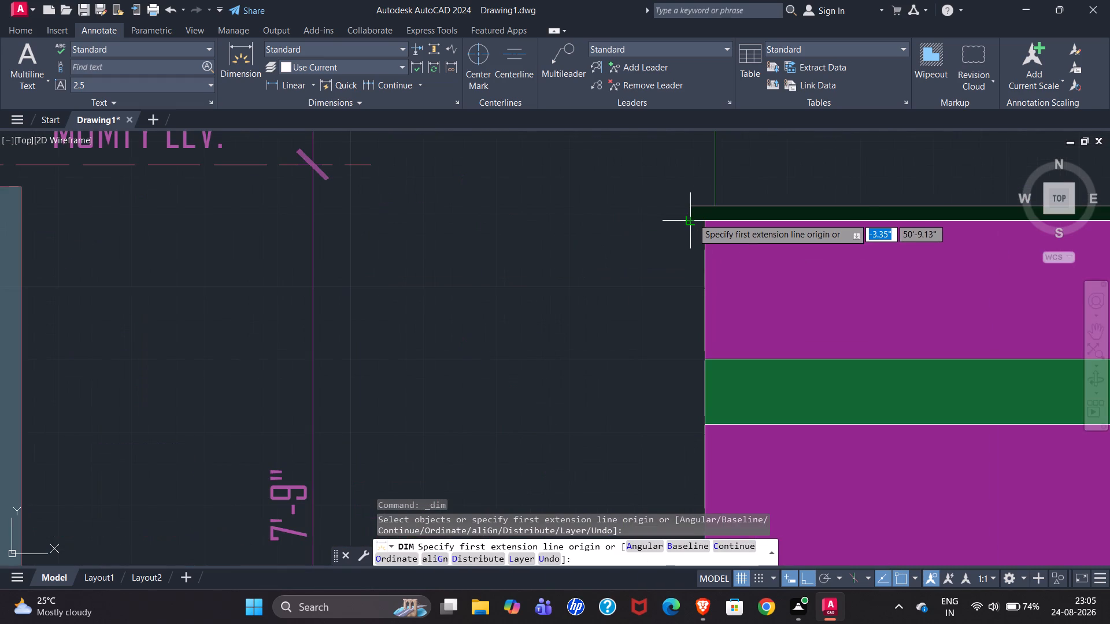
pyautogui.click(693, 218)
pyautogui.click(693, 208)
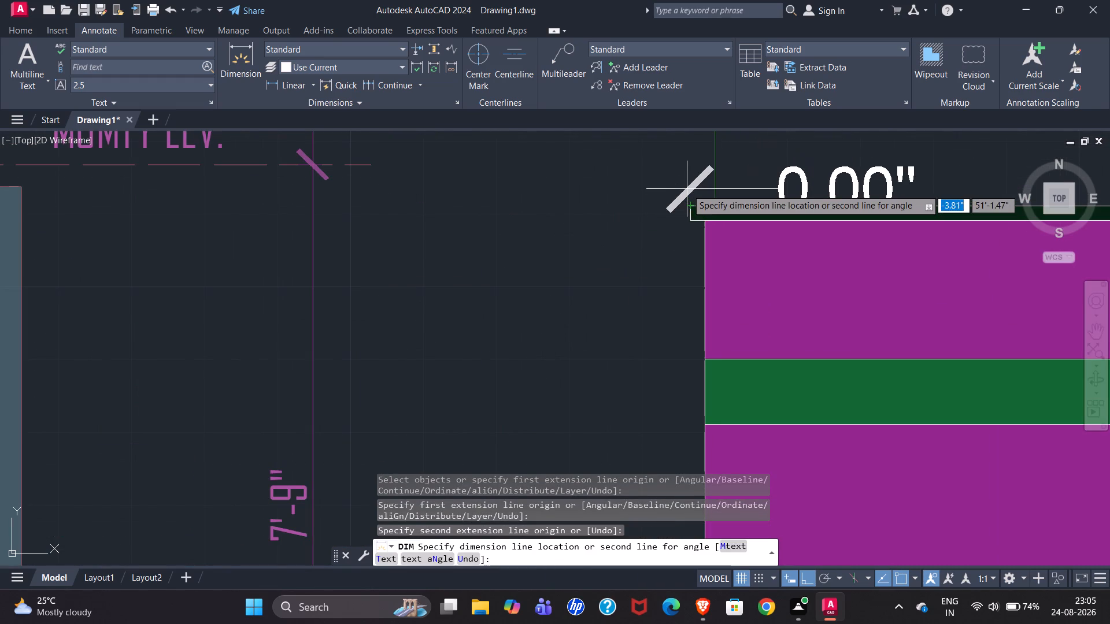
pyautogui.scroll(-2, 510, 205)
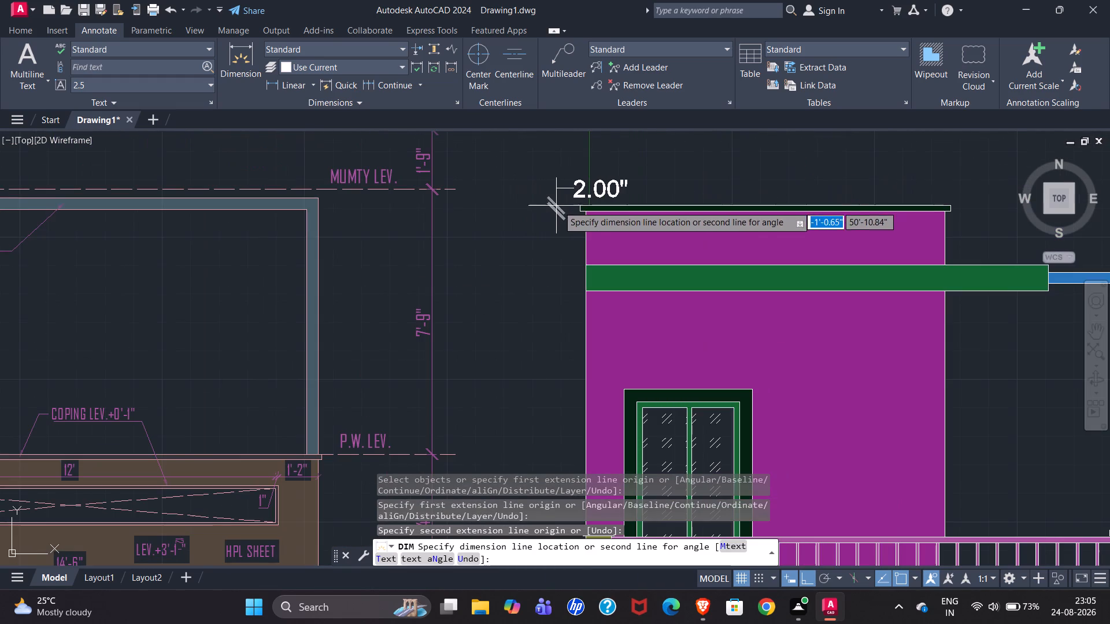
pyautogui.scroll(2, 582, 195)
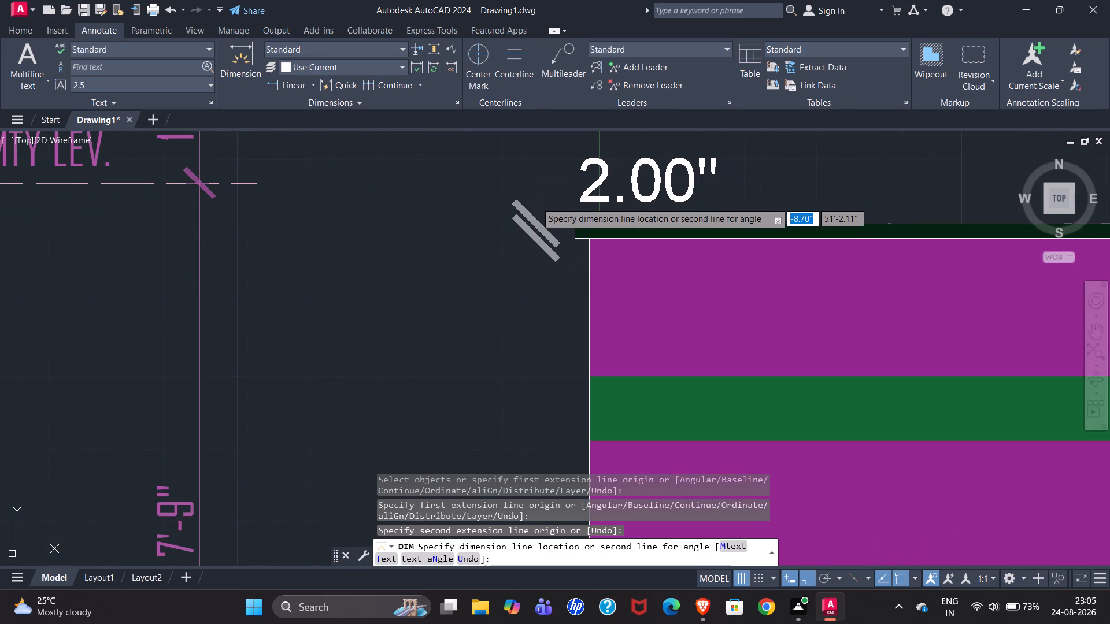
pyautogui.click(617, 207)
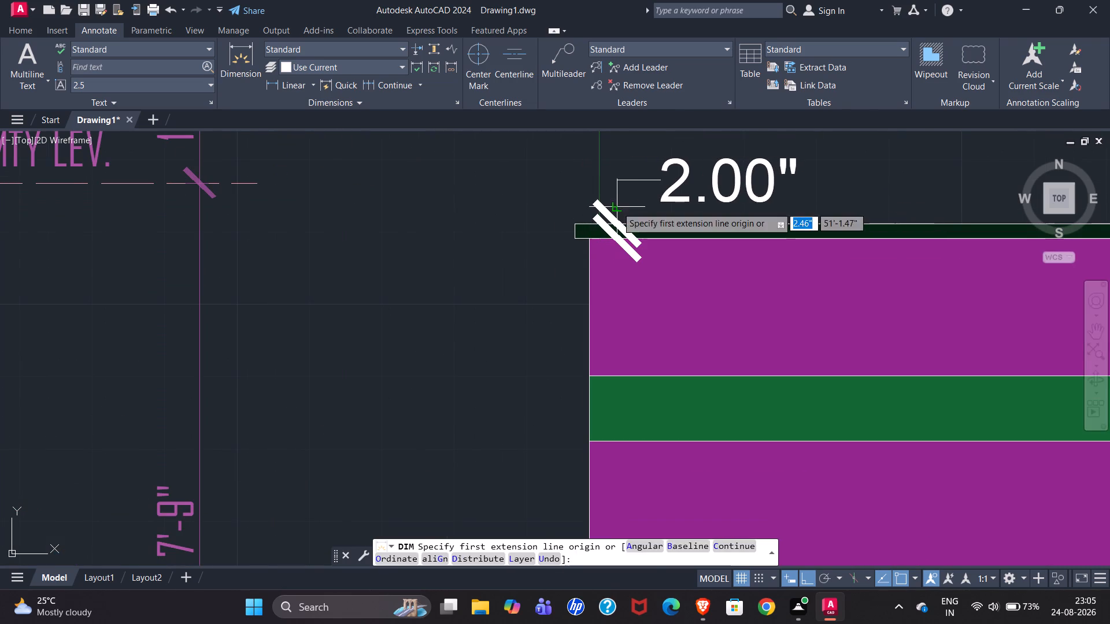
# Dimension the height of the mumty wall between the coping and the green band, placing it beside the wall's right edge.
pyautogui.scroll(-2, 510, 168)
pyautogui.scroll(-1, 627, 189)
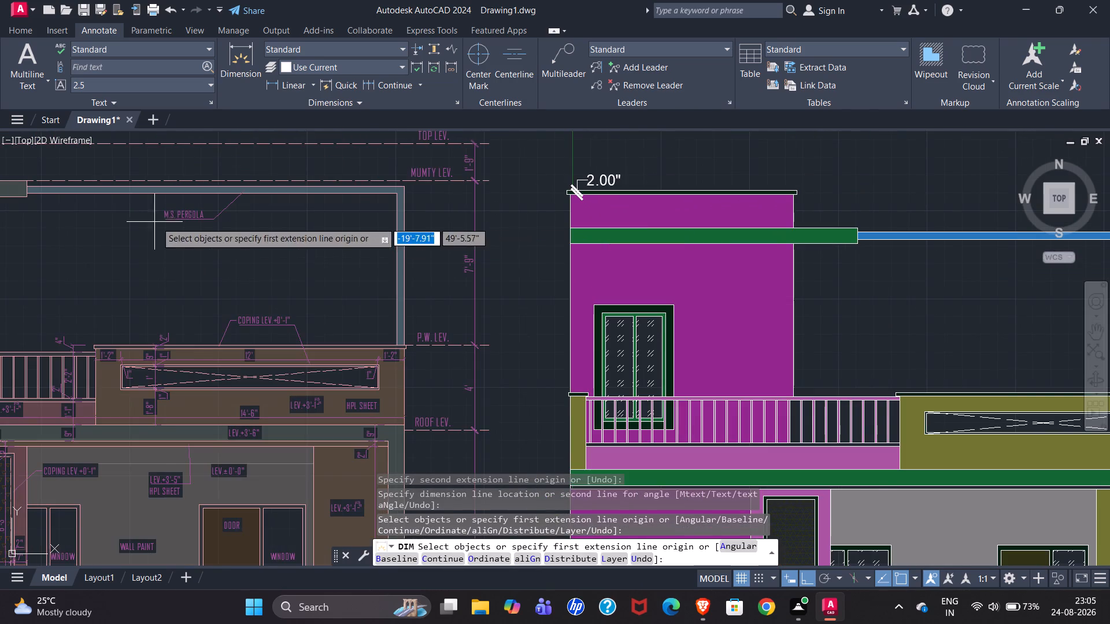
pyautogui.scroll(-1, 204, 222)
pyautogui.scroll(-1, 156, 202)
pyautogui.scroll(3, 23, 198)
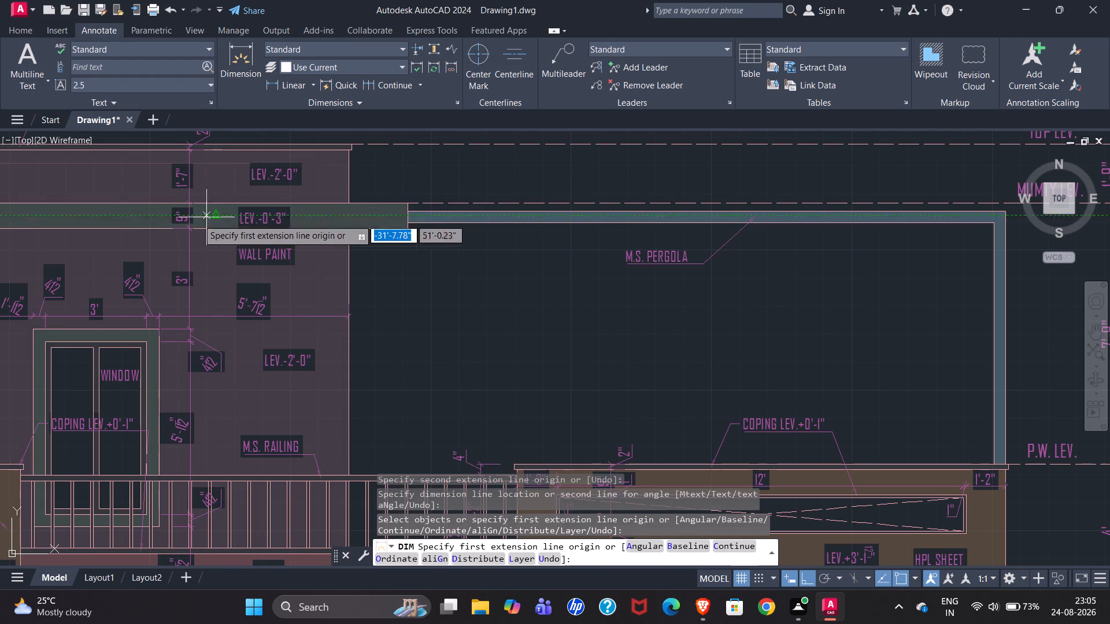
pyautogui.scroll(-2, 0, 257)
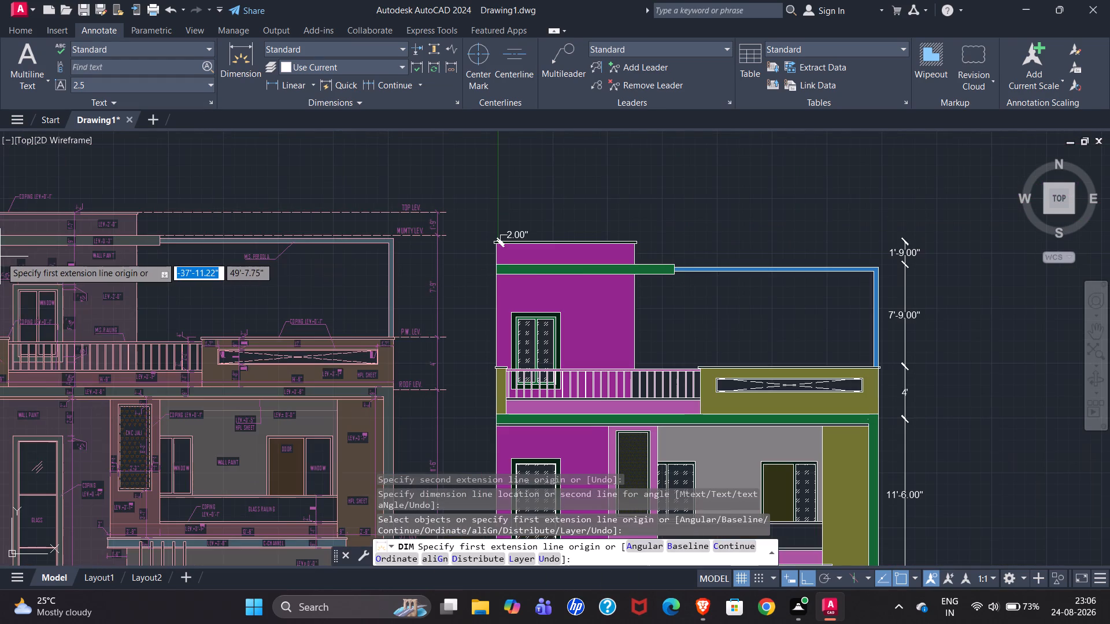
pyautogui.scroll(4, 650, 251)
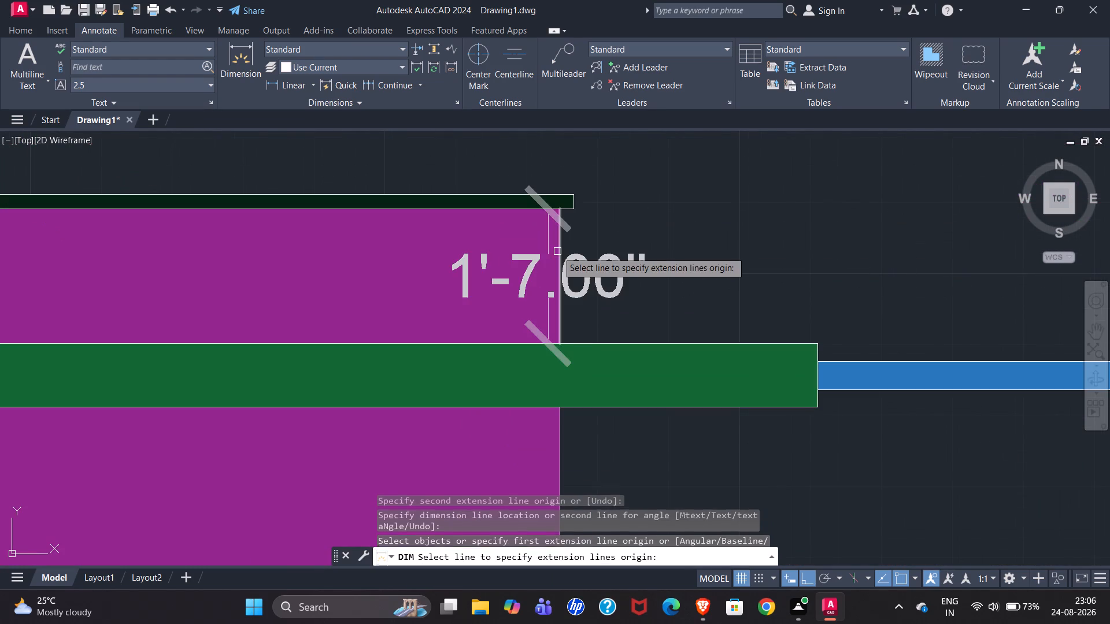
pyautogui.click(557, 251)
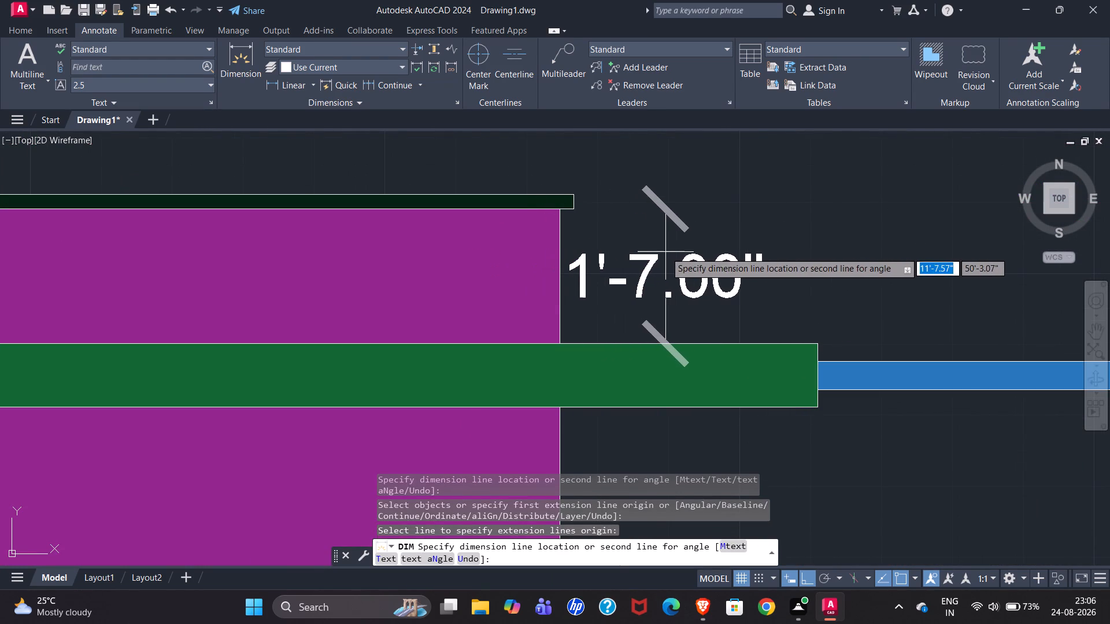
pyautogui.click(665, 252)
# Dimension the depth of the green mumty band at its projecting end, placing it in line with the wall dimension above.
pyautogui.scroll(-1, 624, 244)
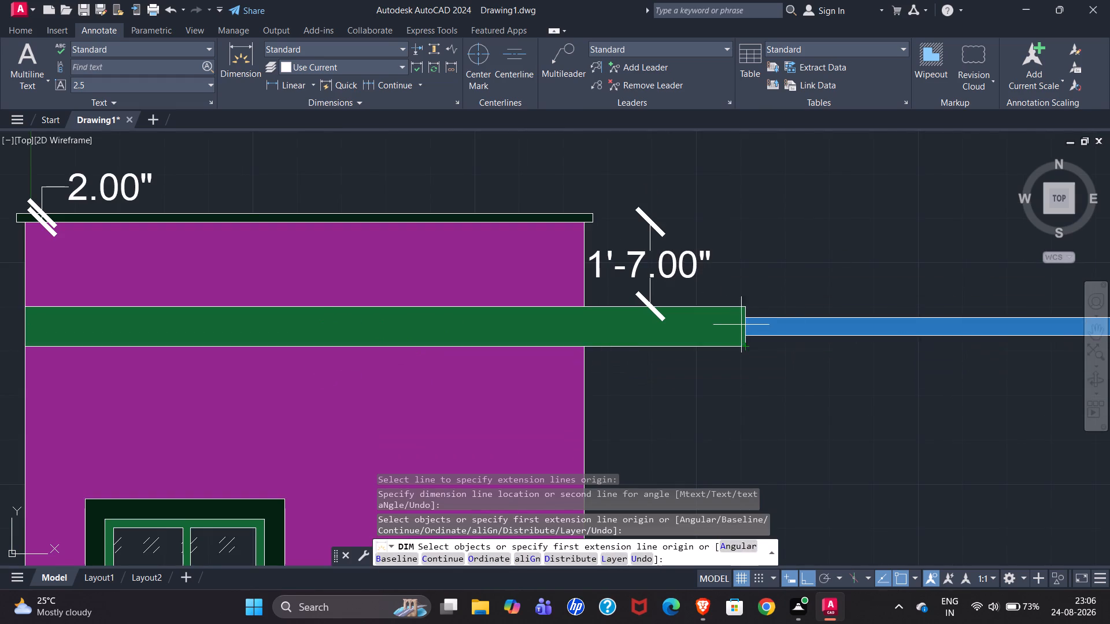
pyautogui.scroll(2, 744, 322)
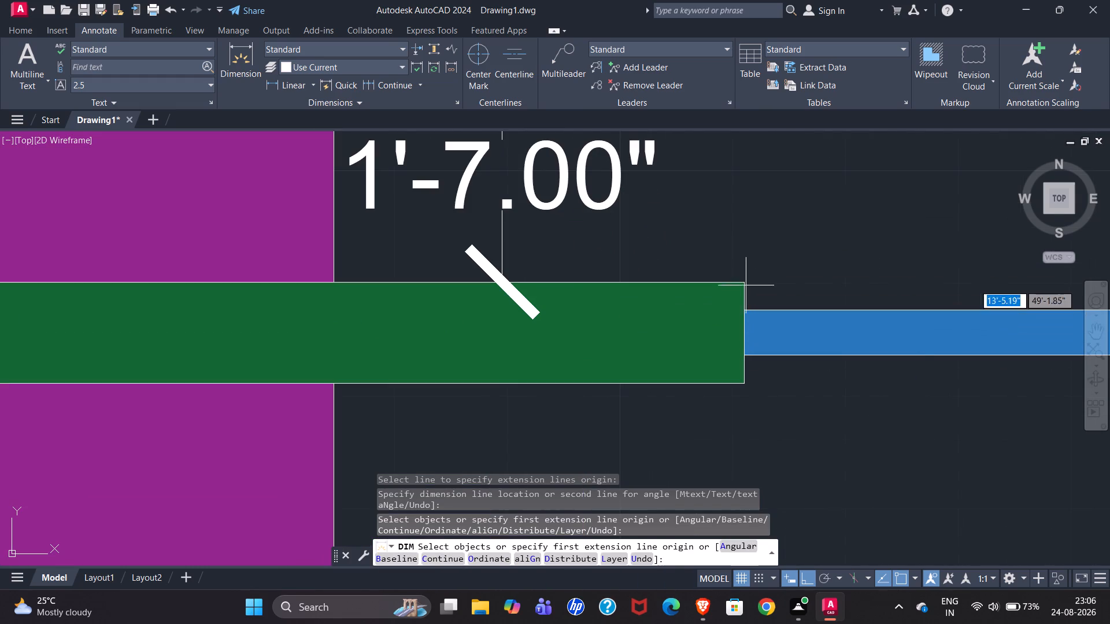
pyautogui.click(745, 280)
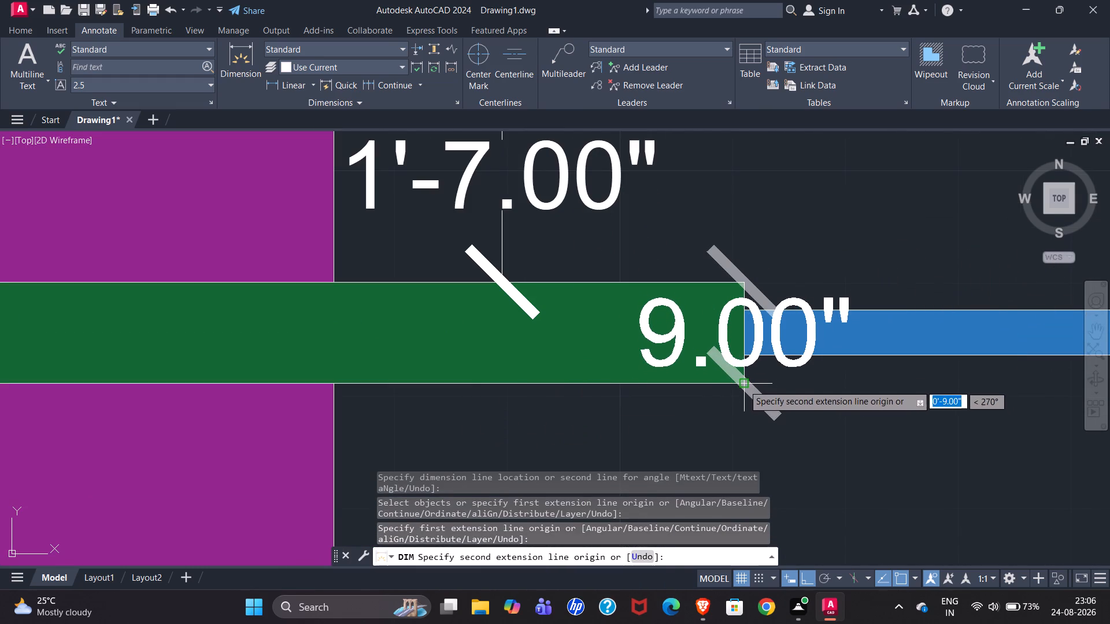
pyautogui.click(744, 382)
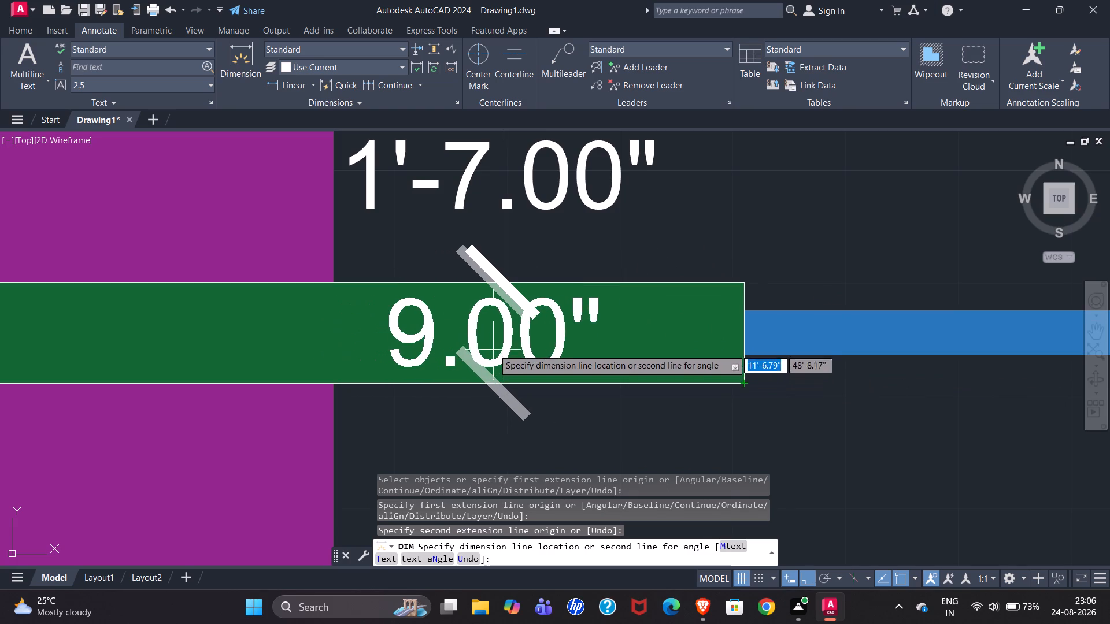
pyautogui.click(499, 278)
# Examine the reference's dimensions around the mumty window and compare them with the redrawn mumty.
pyautogui.scroll(-1, 553, 204)
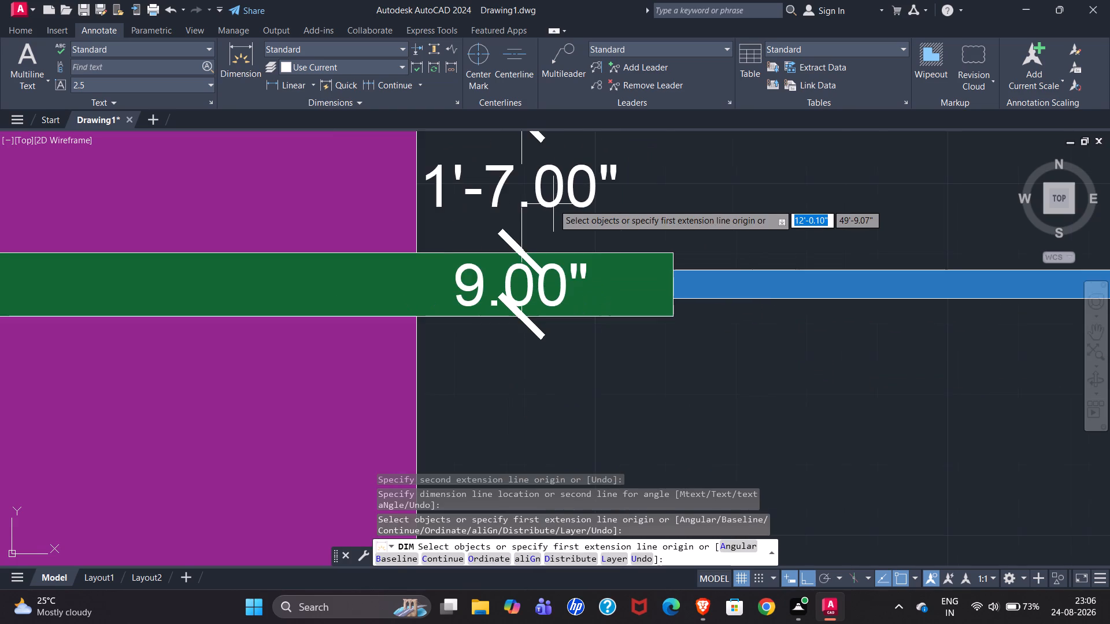
pyautogui.scroll(-2, 557, 204)
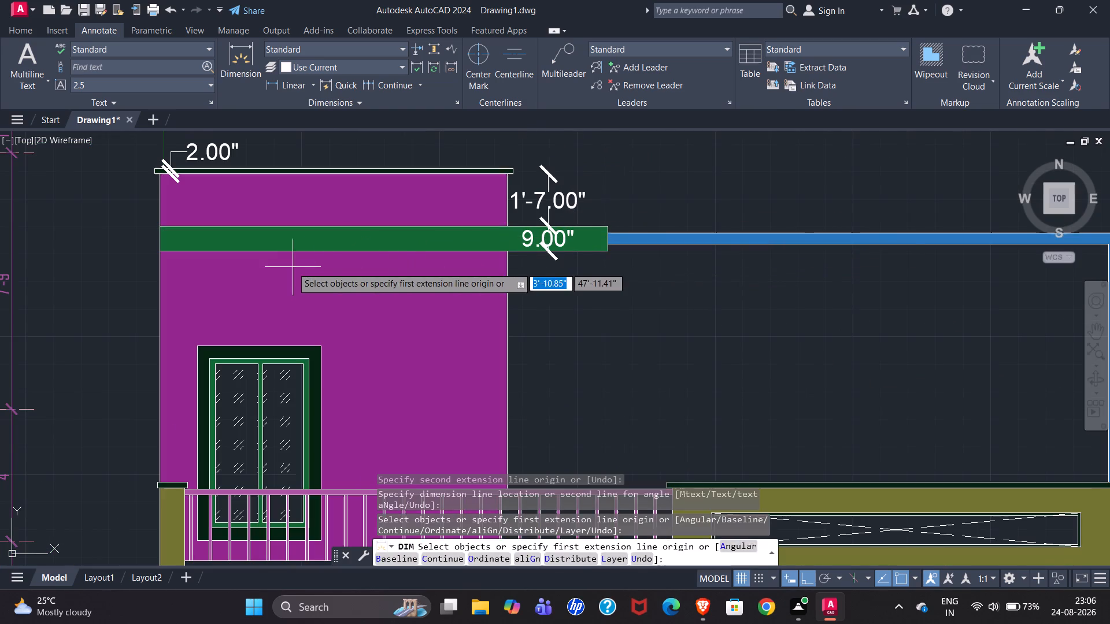
pyautogui.scroll(-1, 591, 232)
pyautogui.scroll(-1, 510, 252)
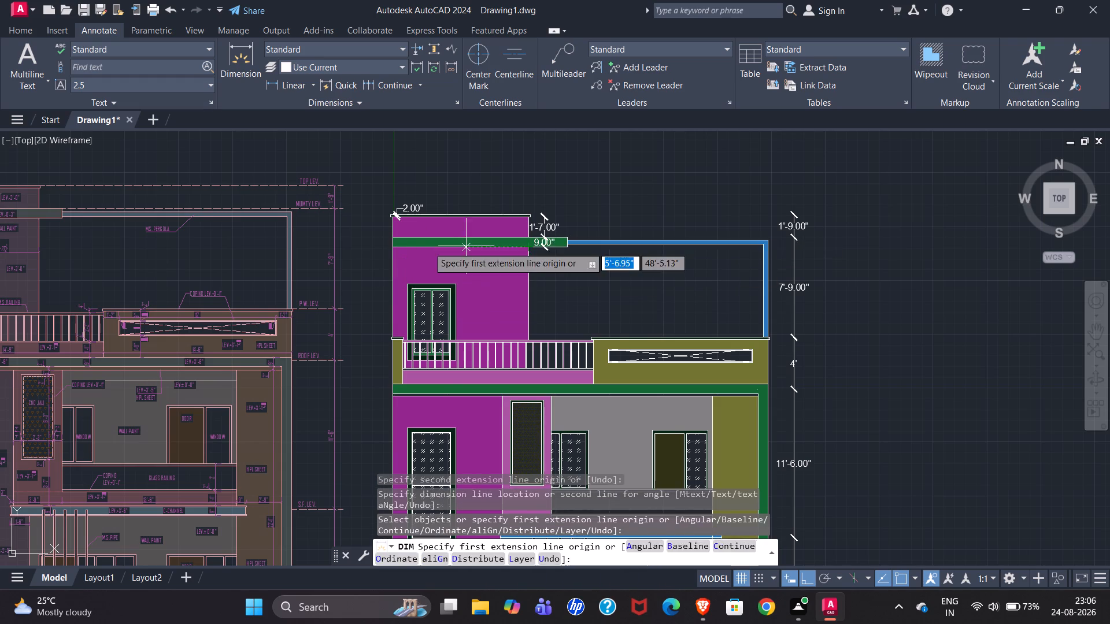
pyautogui.scroll(-1, 540, 228)
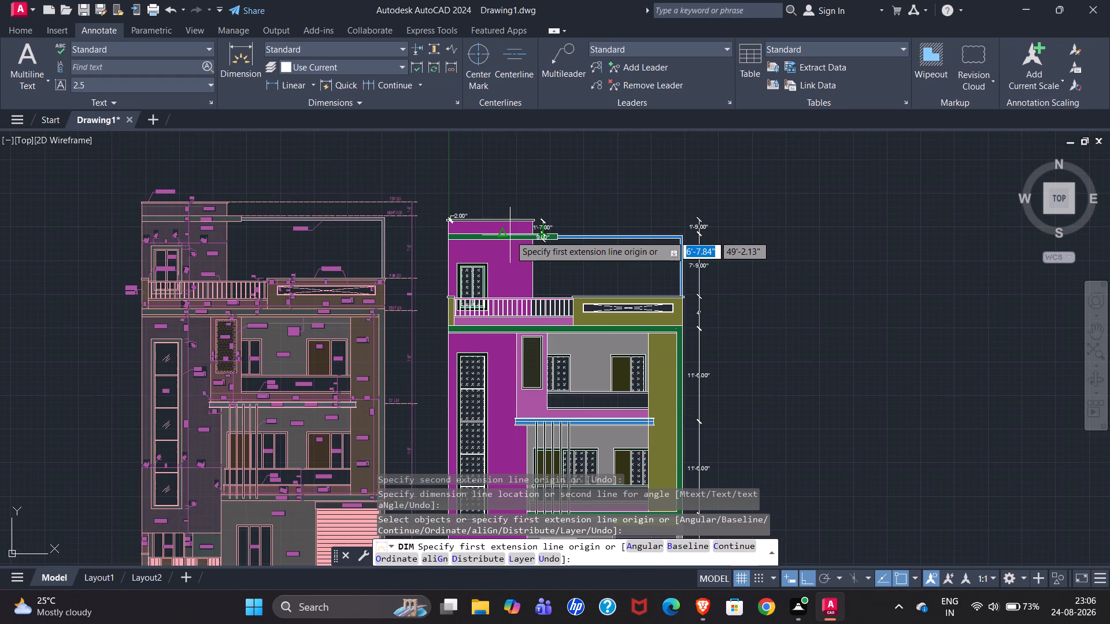
pyautogui.scroll(2, 190, 250)
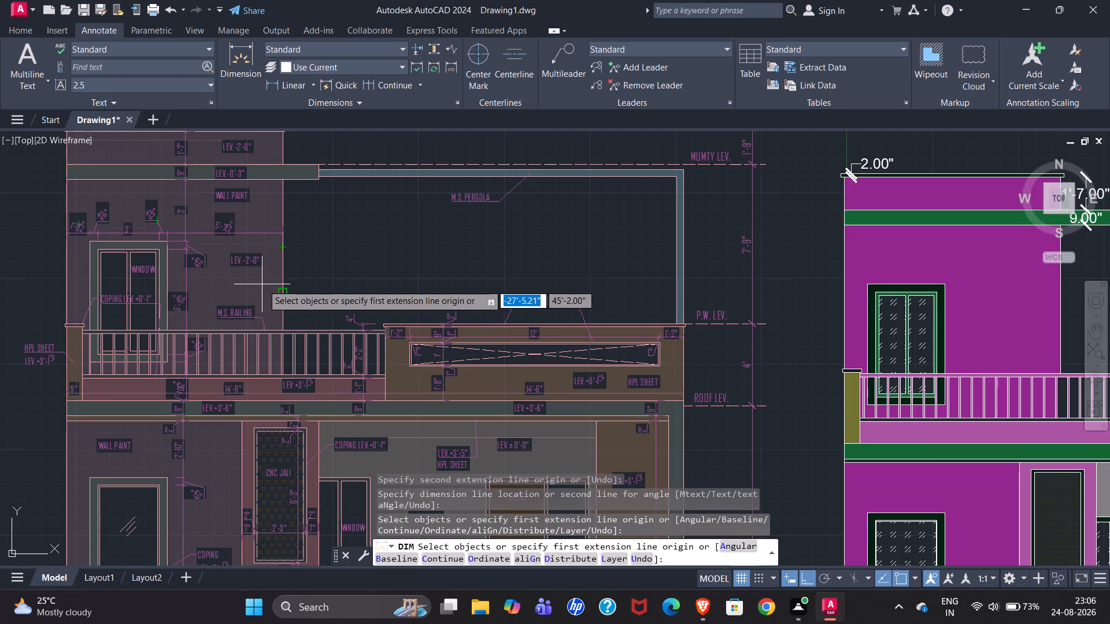
pyautogui.scroll(-1, 280, 313)
pyautogui.scroll(1, 741, 306)
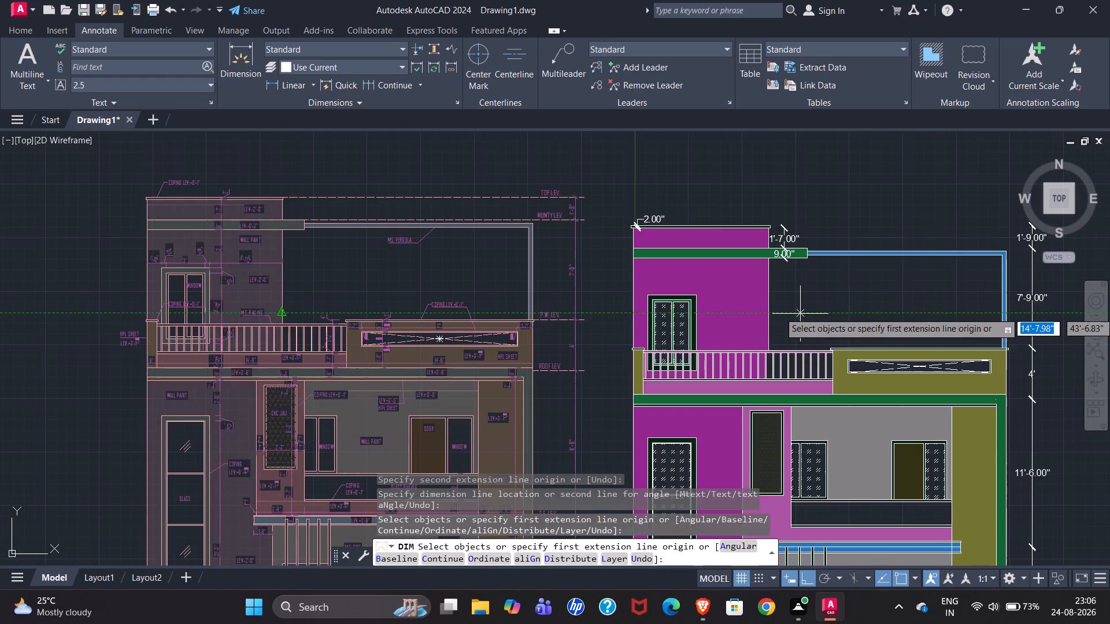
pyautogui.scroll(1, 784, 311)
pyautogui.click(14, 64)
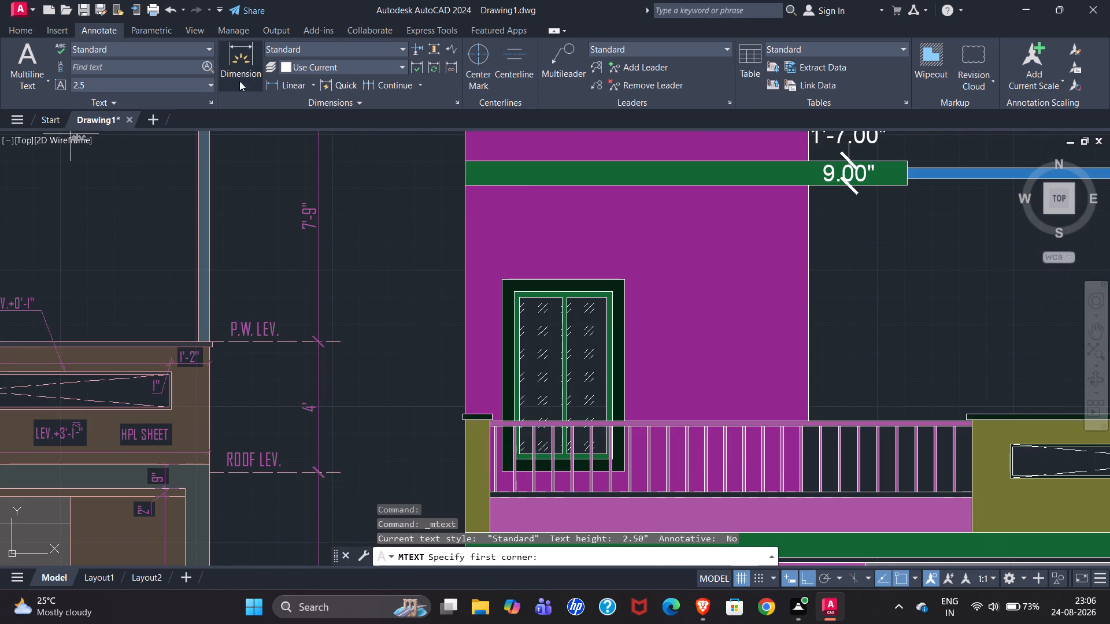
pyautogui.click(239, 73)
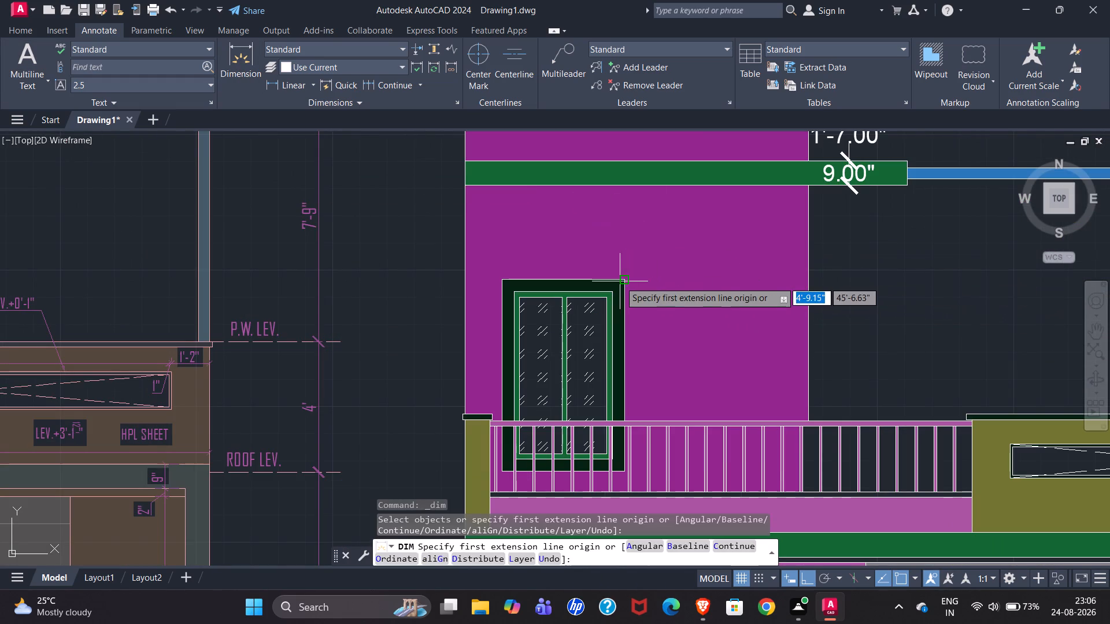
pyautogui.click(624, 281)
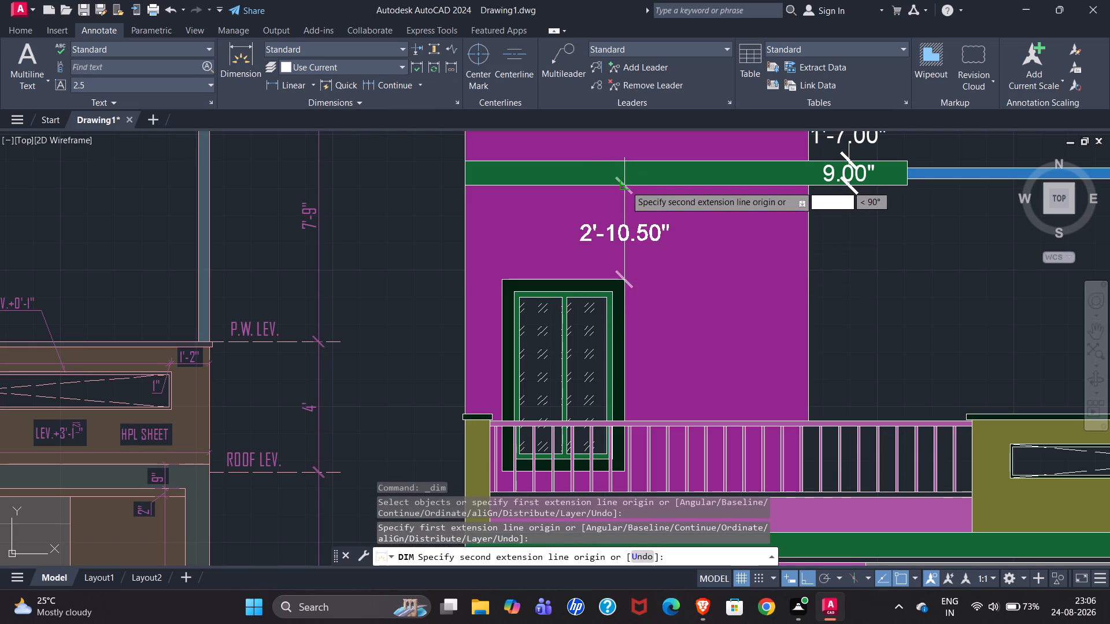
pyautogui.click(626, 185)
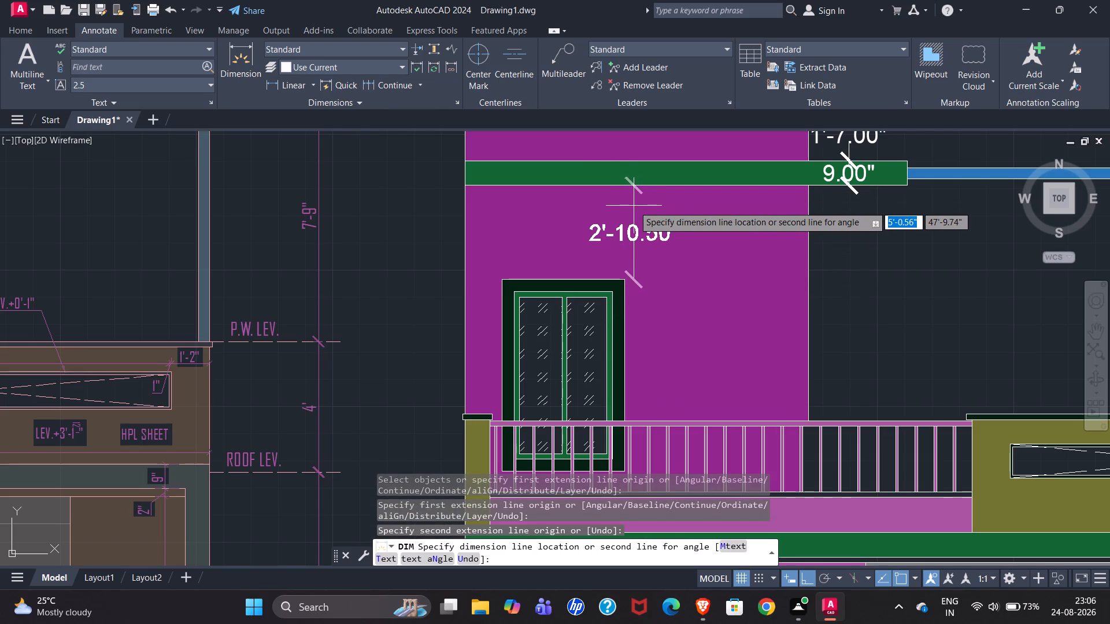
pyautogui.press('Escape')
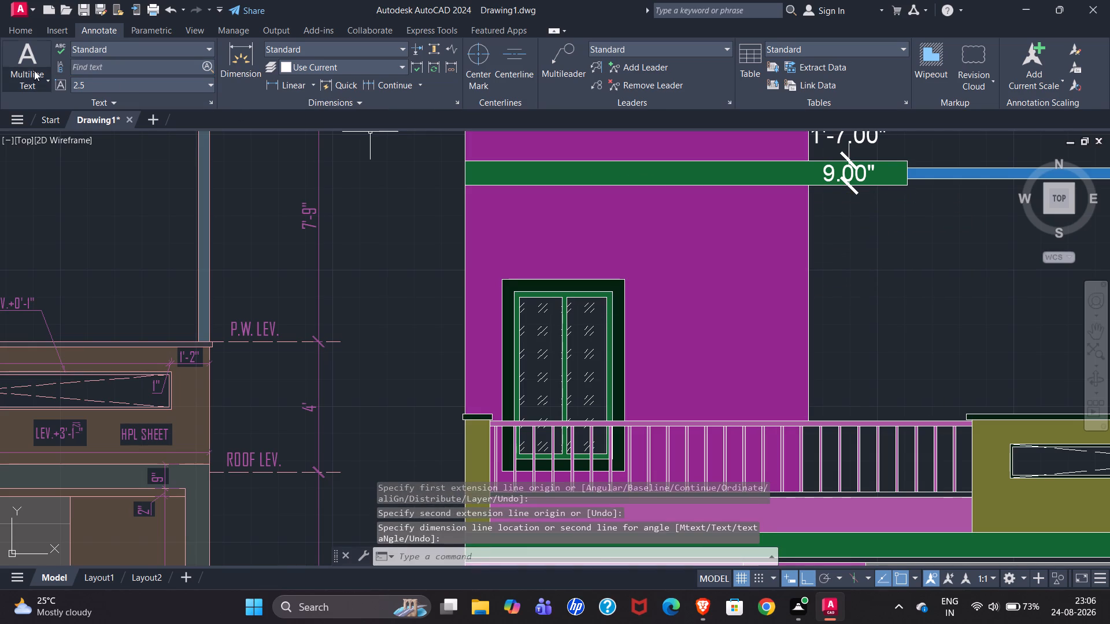
# Dimension the thickness of the mumty window's dark outer frame at its top edge, placing the dimension line just beside the frame's right side.
pyautogui.click(238, 63)
pyautogui.scroll(2, 621, 317)
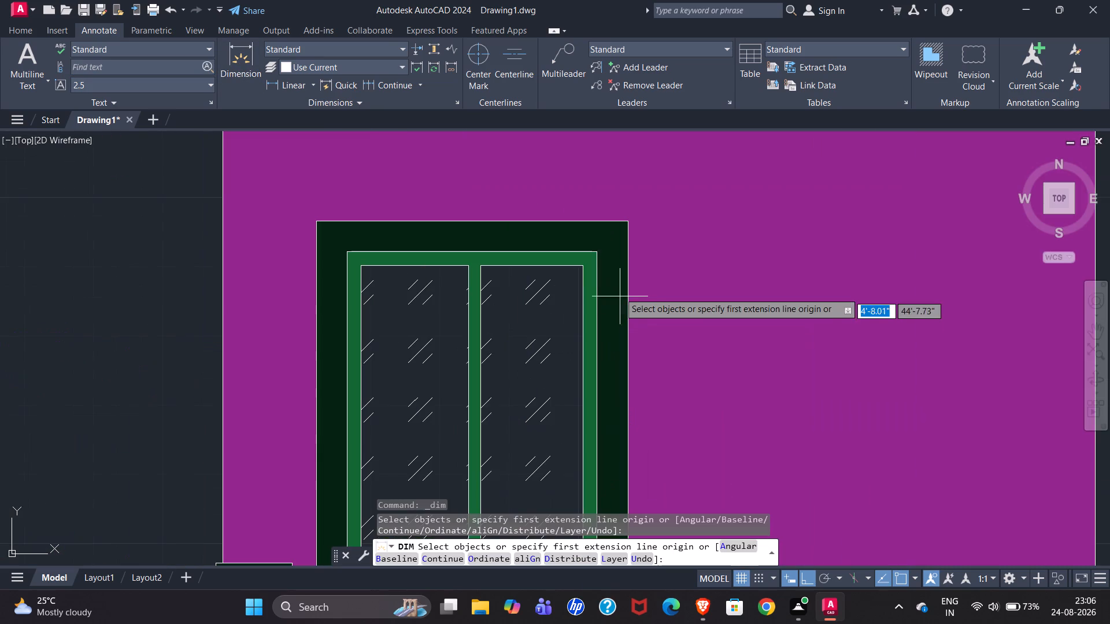
pyautogui.click(597, 252)
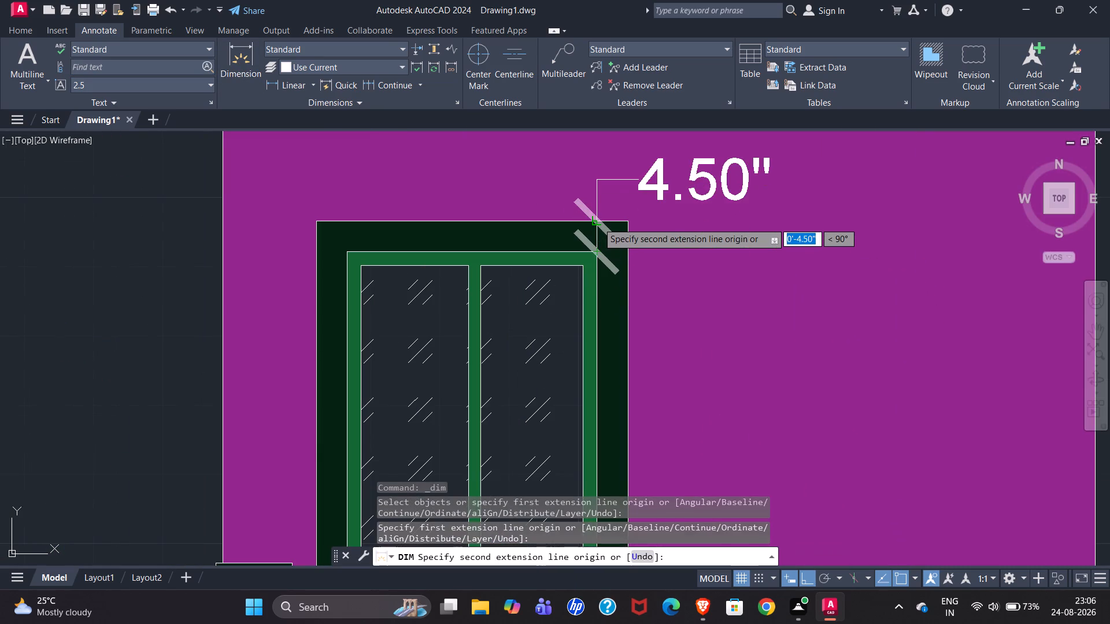
pyautogui.click(598, 222)
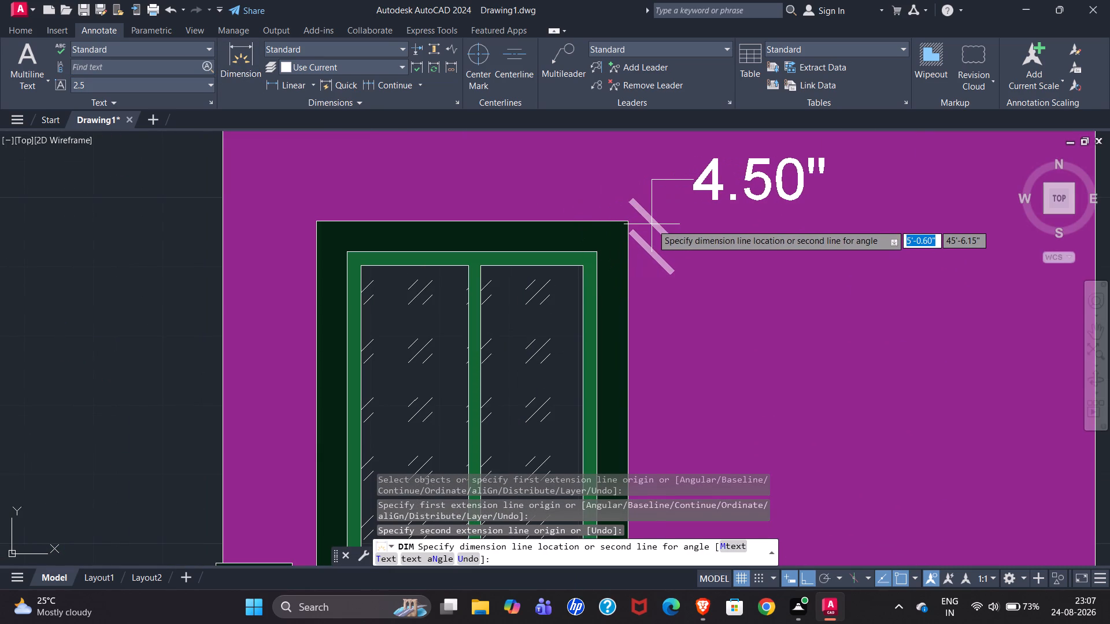
pyautogui.click(658, 225)
# Examine the reference's vertical dimensions from the mumty window down past the roof band and compare them with the redrawn elevation.
pyautogui.scroll(-2, 637, 167)
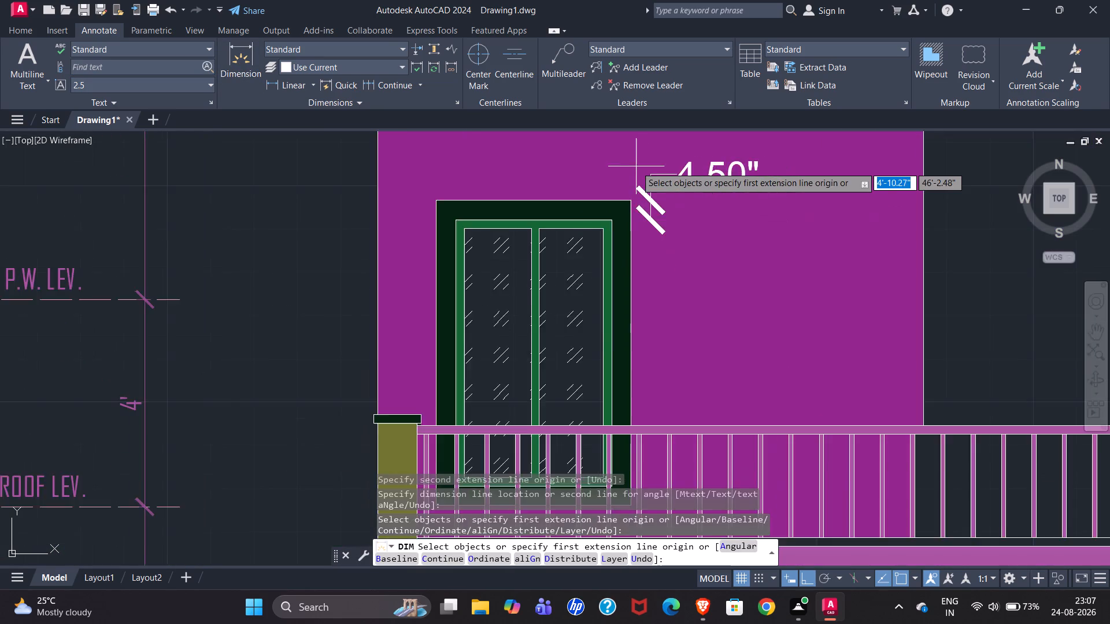
pyautogui.scroll(-1, 727, 214)
pyautogui.scroll(-1, 428, 302)
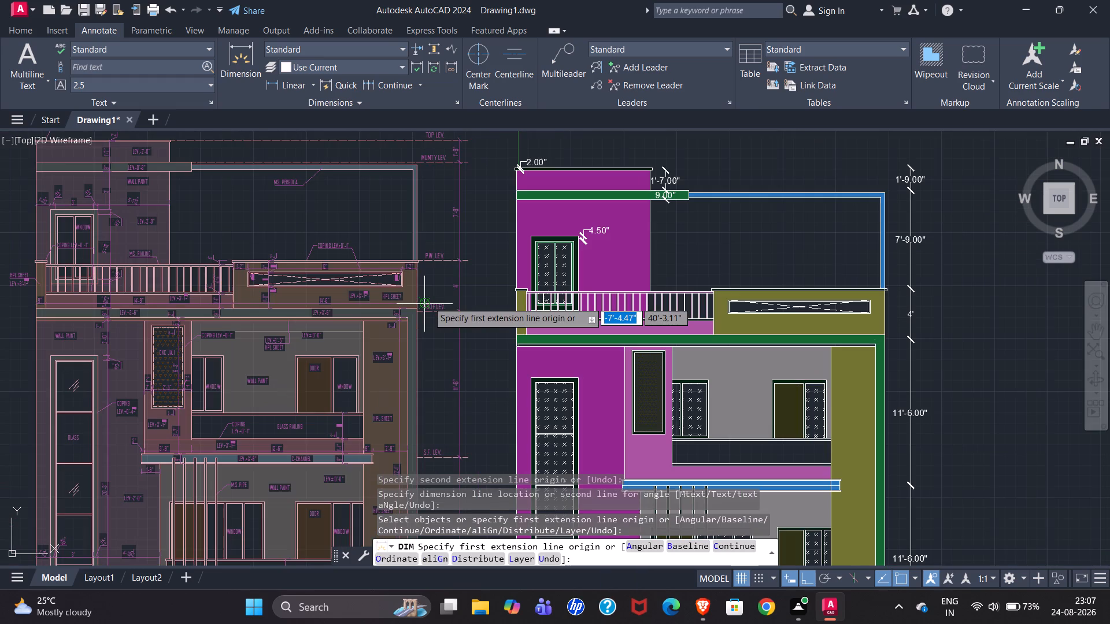
pyautogui.scroll(2, 81, 239)
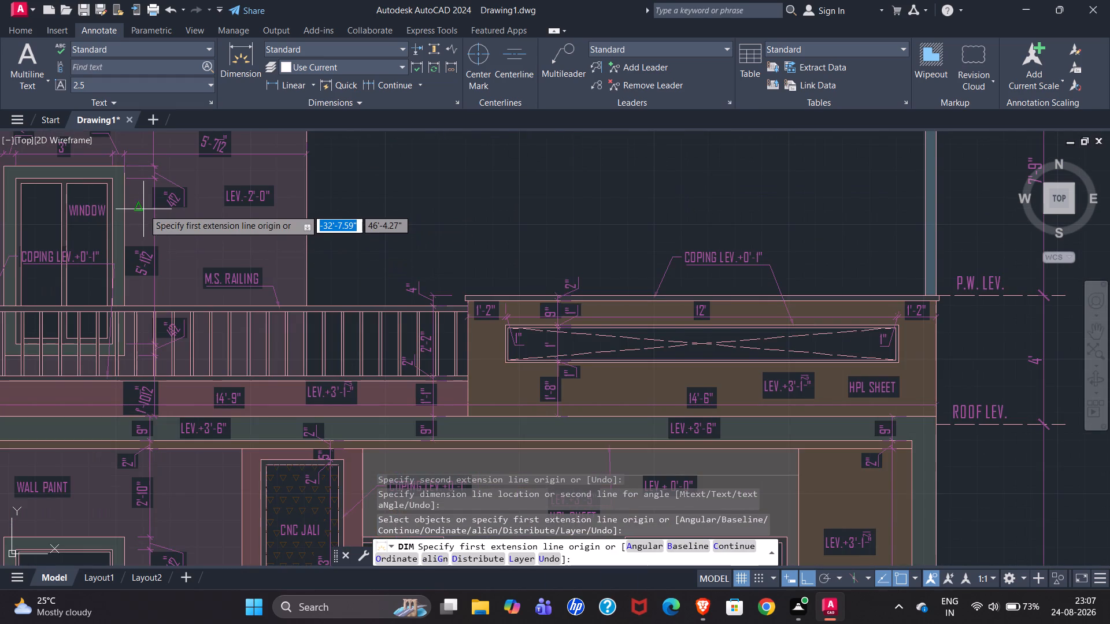
pyautogui.scroll(-1, 106, 242)
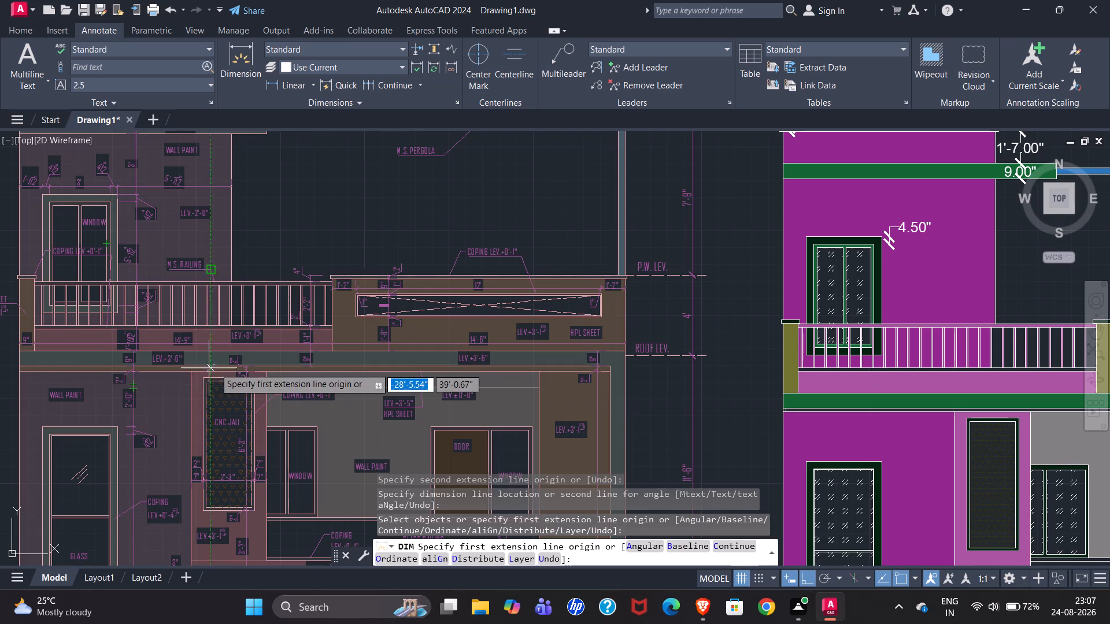
pyautogui.scroll(1, 36, 359)
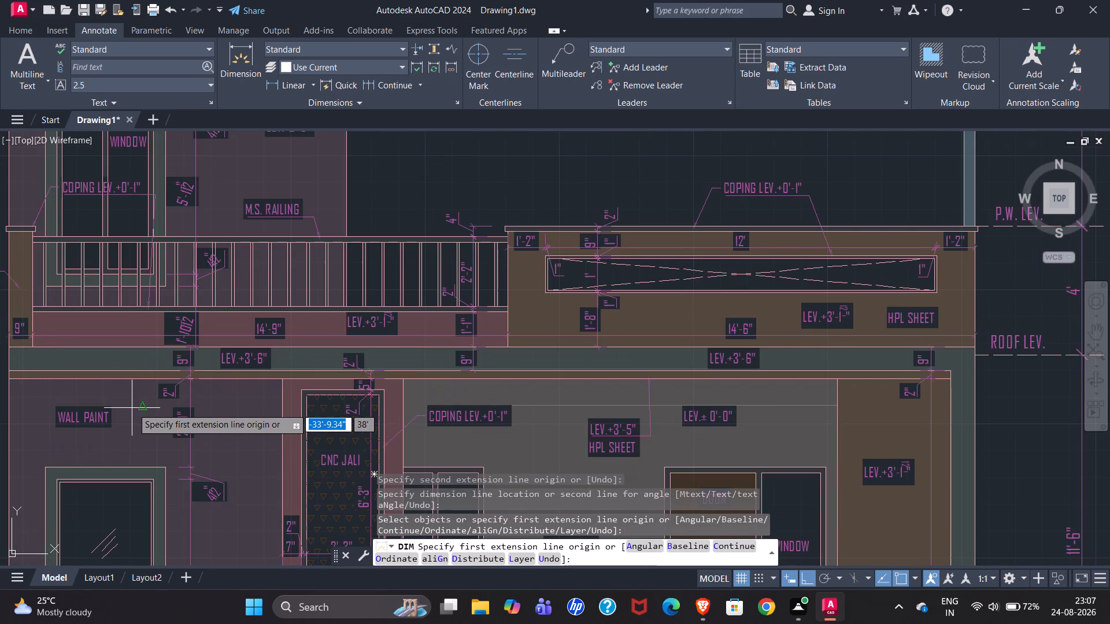
pyautogui.scroll(-2, 145, 337)
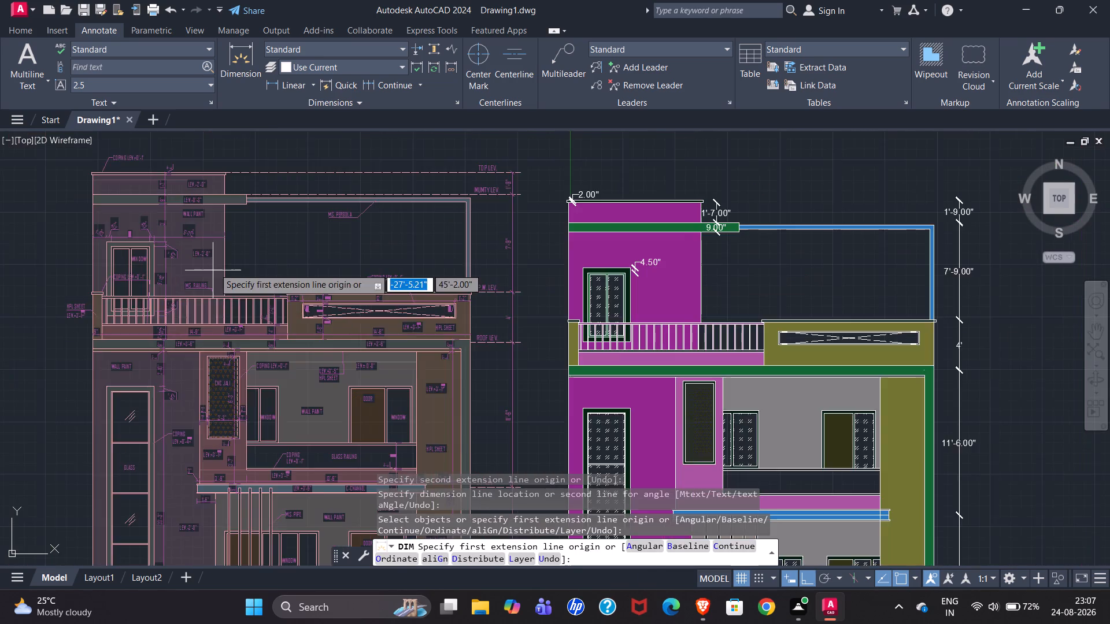
pyautogui.scroll(-2, 214, 263)
pyautogui.scroll(3, 386, 261)
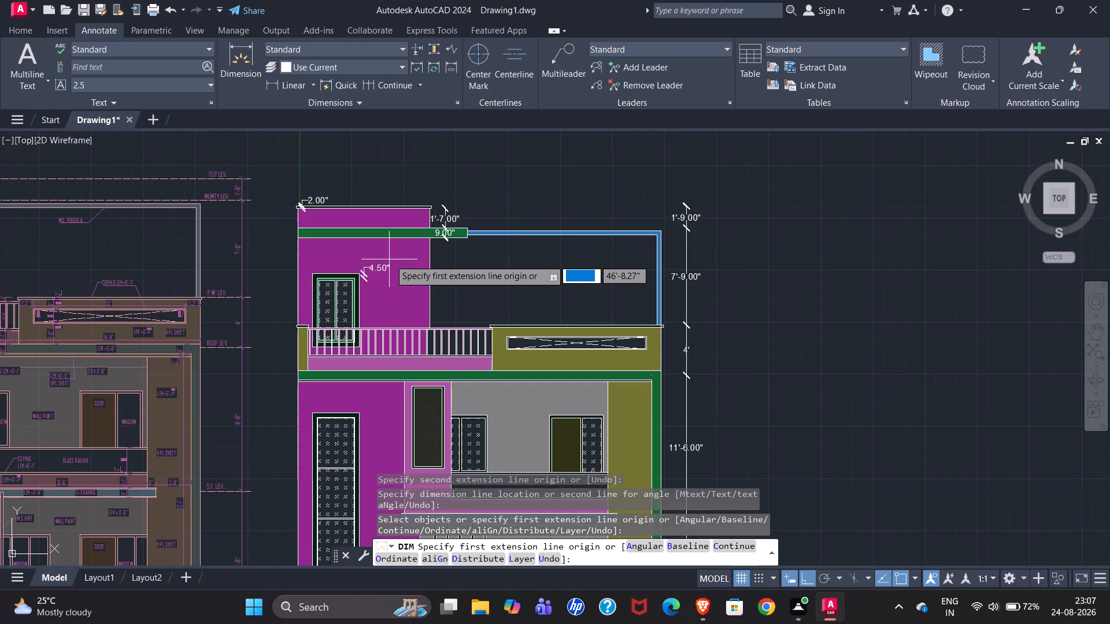
pyautogui.scroll(-1, 478, 266)
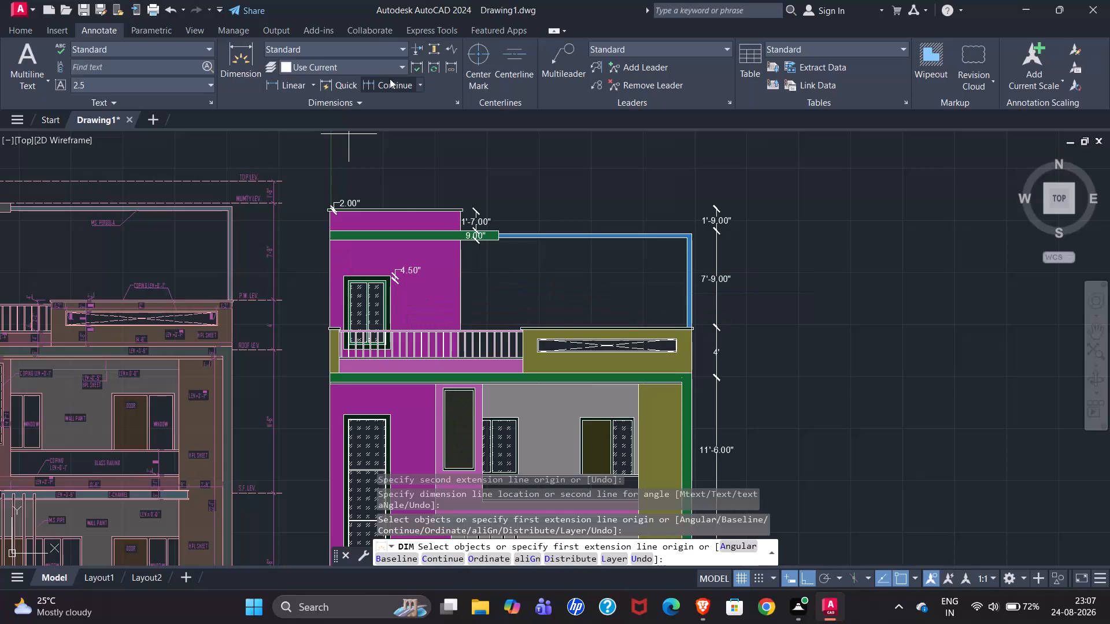
# Continue the dimension chain down the mumty window, covering the green inner frame's height and the dark outer frame's bottom thickness.
pyautogui.click(390, 77)
pyautogui.scroll(3, 395, 299)
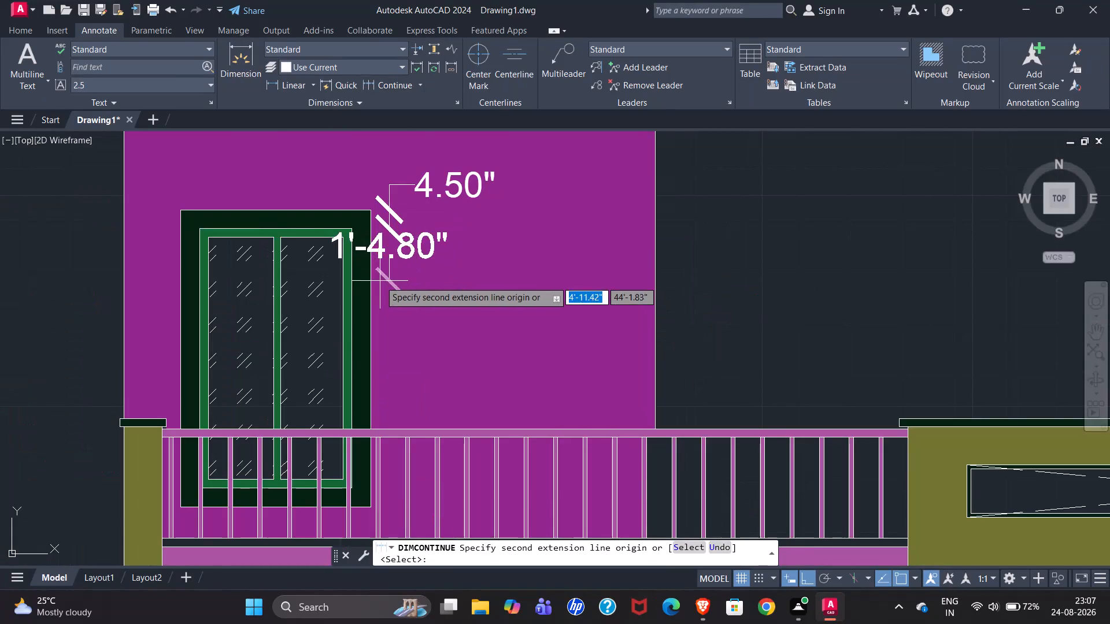
pyautogui.scroll(-1, 387, 229)
pyautogui.scroll(2, 372, 410)
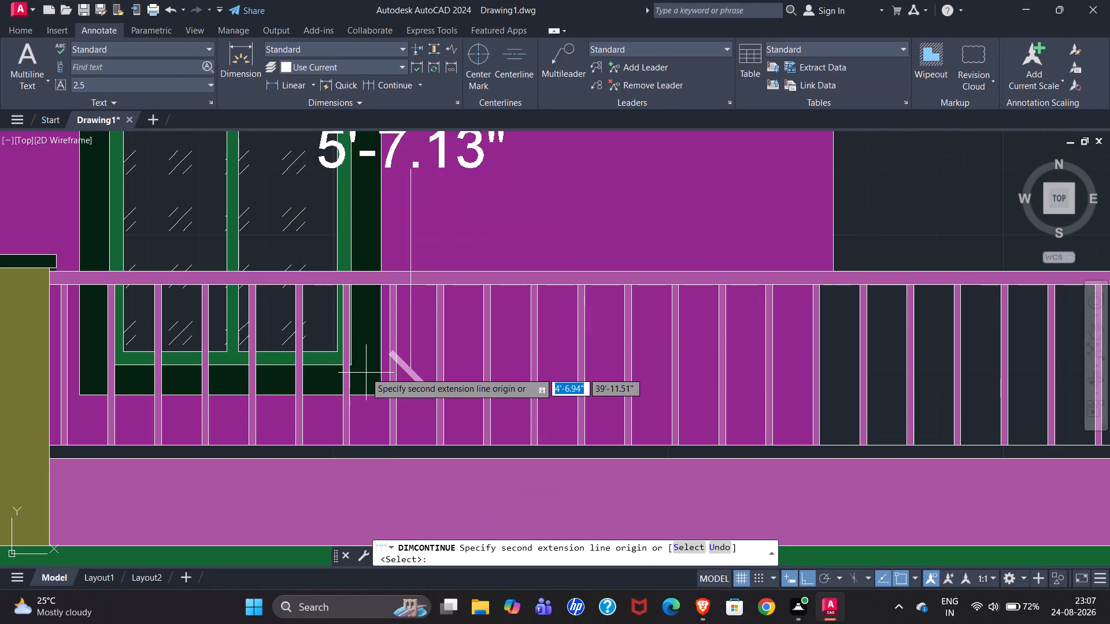
pyautogui.click(353, 363)
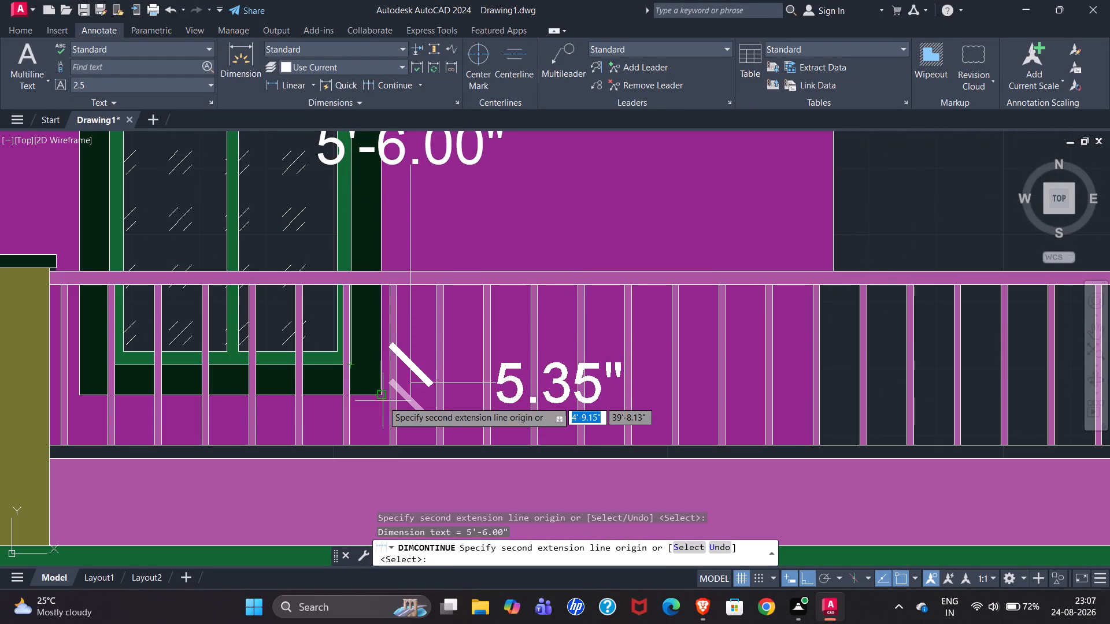
pyautogui.click(382, 396)
# Continue the dimension chain from the mumty window's bottom to the green roof band's top edge and across the band's depth.
pyautogui.scroll(-1, 407, 278)
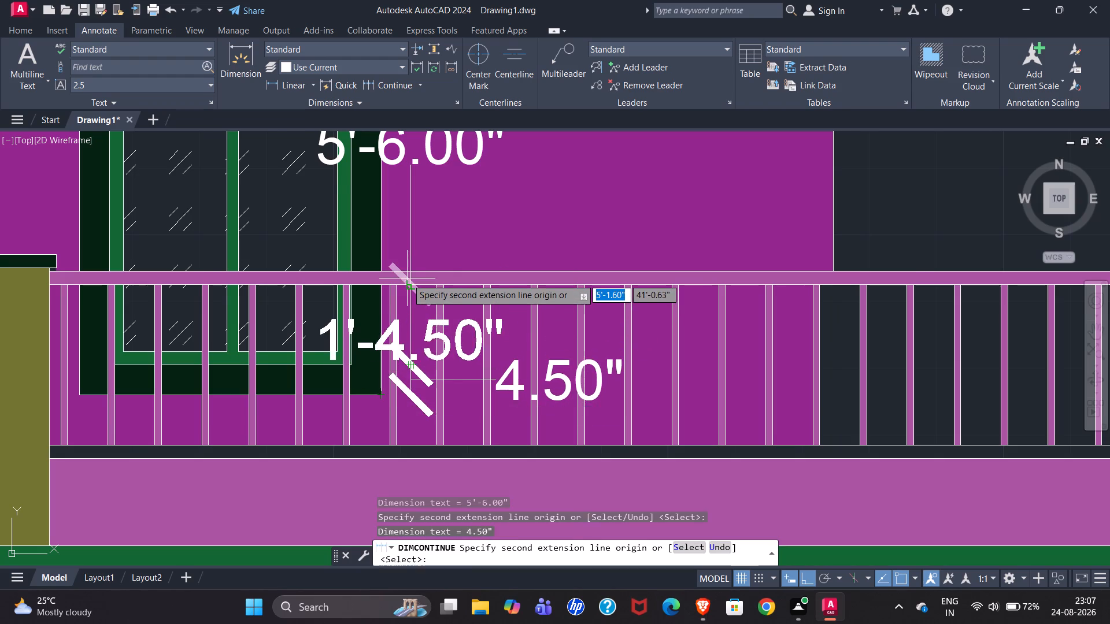
pyautogui.scroll(-1, 446, 273)
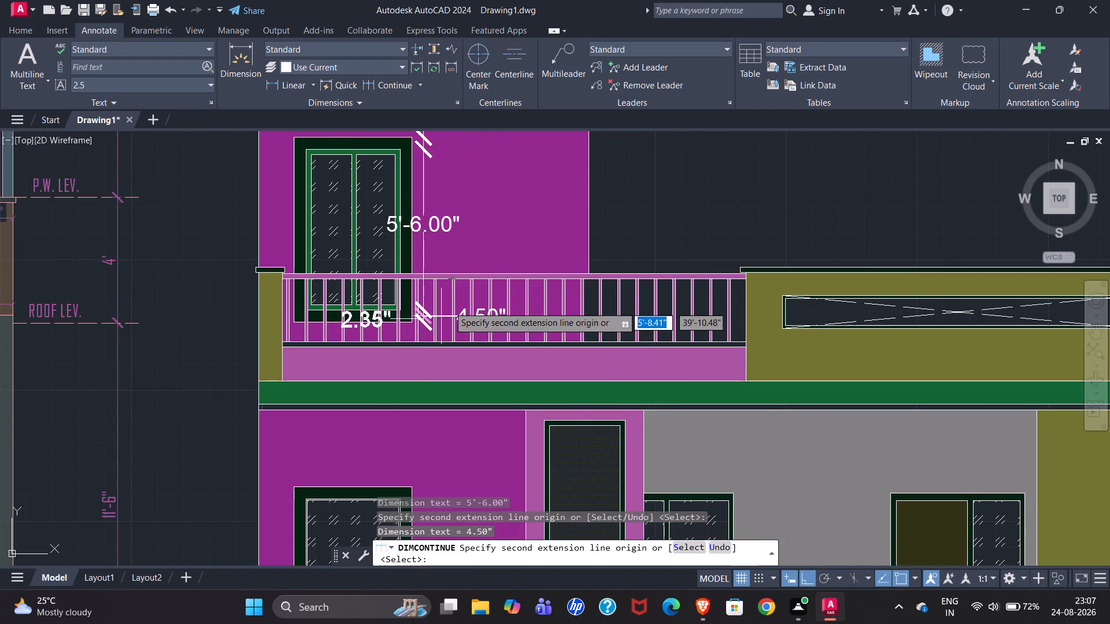
pyautogui.scroll(-1, 483, 290)
pyautogui.scroll(-2, 421, 315)
pyautogui.scroll(3, 131, 316)
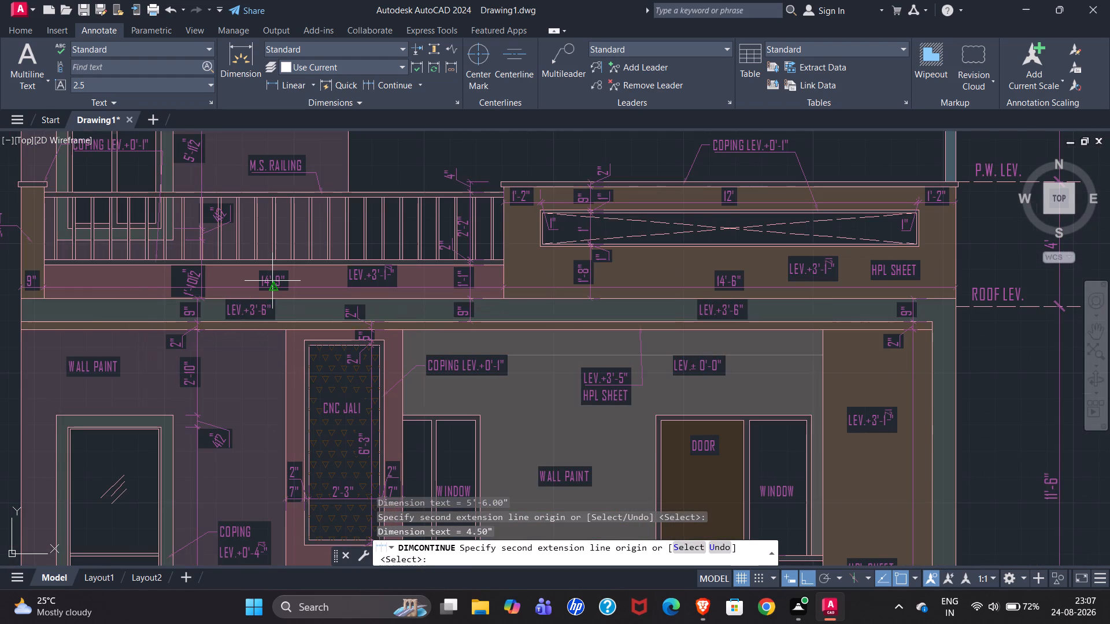
pyautogui.scroll(-2, 149, 266)
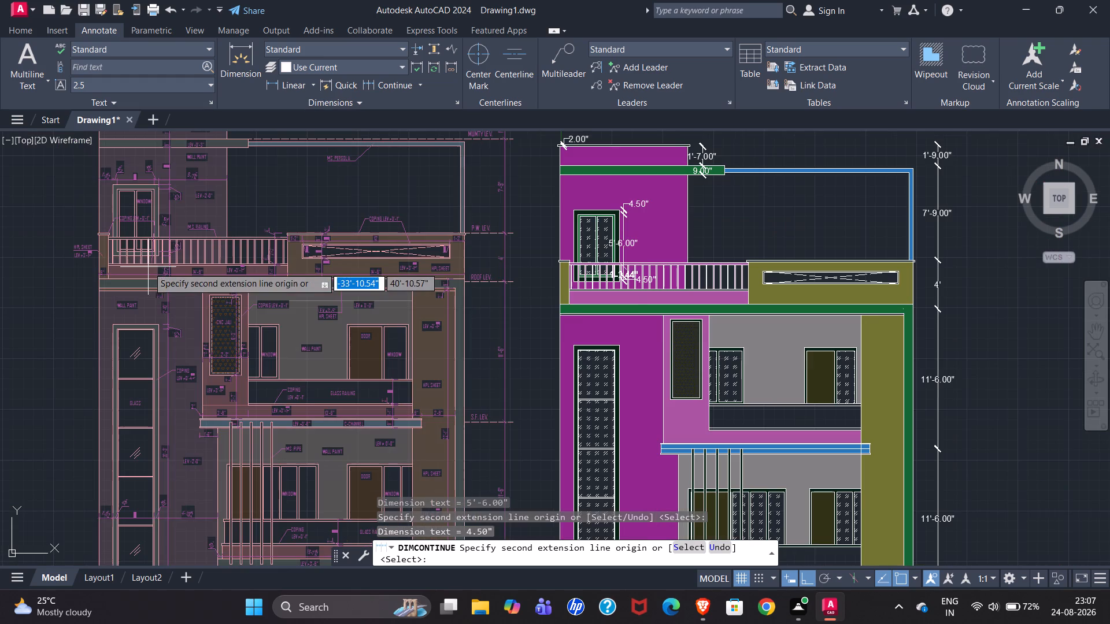
pyautogui.scroll(3, 643, 313)
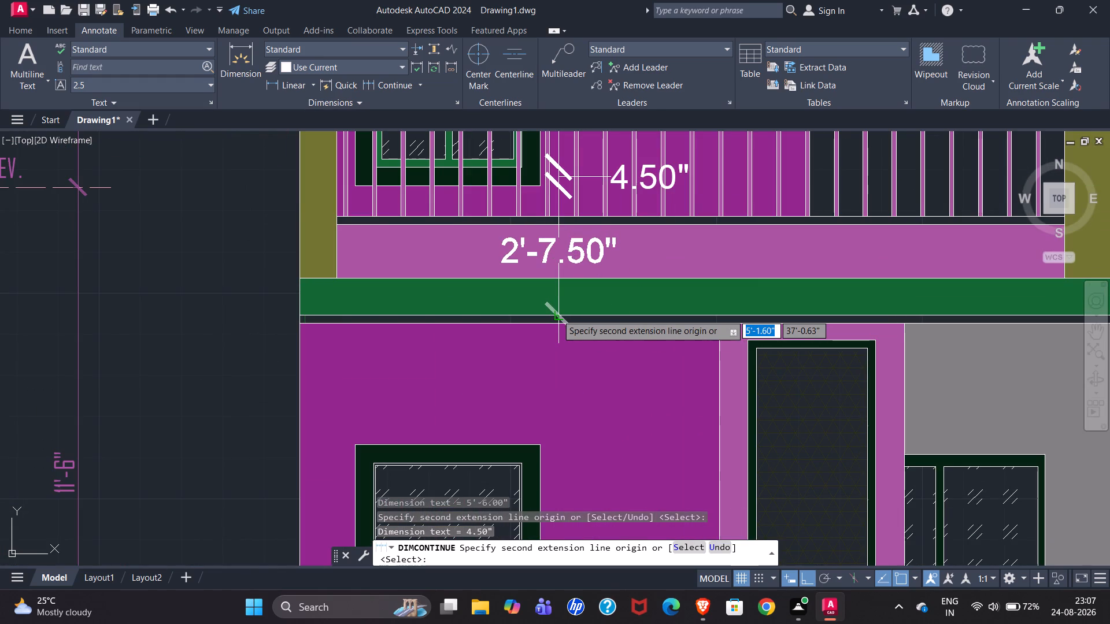
pyautogui.click(558, 277)
pyautogui.scroll(-1, 590, 248)
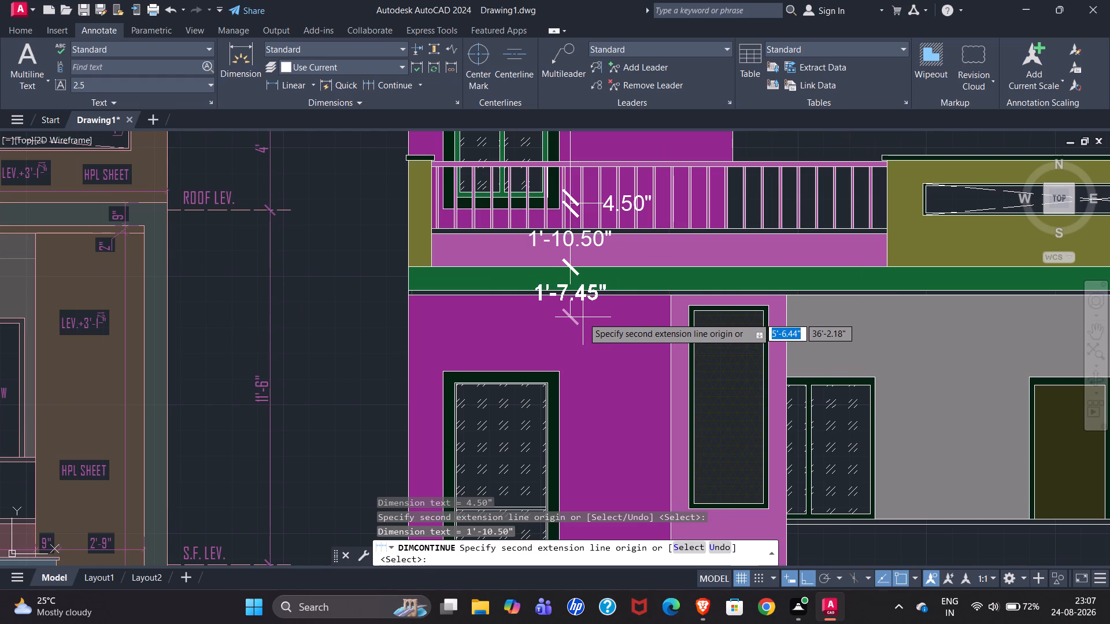
pyautogui.scroll(-1, 595, 306)
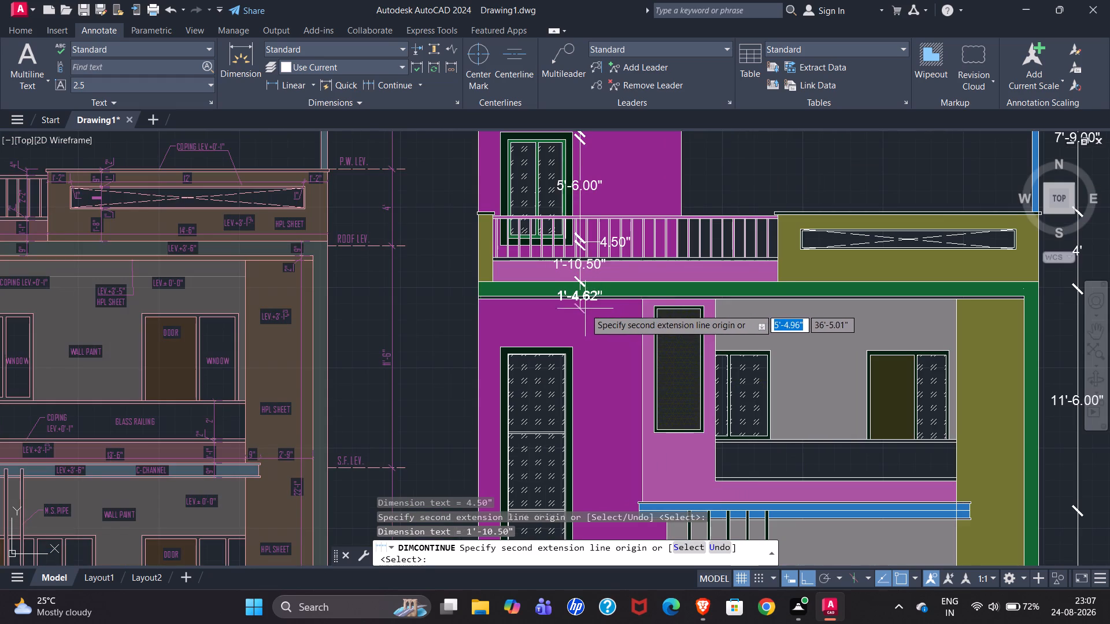
pyautogui.scroll(4, 574, 299)
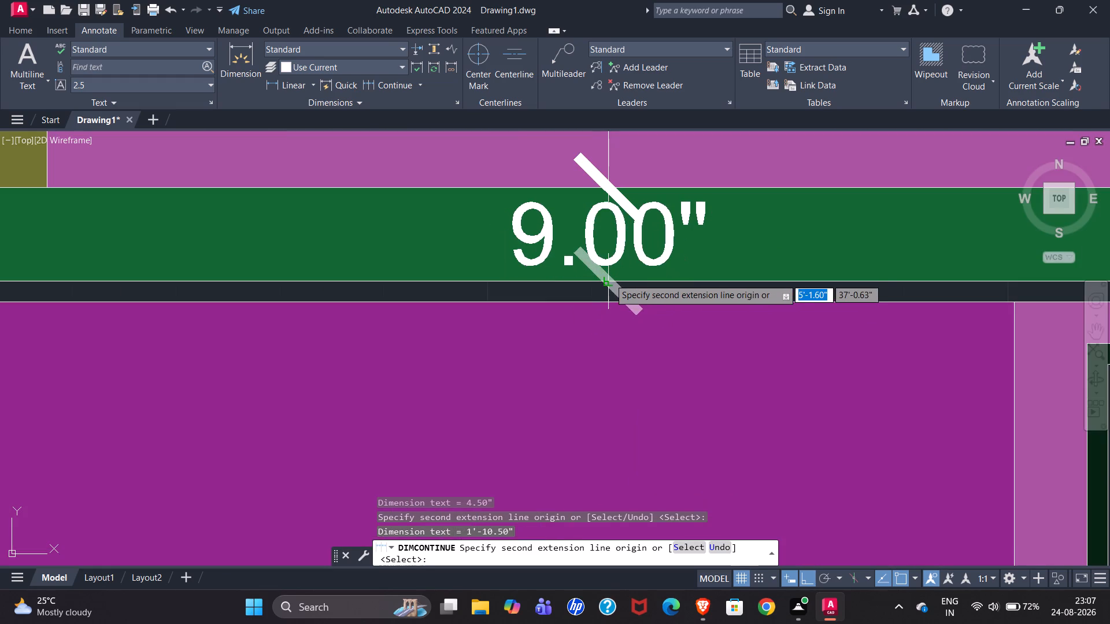
pyautogui.click(609, 276)
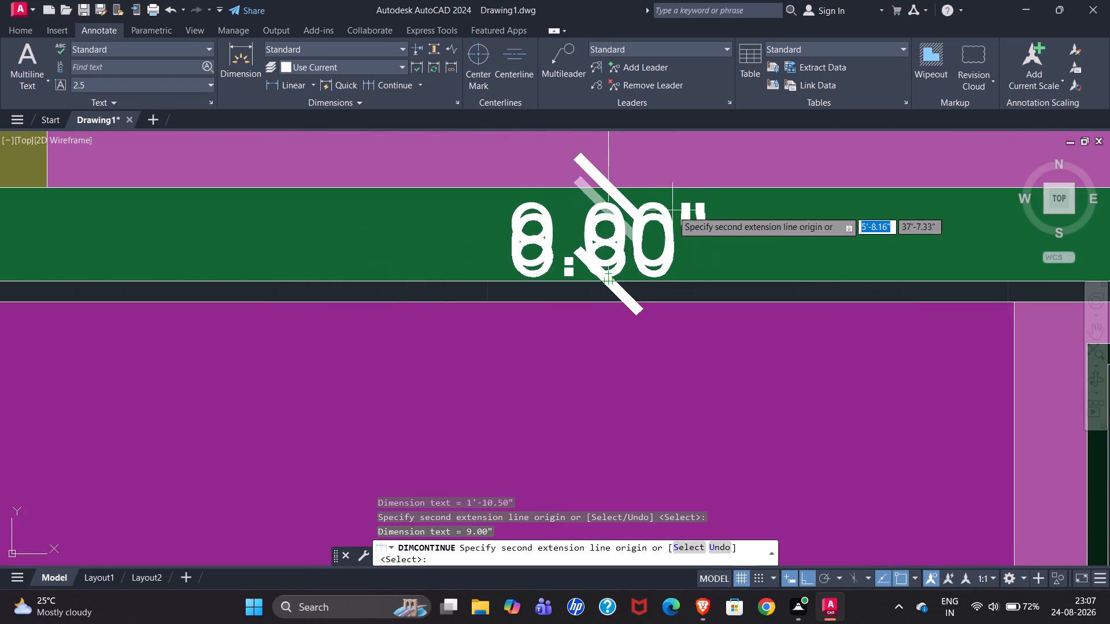
# Continue the dimension chain across the thin strip directly beneath the green roof band, down to the top of the purple wall.
pyautogui.scroll(-2, 628, 206)
pyautogui.scroll(-1, 626, 289)
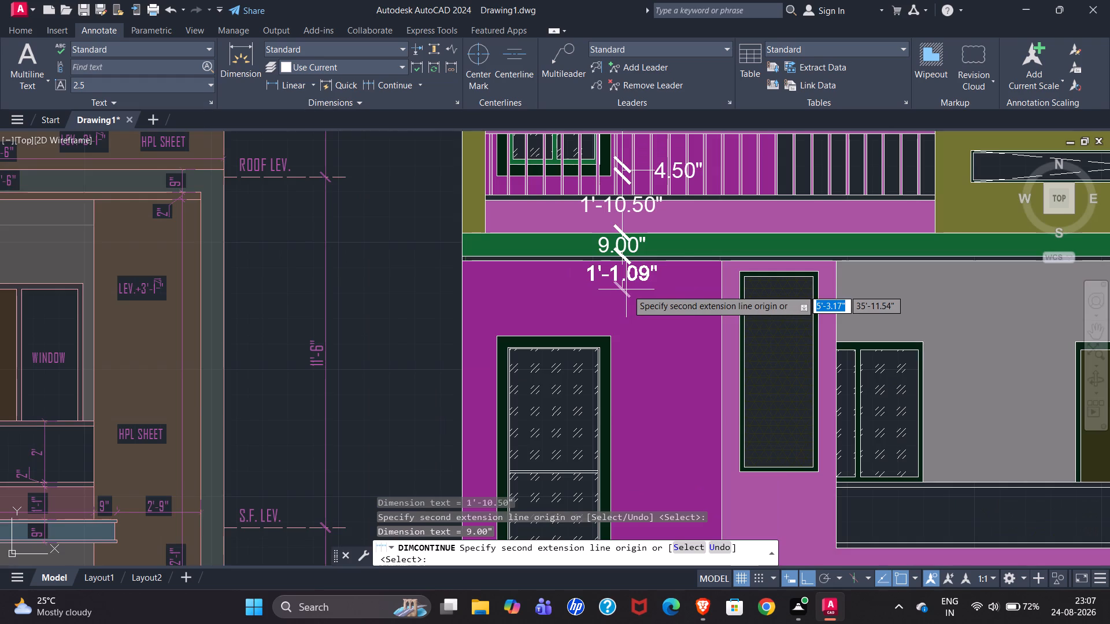
pyautogui.scroll(-2, 683, 273)
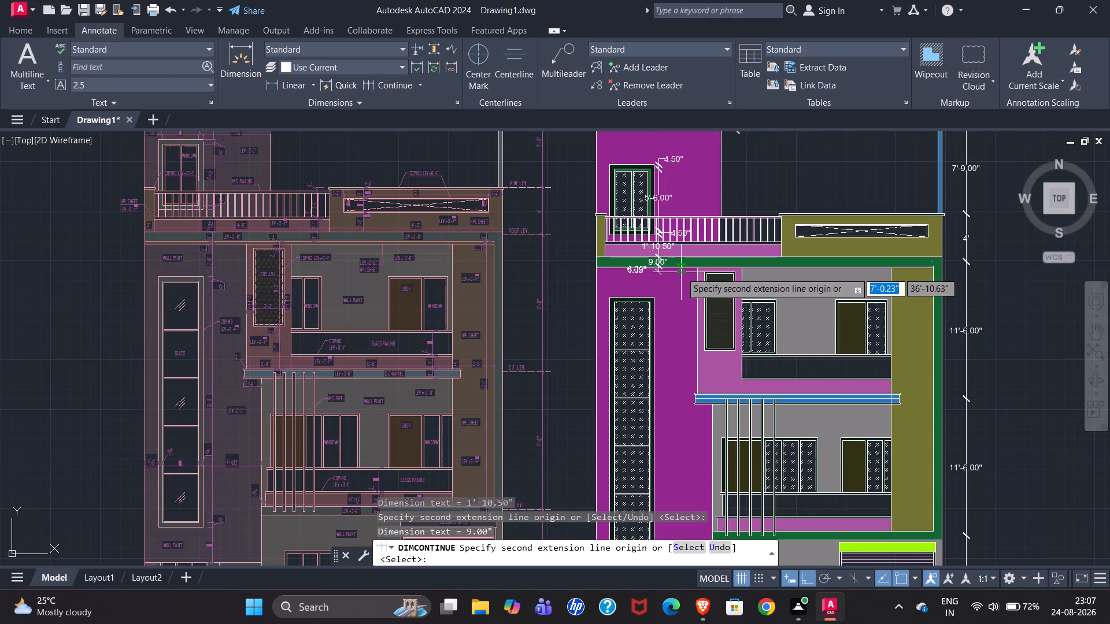
pyautogui.scroll(3, 166, 233)
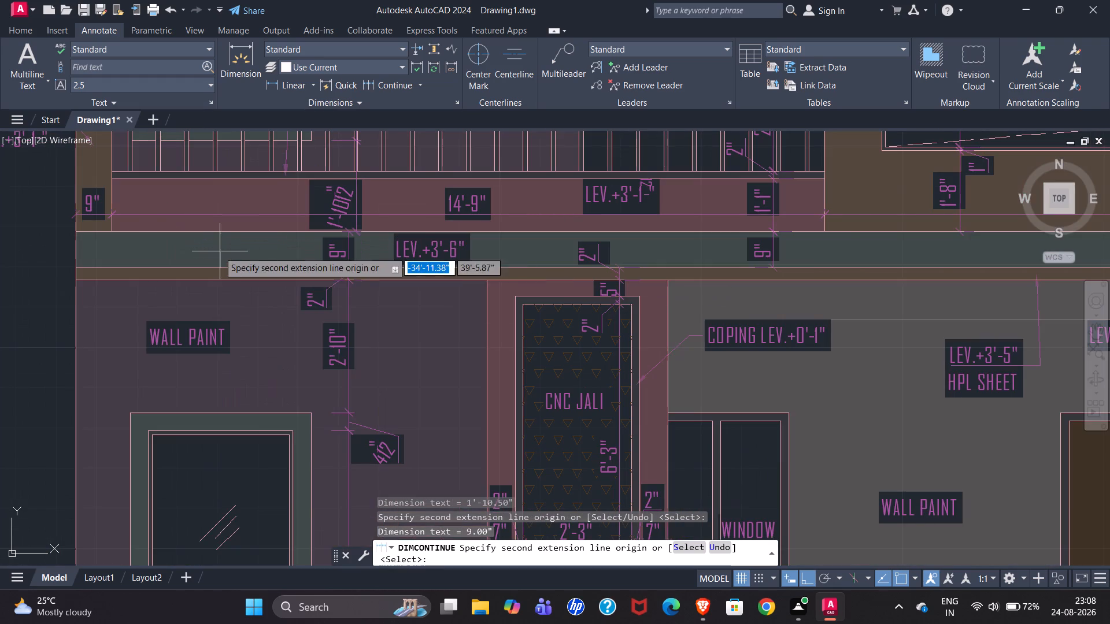
pyautogui.scroll(-2, 184, 255)
pyautogui.scroll(-1, 291, 240)
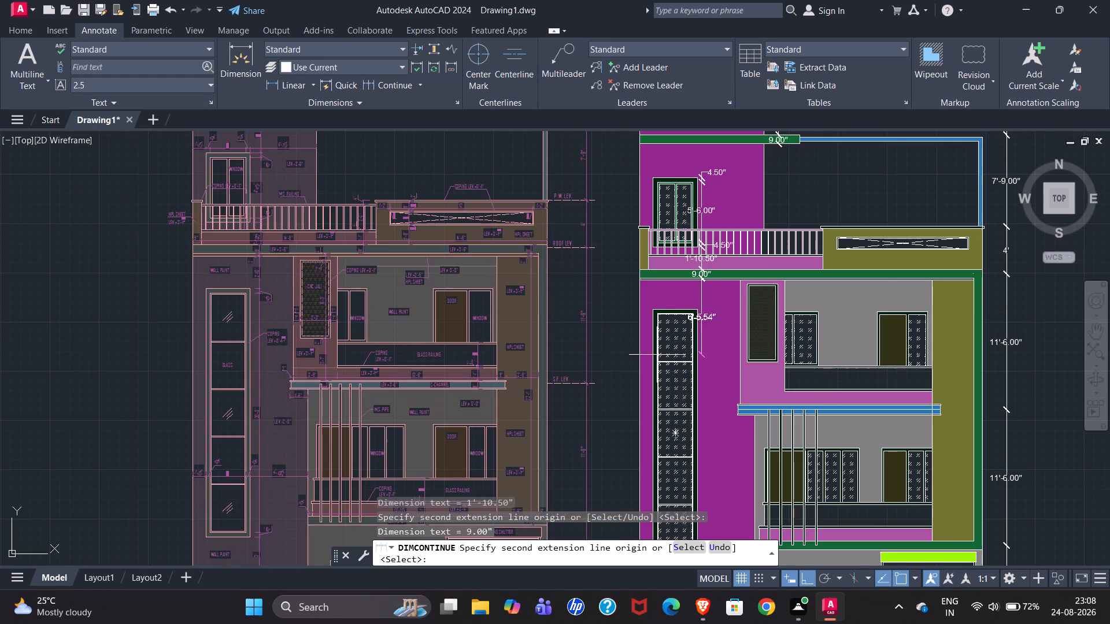
pyautogui.scroll(3, 694, 299)
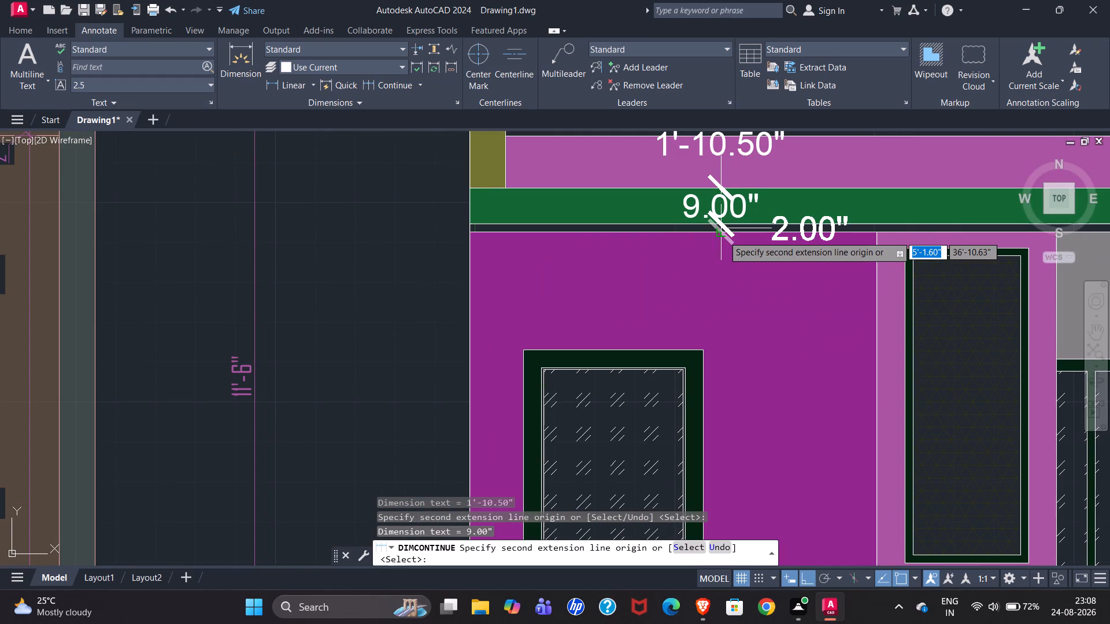
pyautogui.scroll(2, 719, 236)
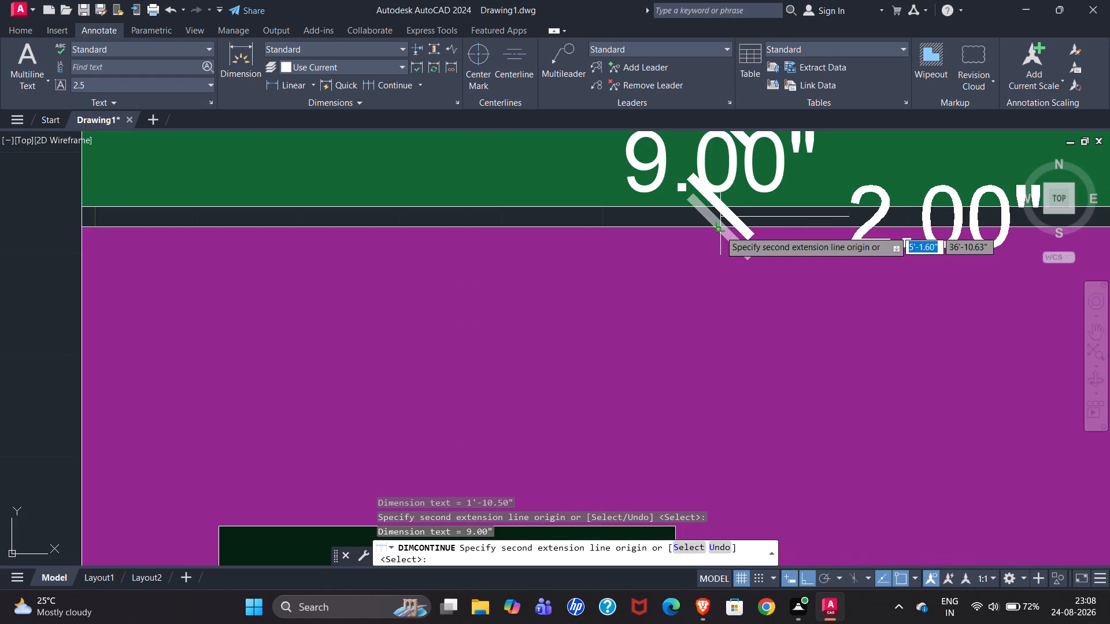
pyautogui.click(720, 231)
# Continue the dimension chain down the purple wall to the tall window's outer frame and across that frame's top thickness.
pyautogui.scroll(-2, 721, 225)
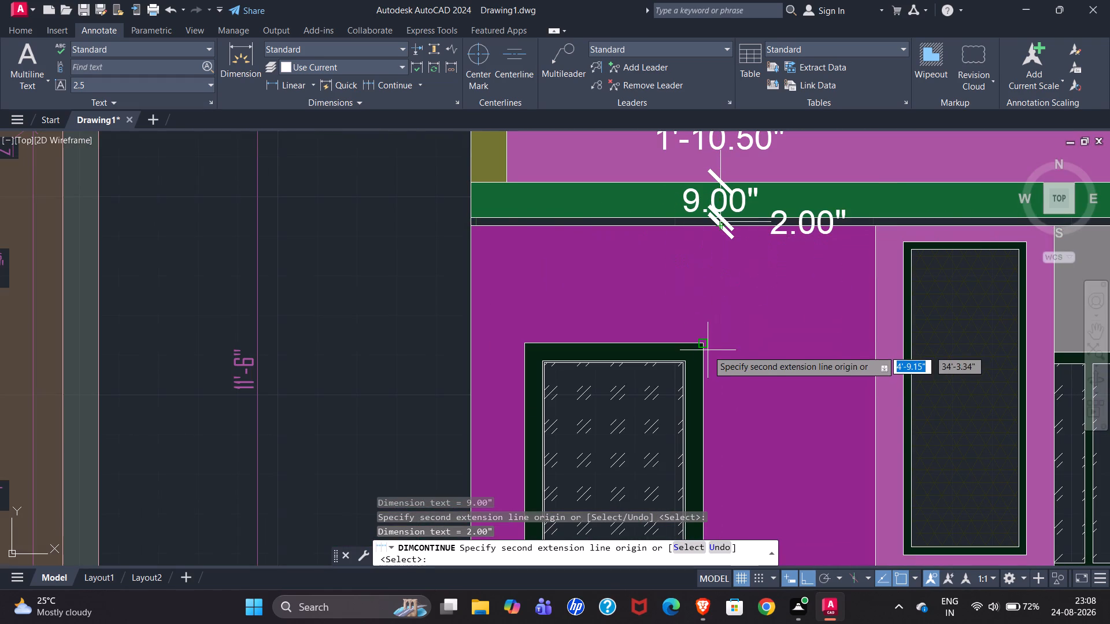
pyautogui.scroll(-2, 744, 324)
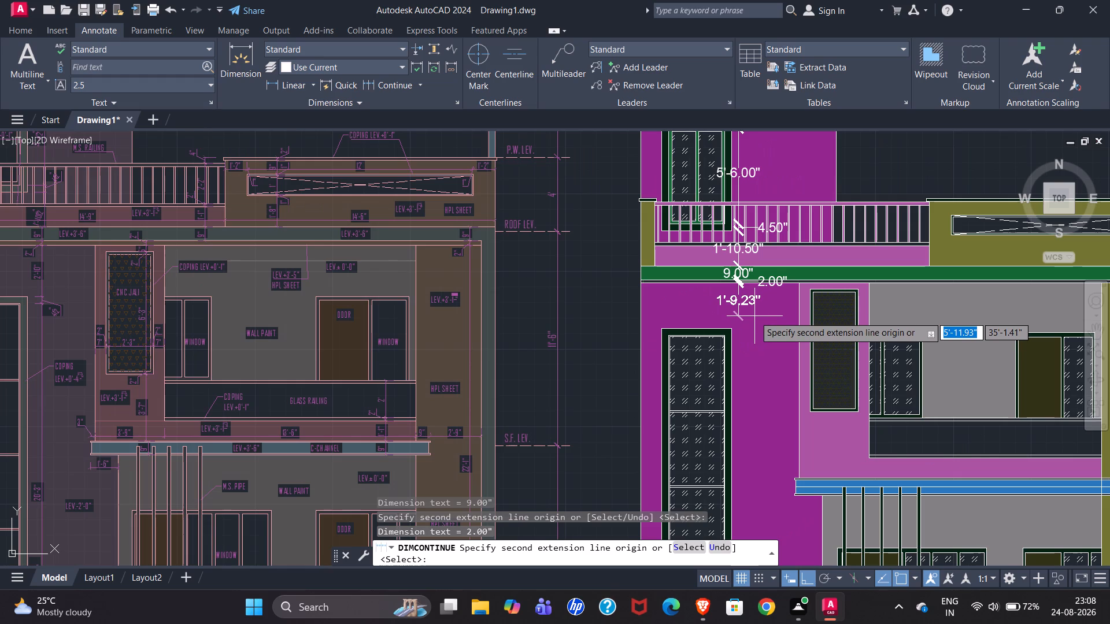
pyautogui.scroll(-1, 757, 310)
pyautogui.scroll(2, 751, 352)
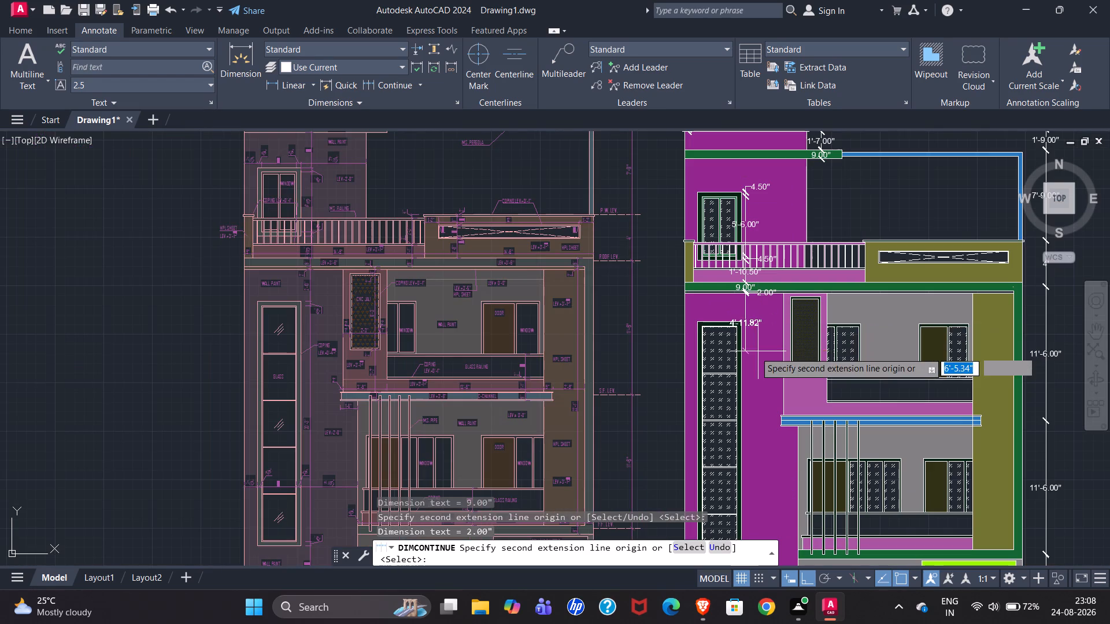
pyautogui.scroll(1, 753, 352)
pyautogui.click(706, 236)
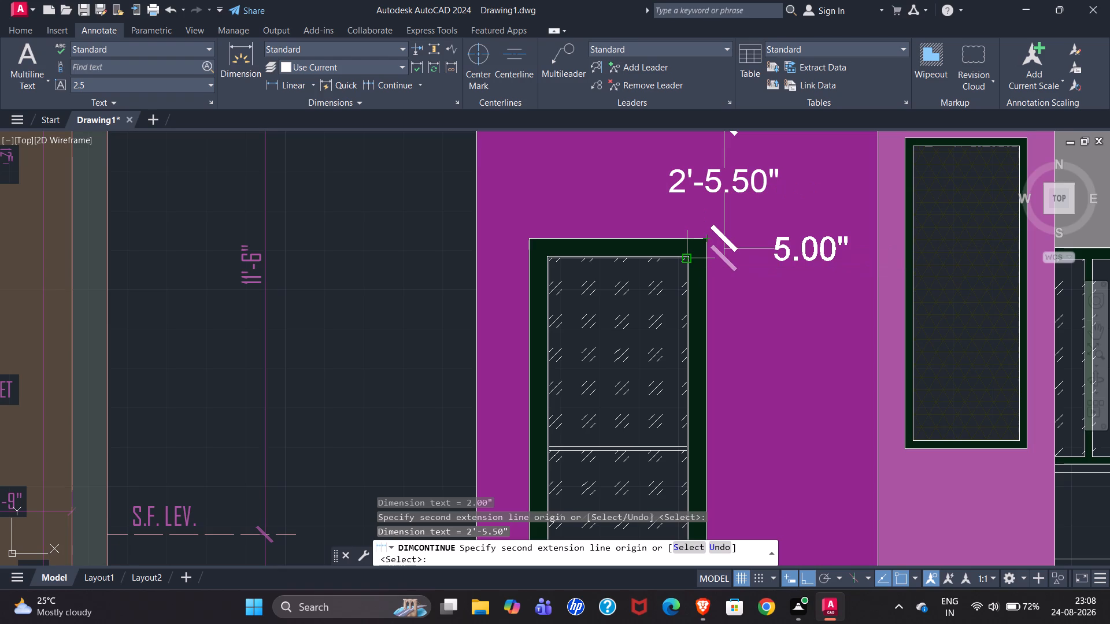
pyautogui.scroll(4, 689, 259)
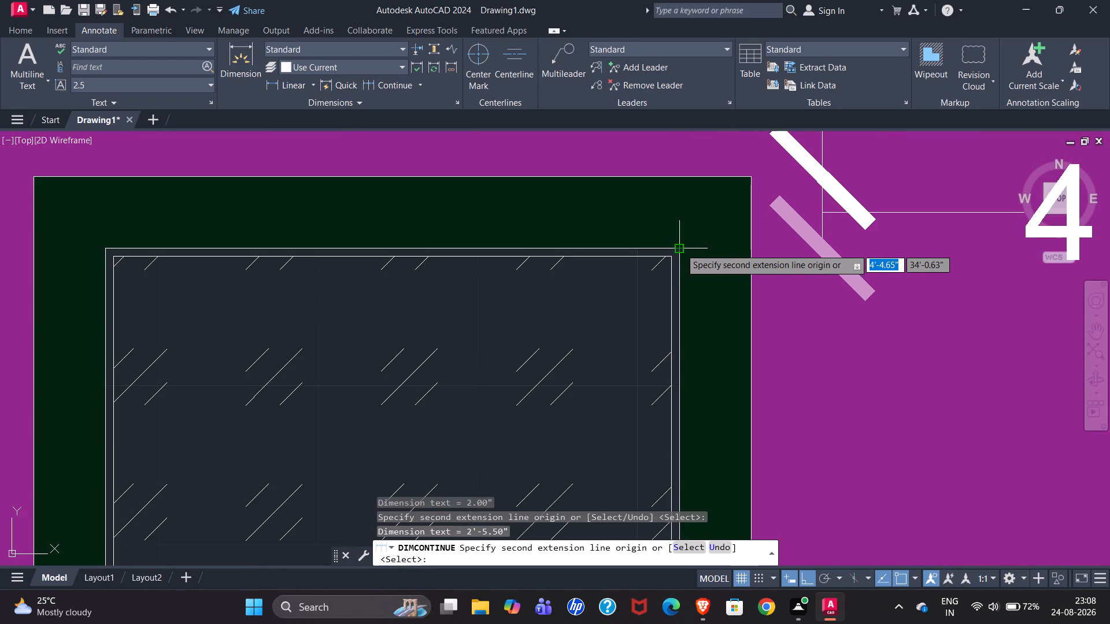
pyautogui.click(680, 248)
pyautogui.scroll(-2, 635, 242)
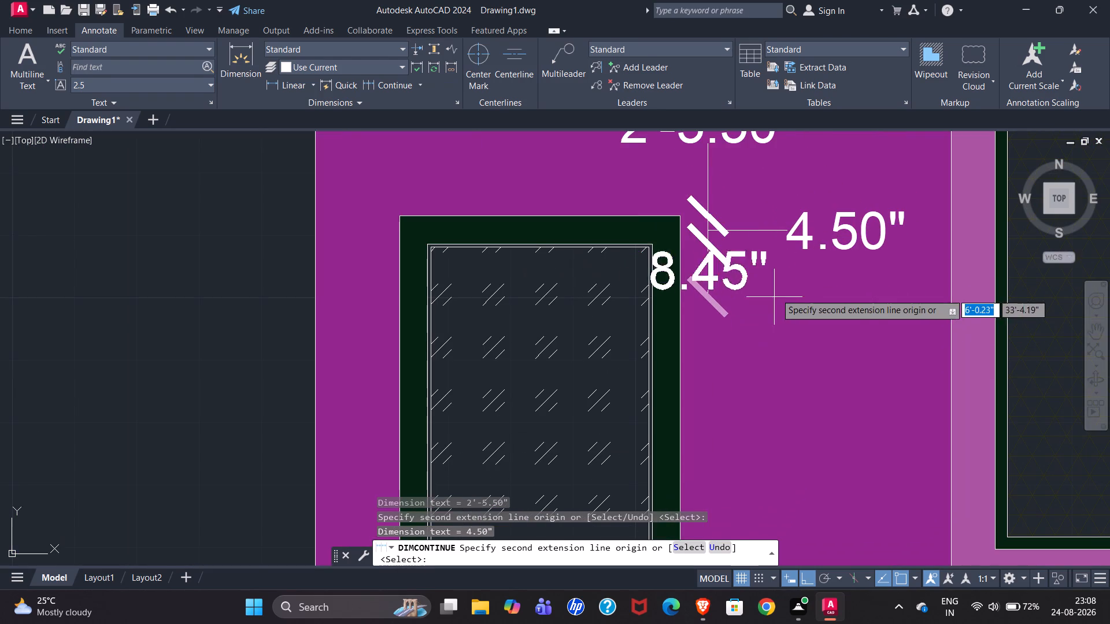
# Continue the dimension chain down the tall window's glazed opening to its bottom edge and across the outer frame's bottom thickness.
pyautogui.scroll(-3, 784, 258)
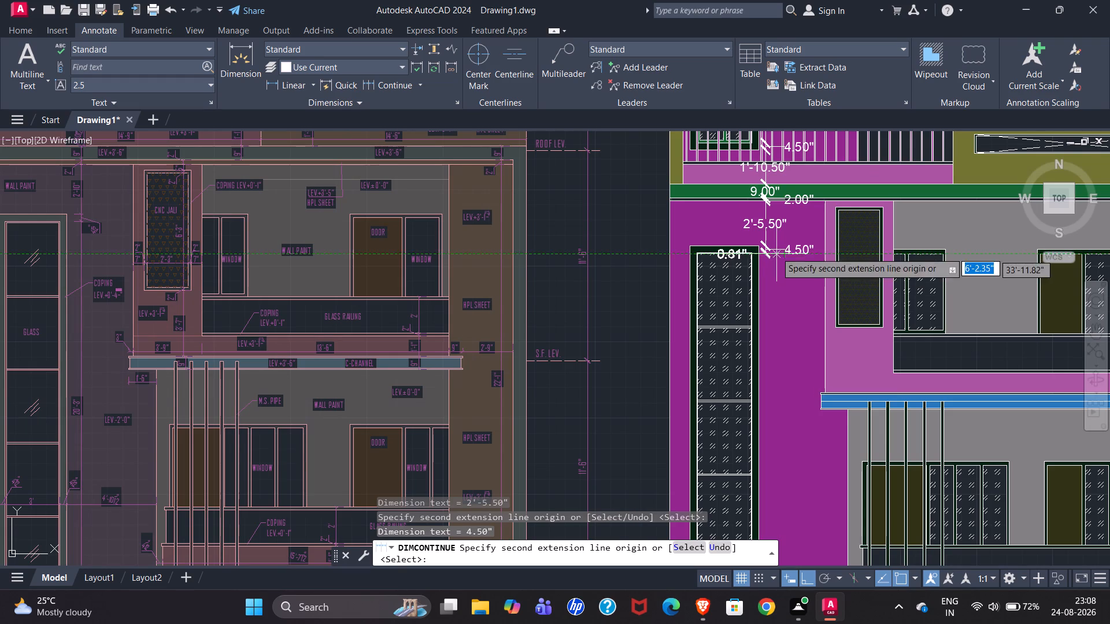
pyautogui.scroll(-2, 765, 237)
pyautogui.scroll(2, 764, 399)
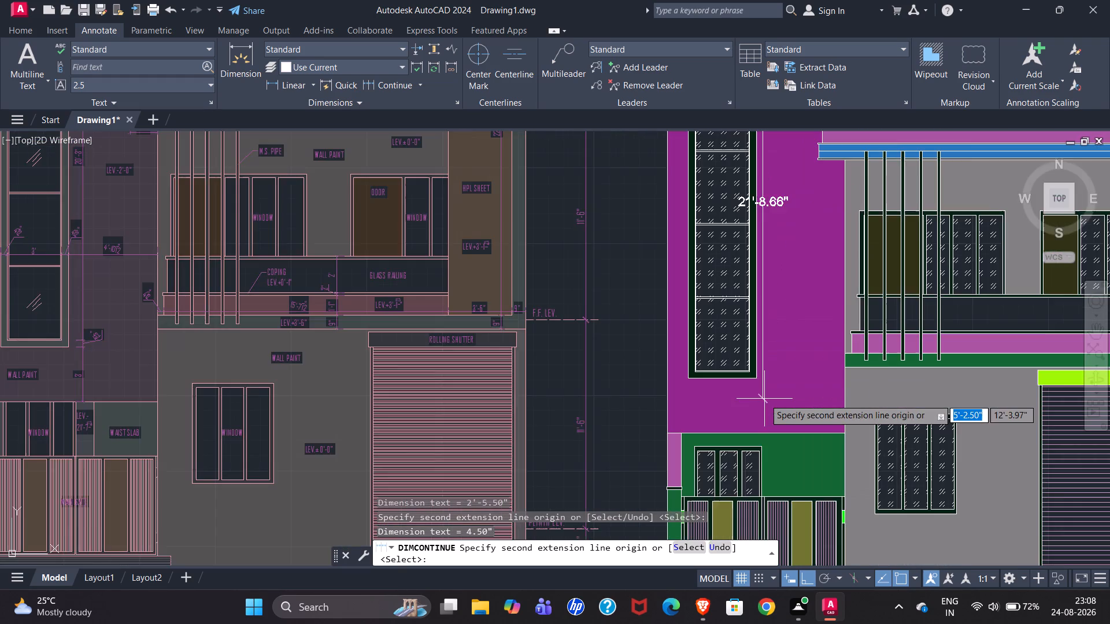
pyautogui.scroll(1, 764, 399)
pyautogui.scroll(2, 735, 352)
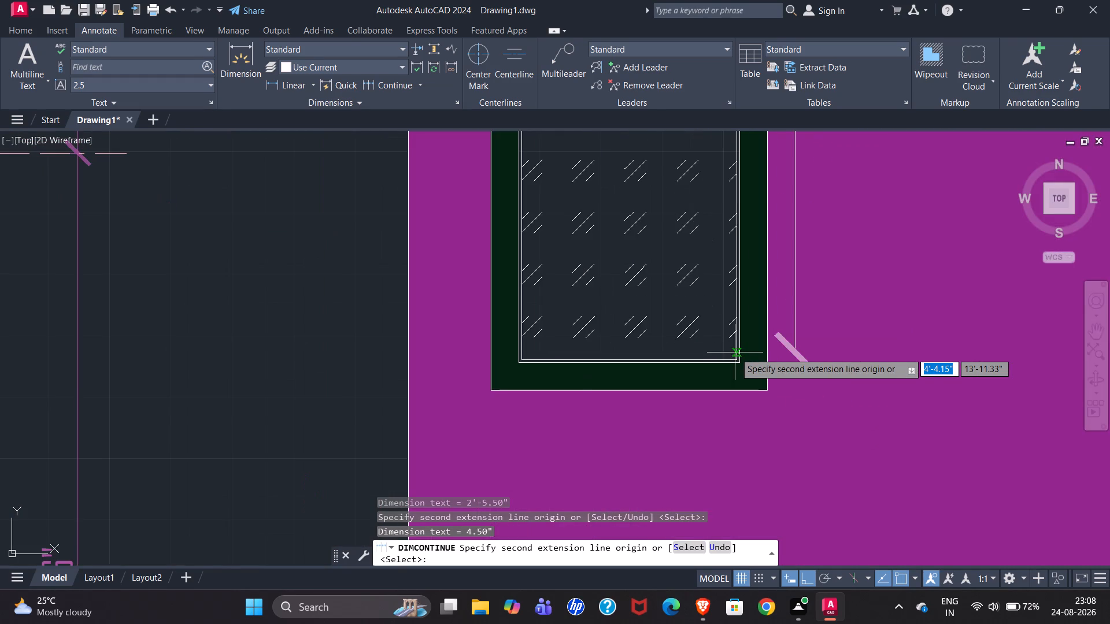
pyautogui.scroll(-3, 735, 354)
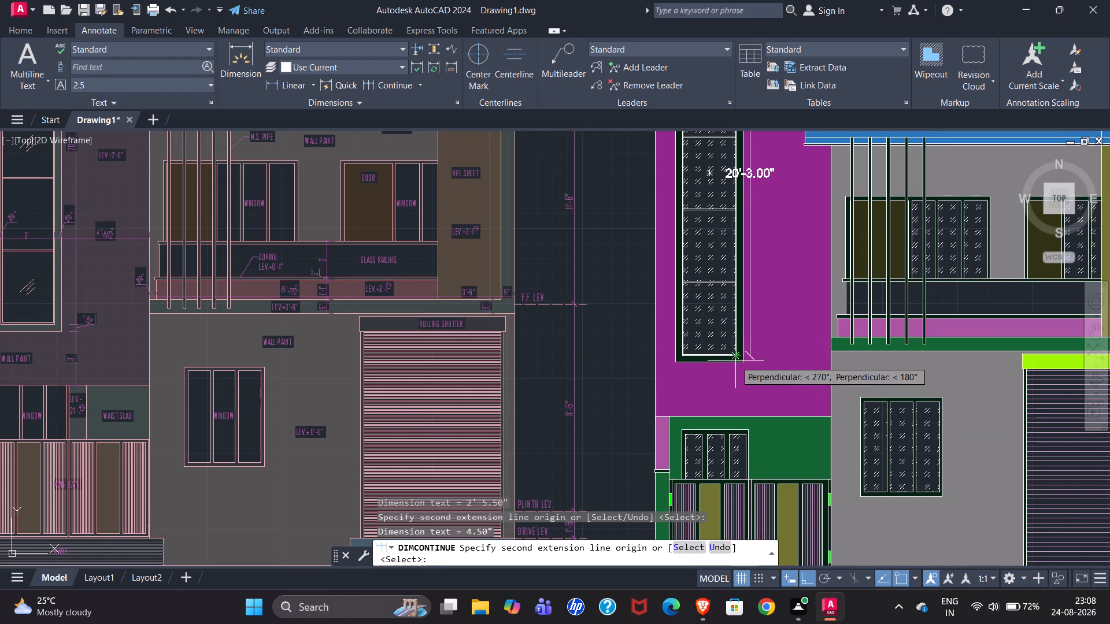
pyautogui.scroll(2, 735, 361)
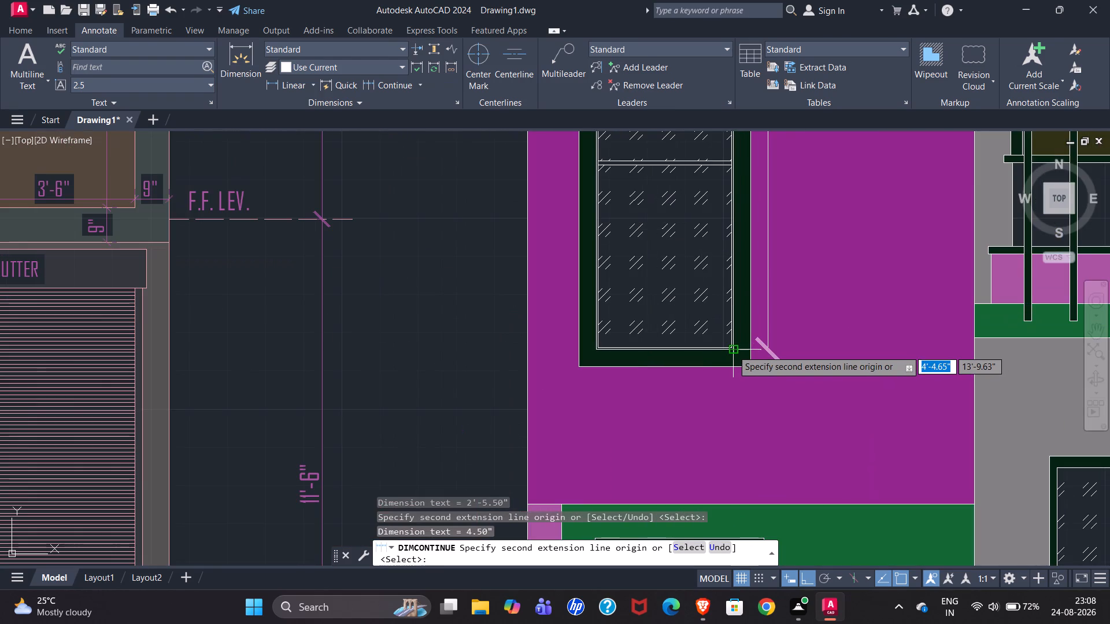
pyautogui.scroll(4, 730, 348)
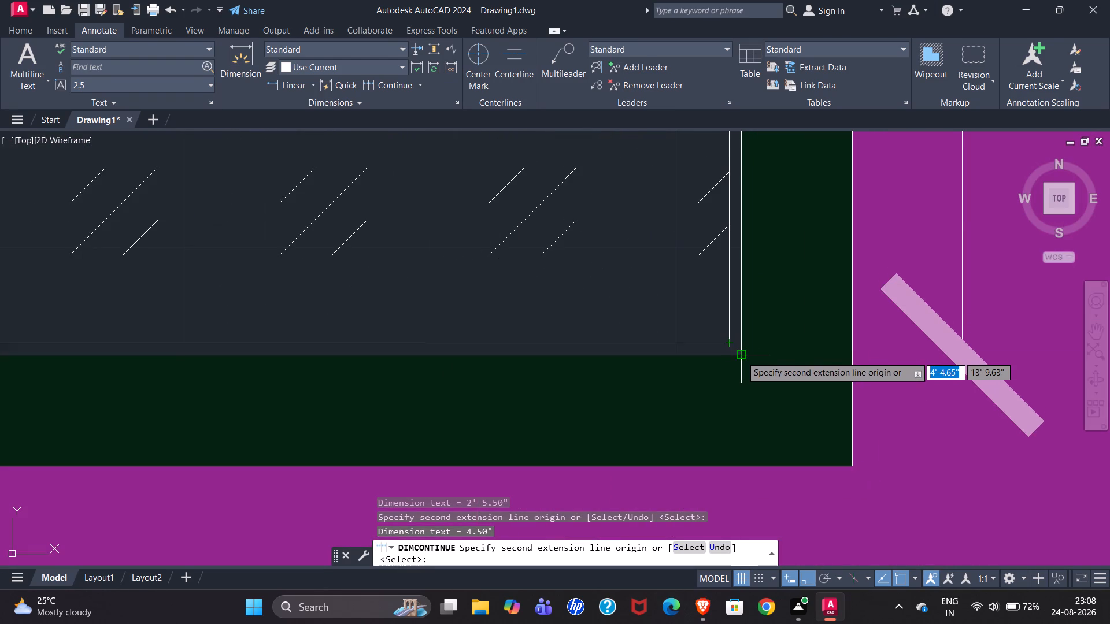
pyautogui.click(741, 356)
pyautogui.scroll(-3, 683, 341)
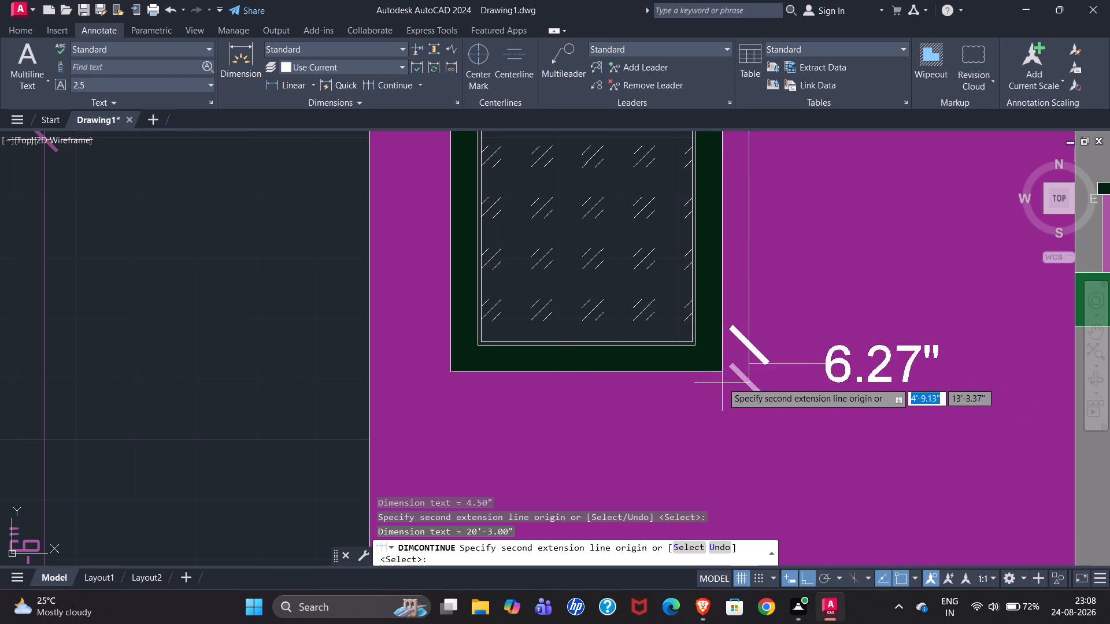
pyautogui.click(724, 367)
# Continue the dimension chain from the tall window's bottom down to the purple wall's lower edge and end the chain.
pyautogui.scroll(-4, 728, 314)
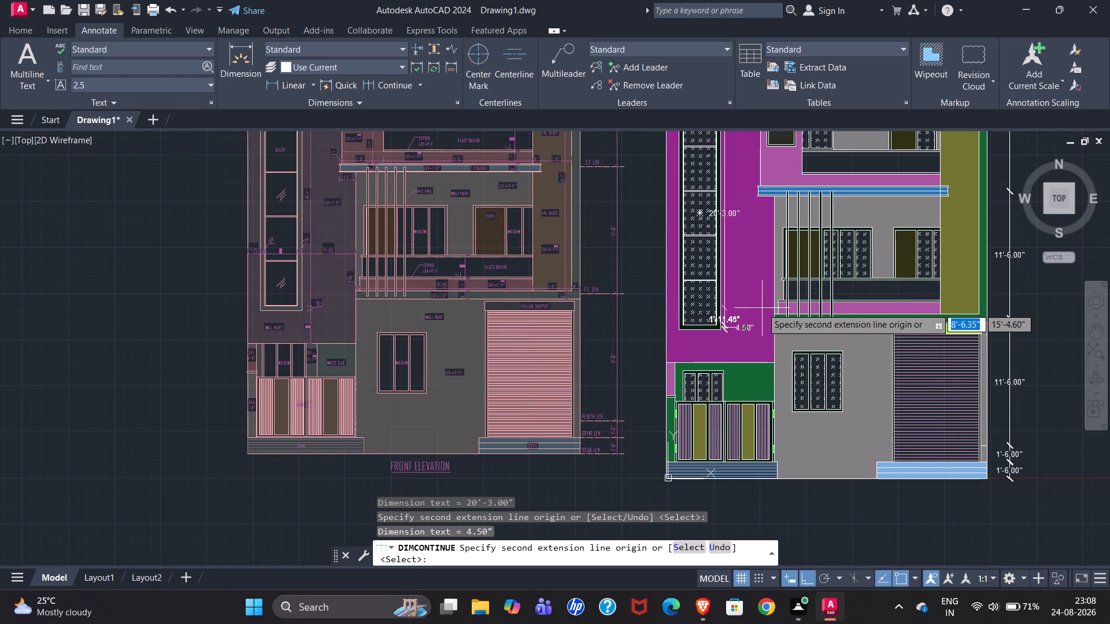
pyautogui.scroll(3, 304, 340)
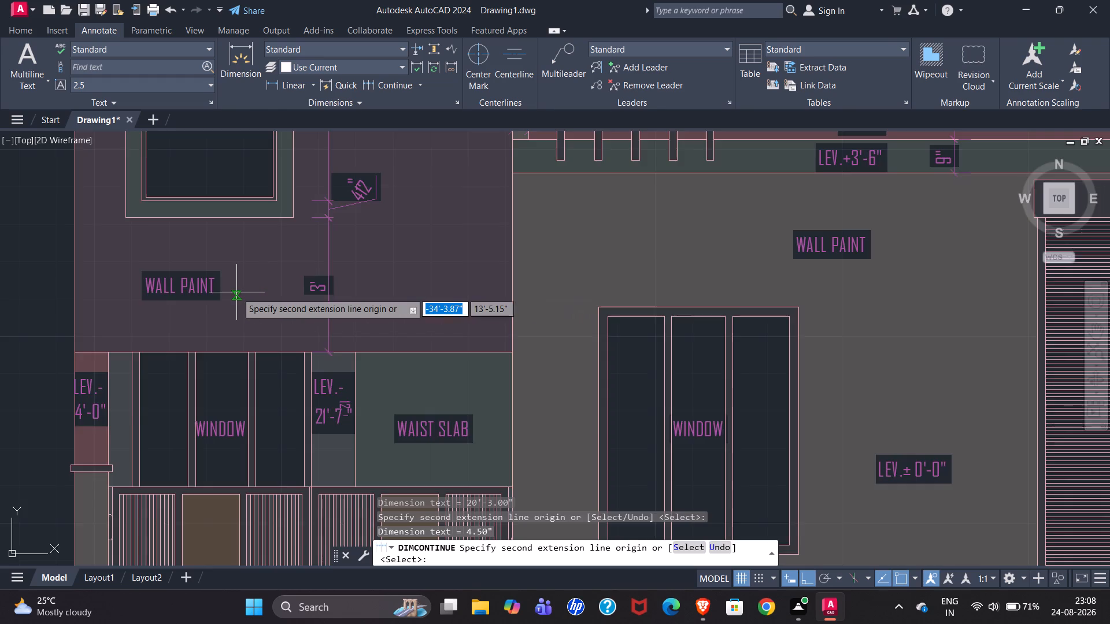
pyautogui.scroll(-2, 236, 292)
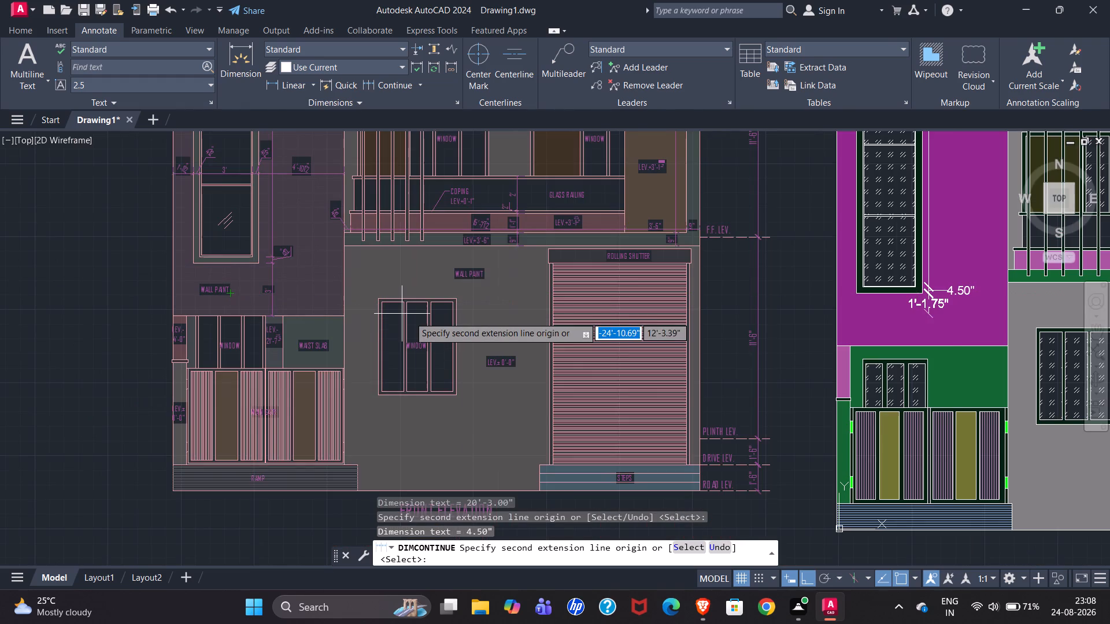
pyautogui.scroll(4, 941, 437)
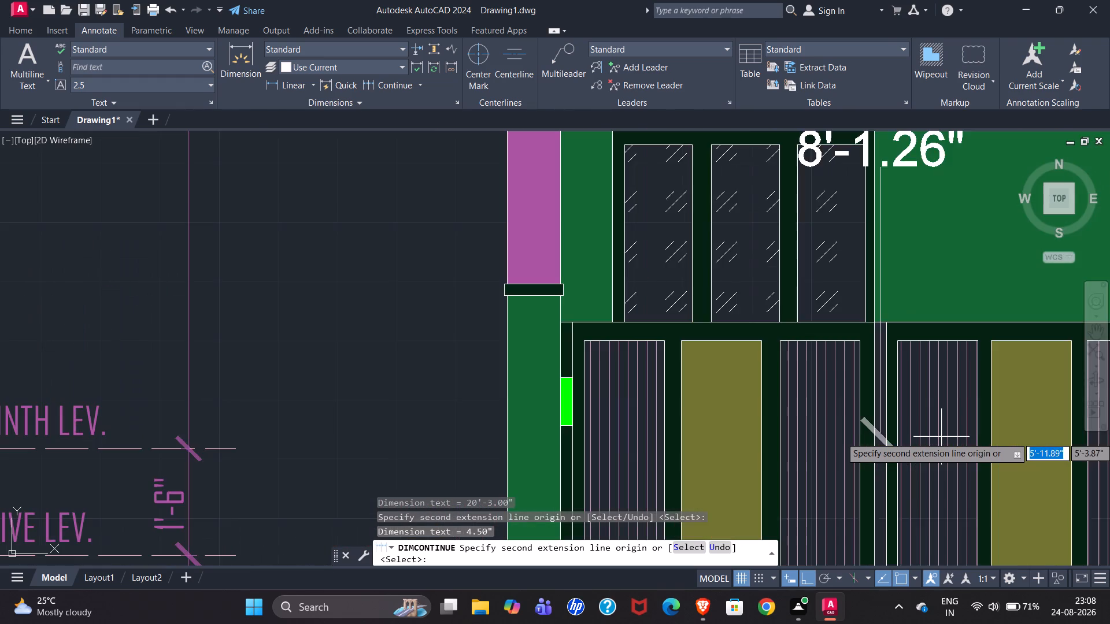
pyautogui.scroll(-2, 754, 404)
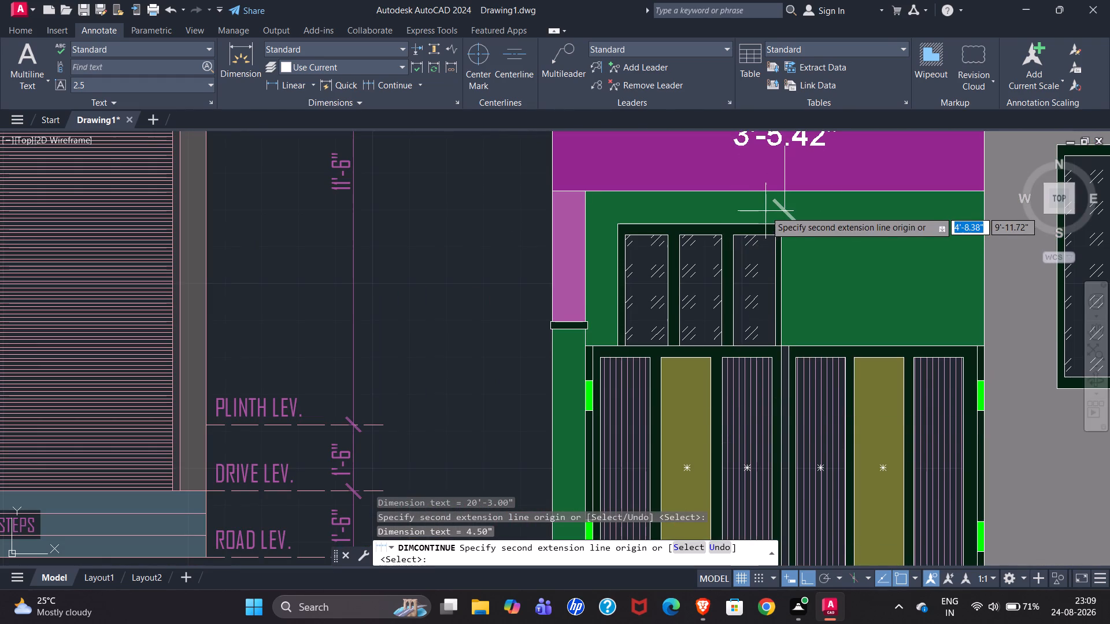
pyautogui.scroll(-2, 530, 404)
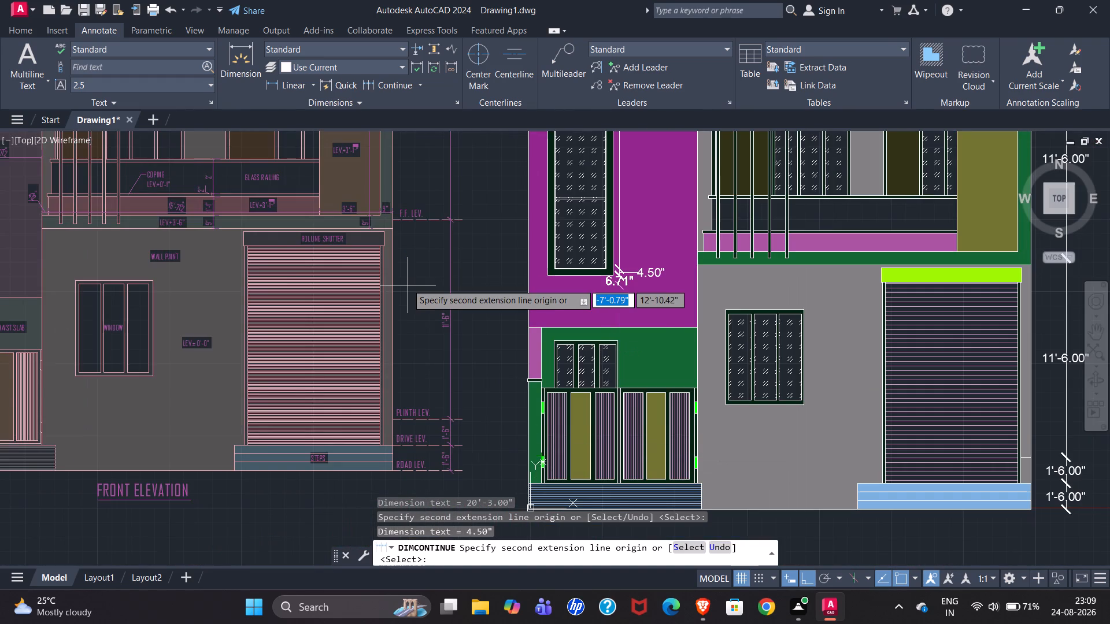
pyautogui.click(619, 325)
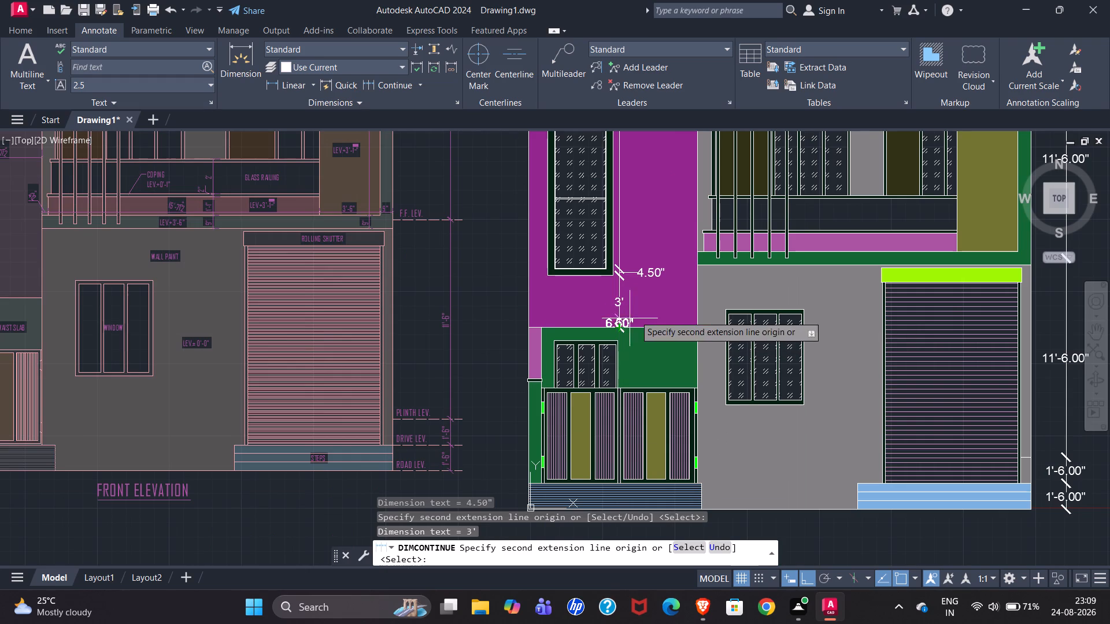
pyautogui.scroll(-1, 582, 396)
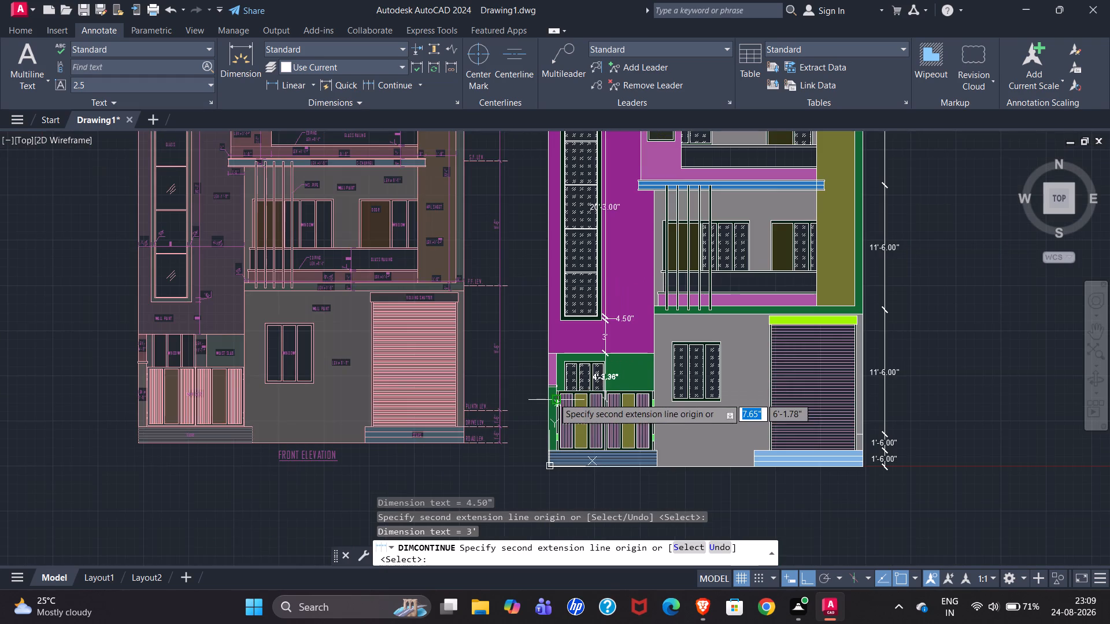
pyautogui.scroll(3, 605, 406)
pyautogui.press('Escape')
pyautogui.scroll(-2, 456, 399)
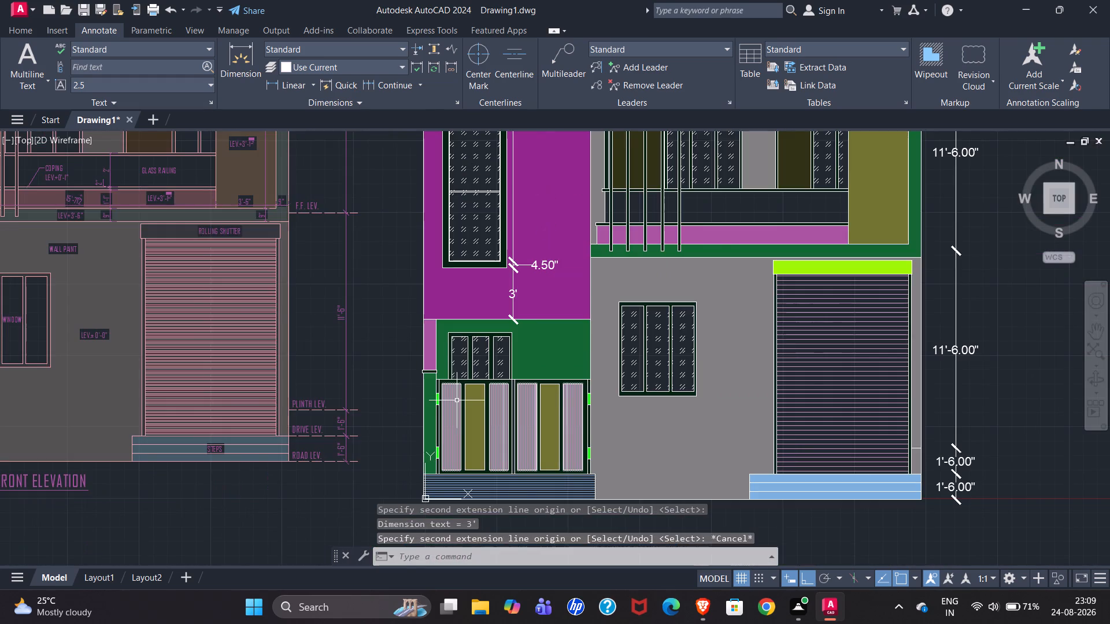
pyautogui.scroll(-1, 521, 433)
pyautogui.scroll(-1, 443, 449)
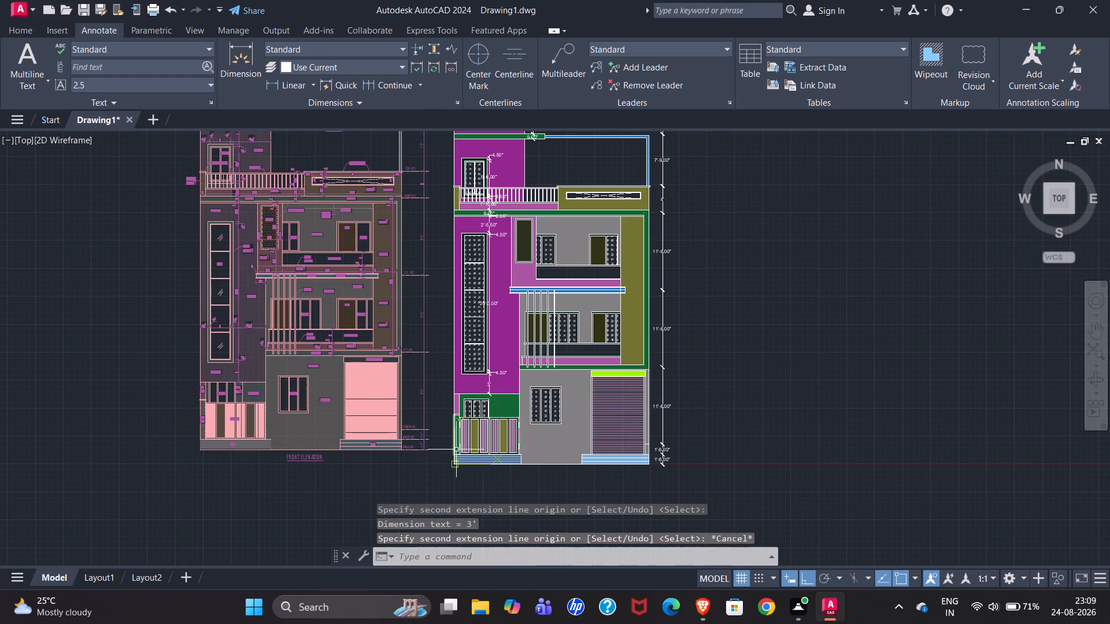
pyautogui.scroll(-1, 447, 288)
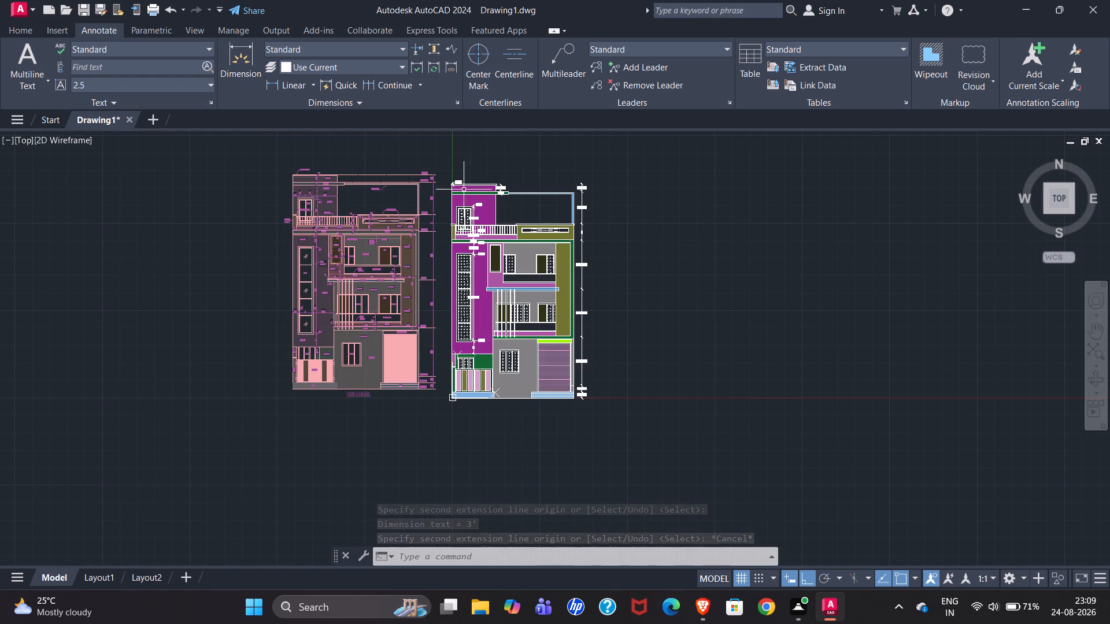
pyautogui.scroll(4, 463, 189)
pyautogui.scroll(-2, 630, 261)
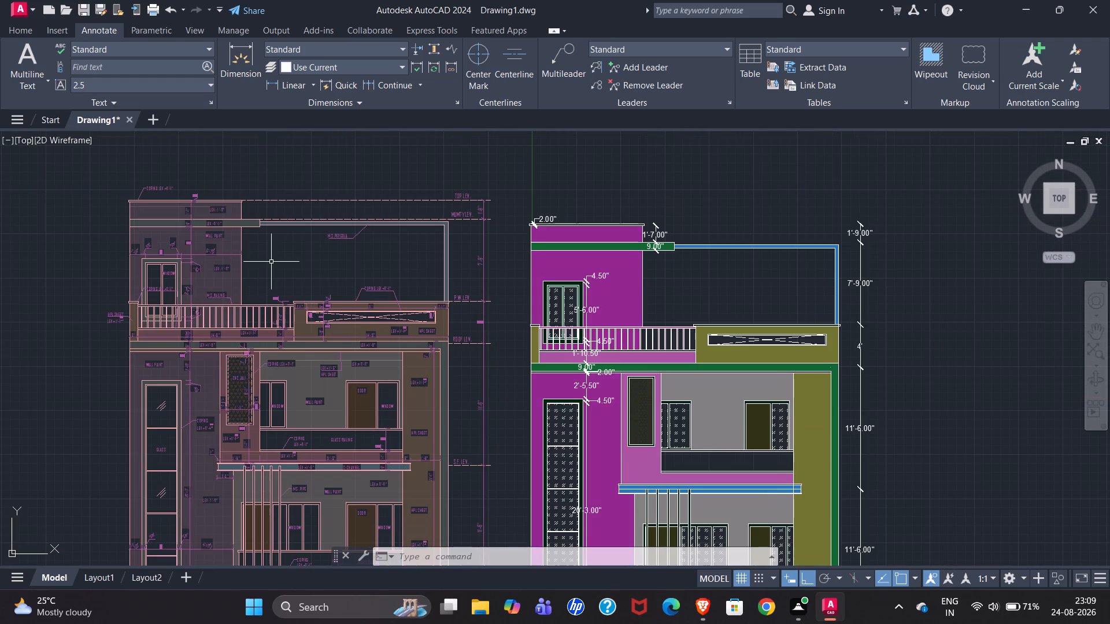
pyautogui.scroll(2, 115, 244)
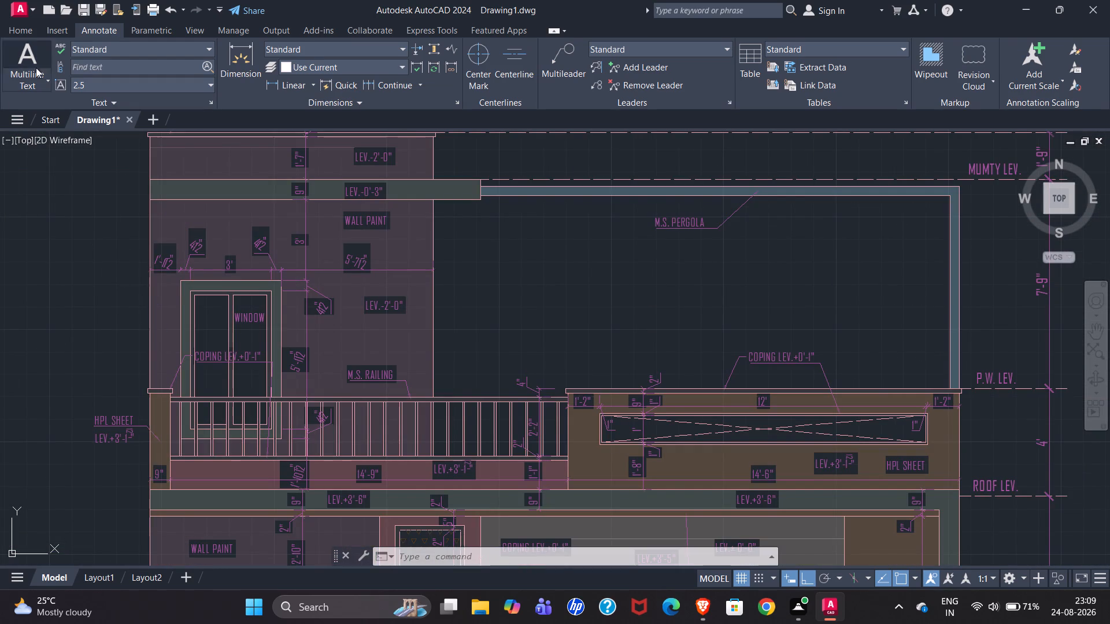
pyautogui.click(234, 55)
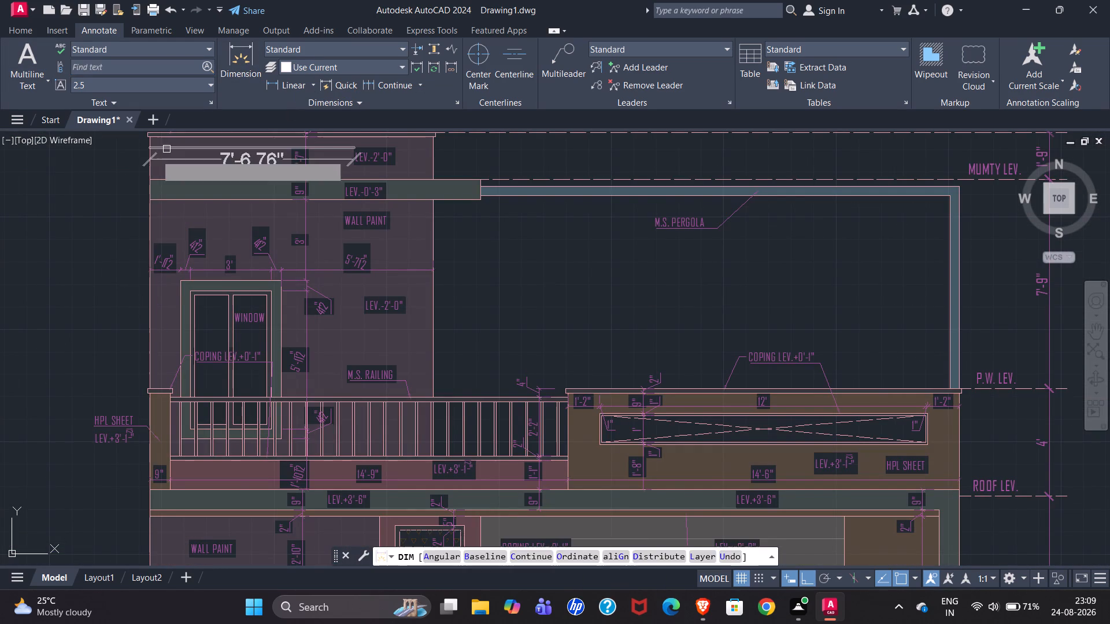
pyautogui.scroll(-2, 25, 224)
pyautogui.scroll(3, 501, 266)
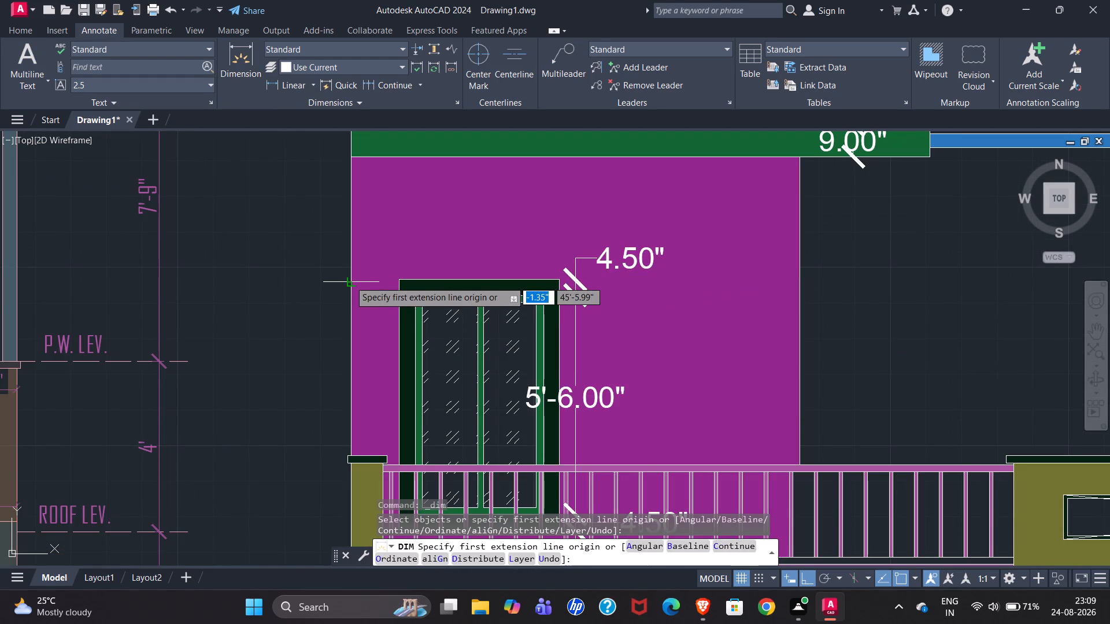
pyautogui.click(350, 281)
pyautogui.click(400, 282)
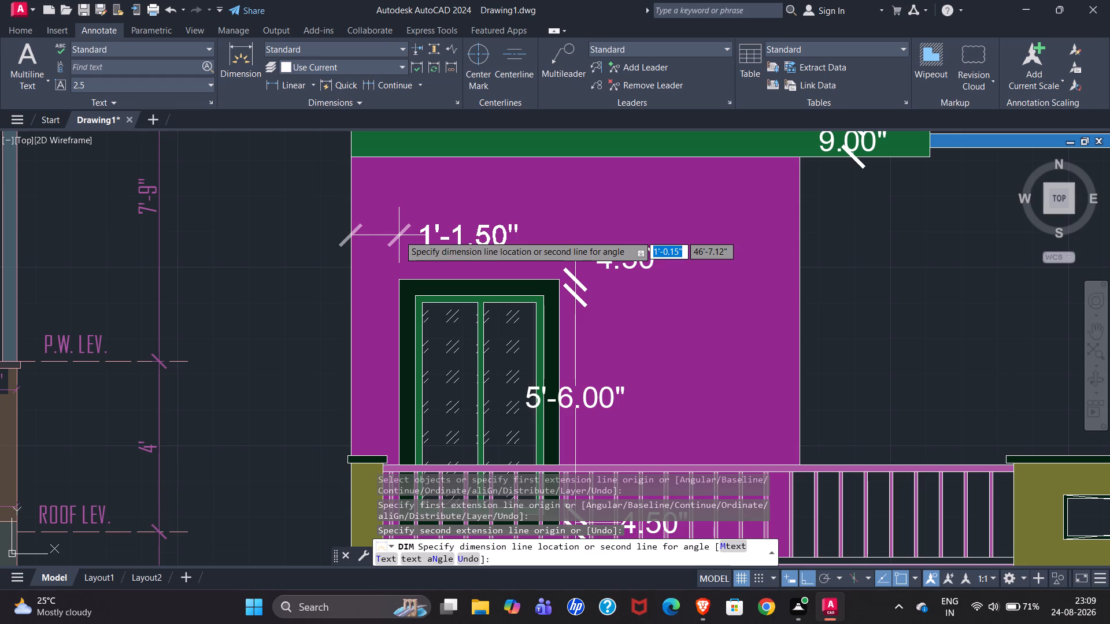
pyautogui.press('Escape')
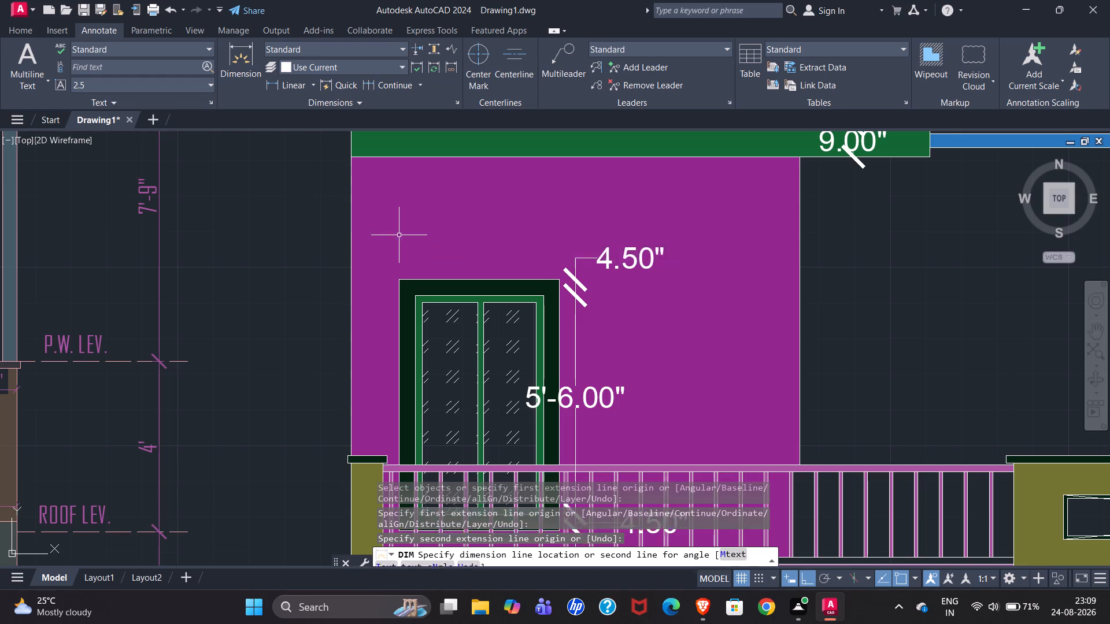
# Dimension the horizontal distance from the mumty wall's left edge to the window's outer frame, placing the dimension line above the window.
pyautogui.click(242, 76)
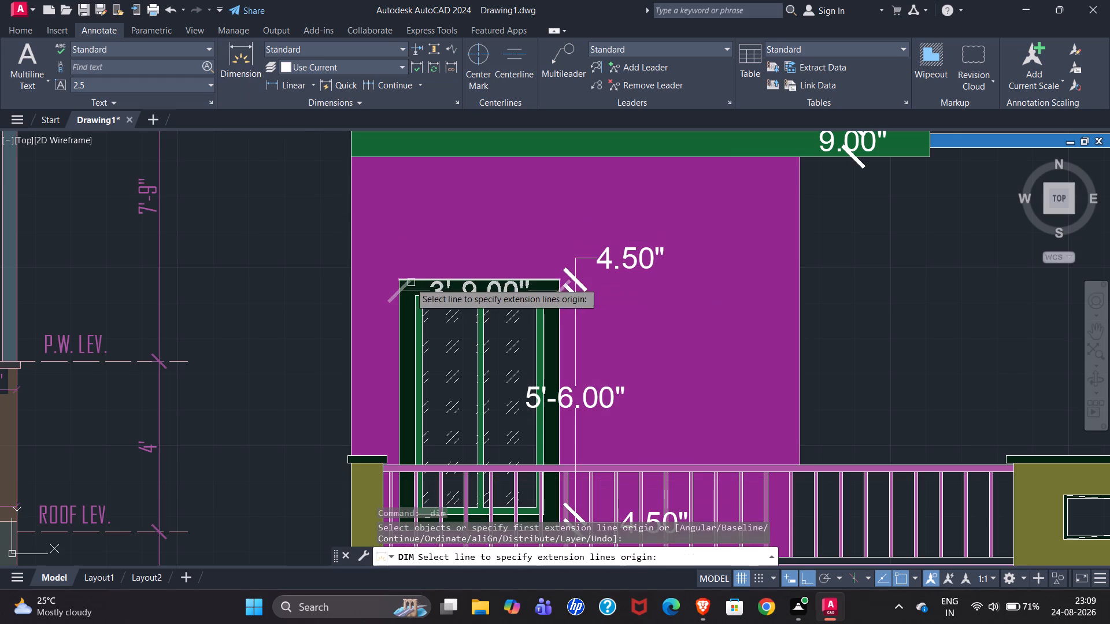
pyautogui.click(399, 279)
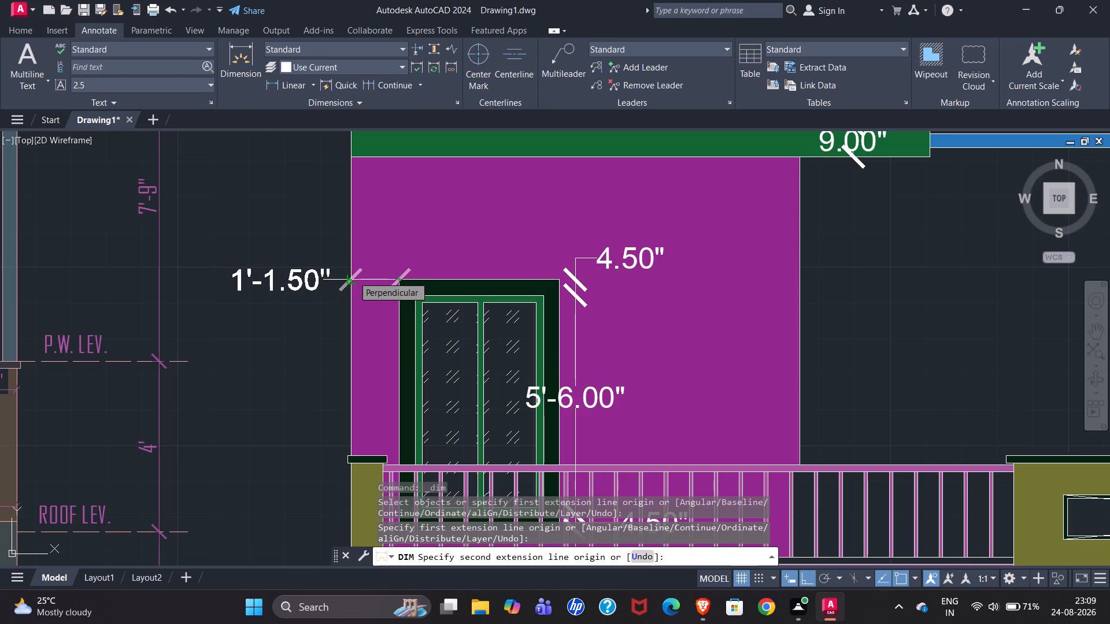
pyautogui.click(353, 276)
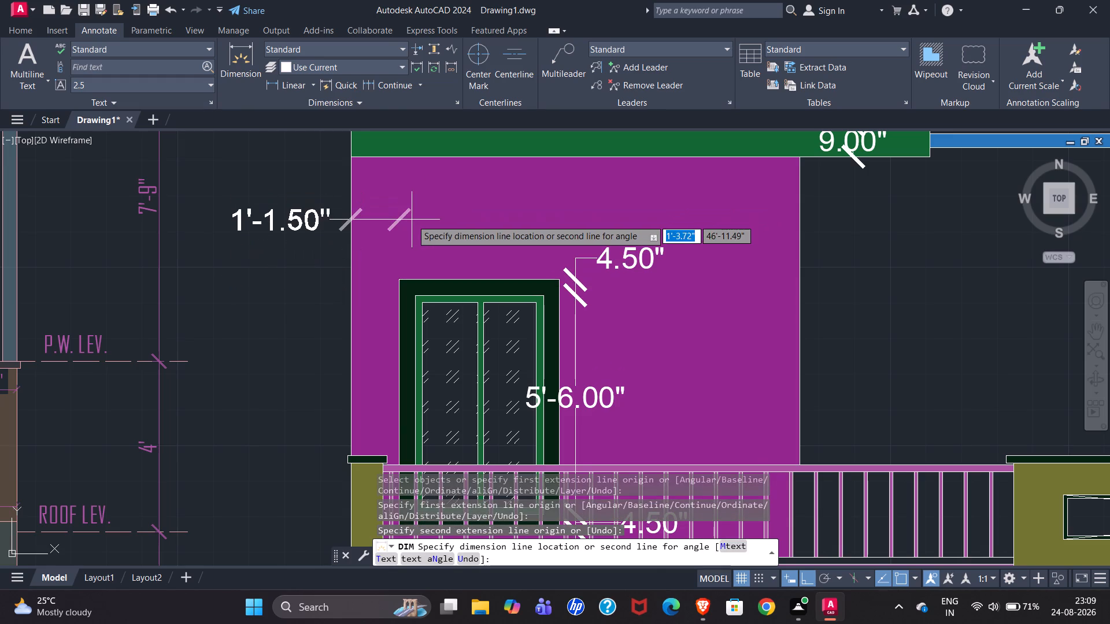
pyautogui.click(412, 220)
# Dimension the left thickness of the mumty window's dark outer frame, aligned with the adjacent wall-to-window dimension.
pyautogui.scroll(-3, 514, 210)
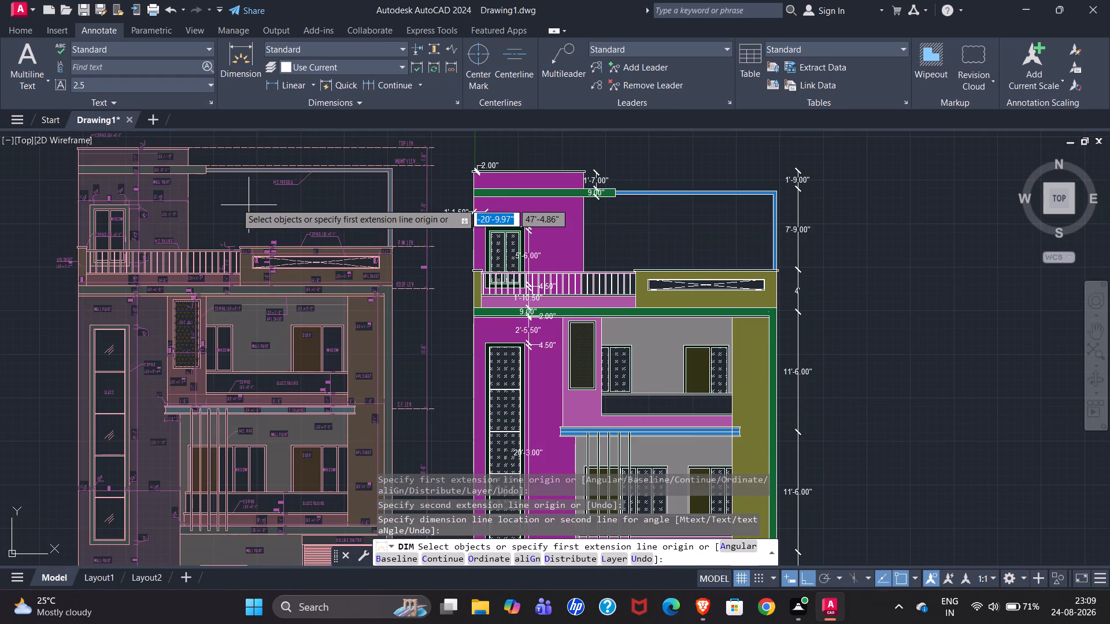
pyautogui.scroll(2, 84, 217)
pyautogui.scroll(-1, 25, 233)
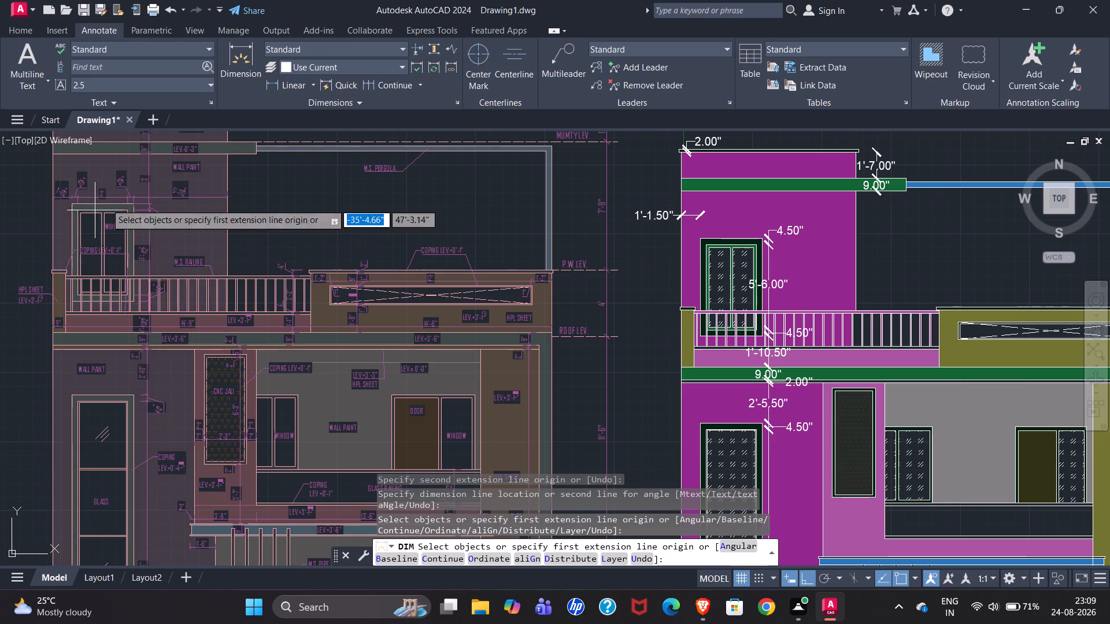
pyautogui.click(252, 66)
pyautogui.scroll(4, 729, 238)
pyautogui.scroll(-2, 506, 270)
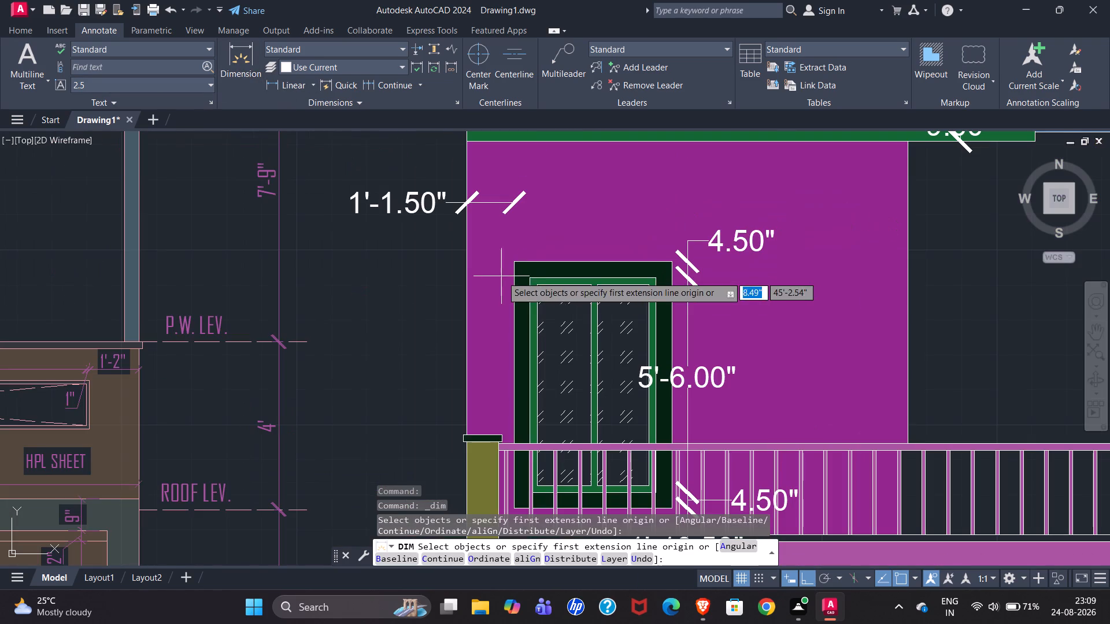
pyautogui.click(516, 262)
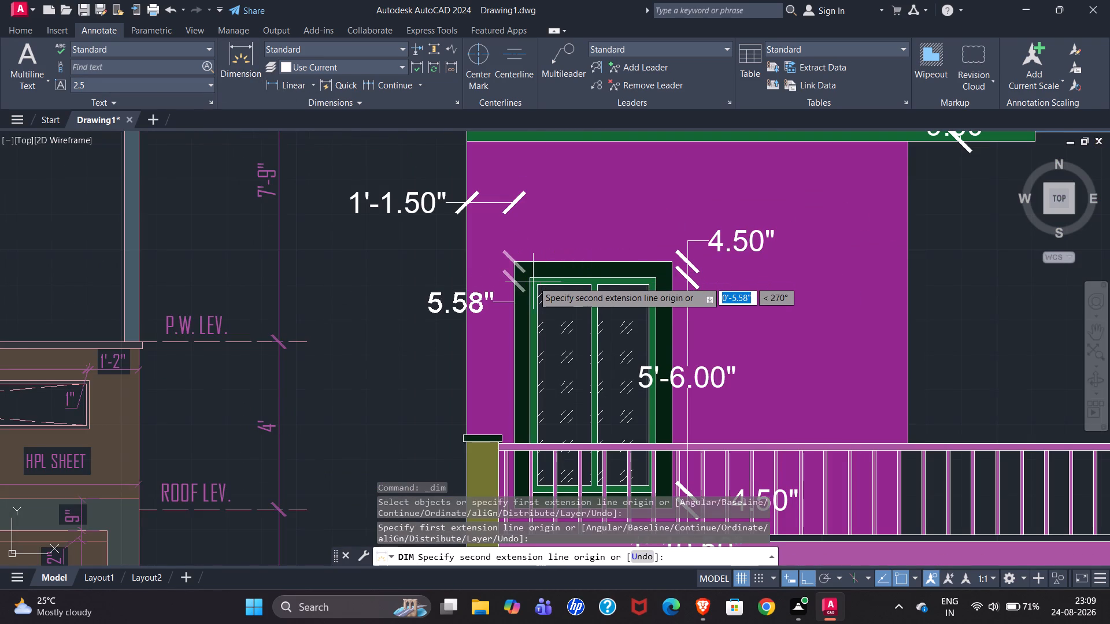
pyautogui.click(531, 278)
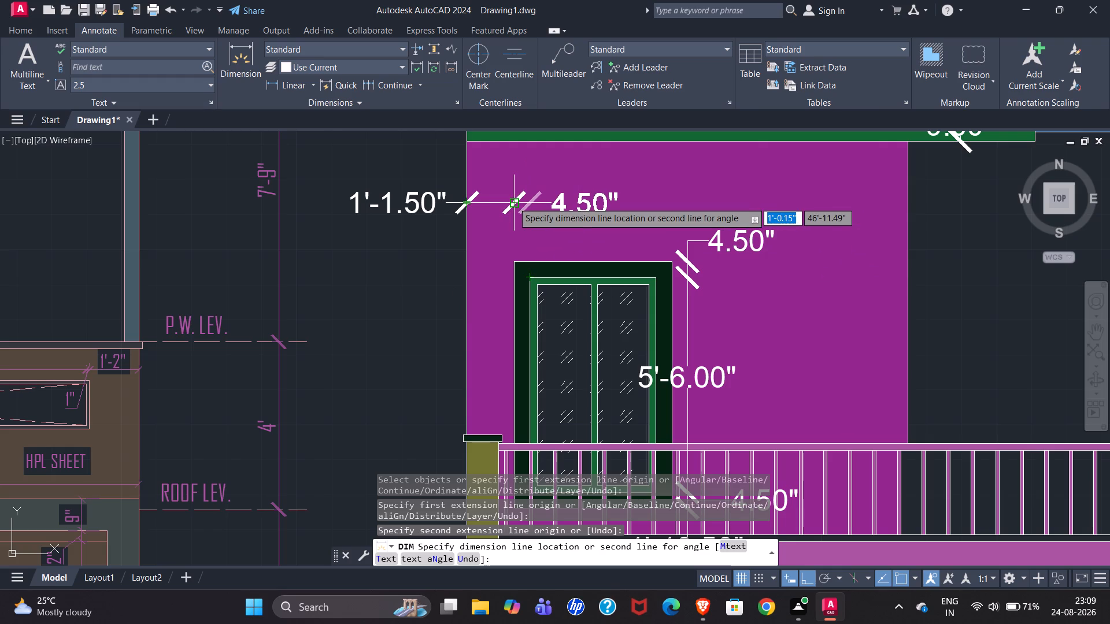
pyautogui.click(513, 202)
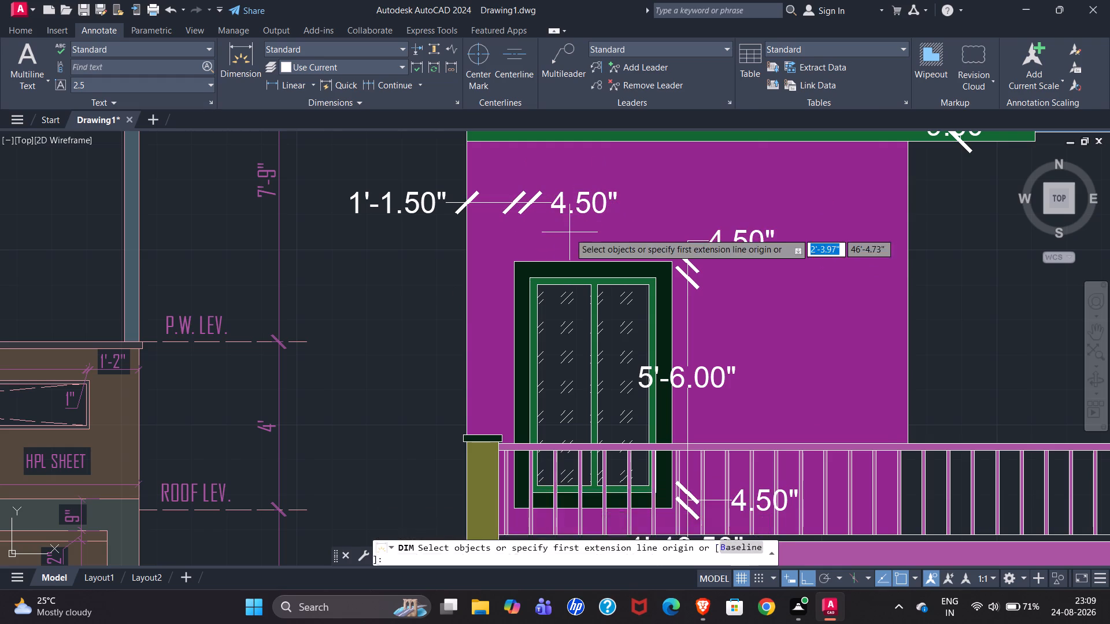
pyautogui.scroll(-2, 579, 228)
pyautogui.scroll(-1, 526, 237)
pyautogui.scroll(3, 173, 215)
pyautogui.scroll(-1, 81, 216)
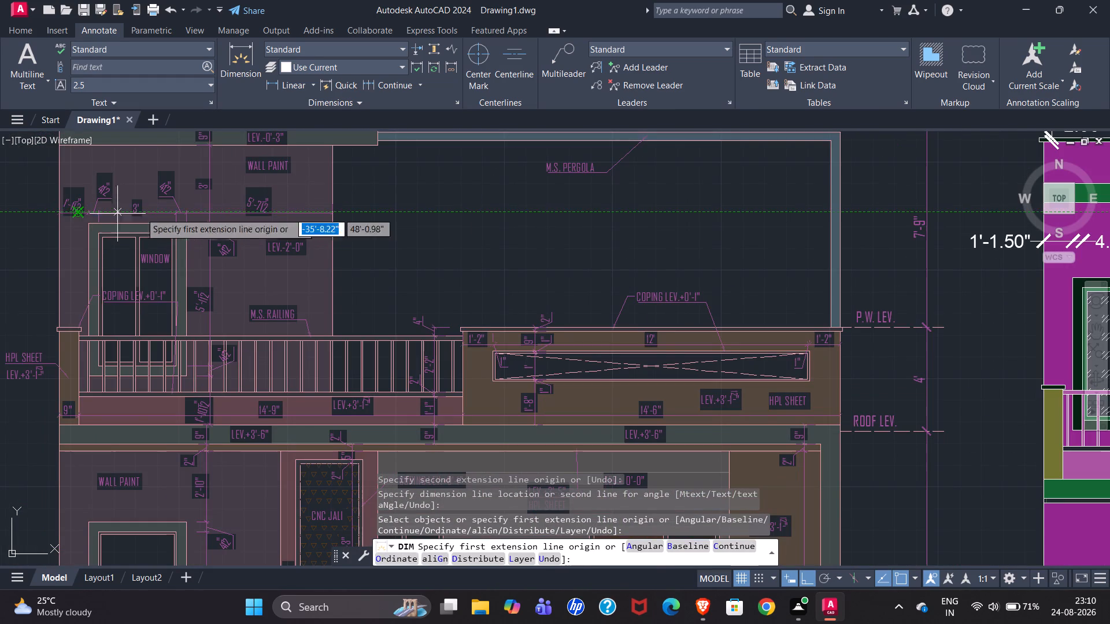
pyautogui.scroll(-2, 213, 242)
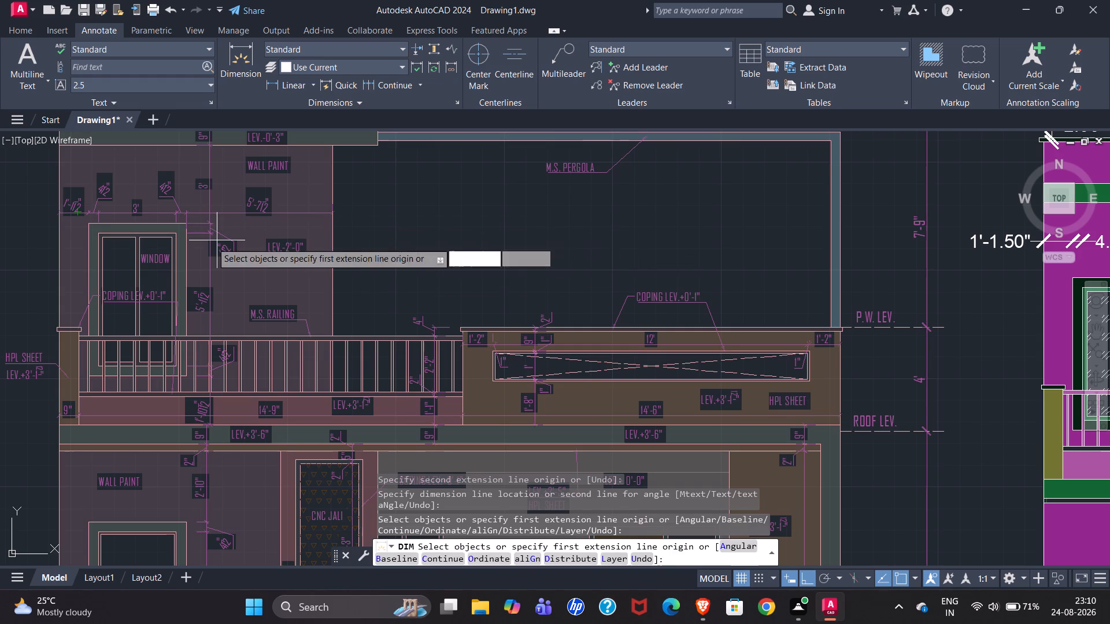
# Dimension the width of the mumty window's glazed opening inside the dark frame, placing the dimension line just above the window.
pyautogui.scroll(3, 590, 266)
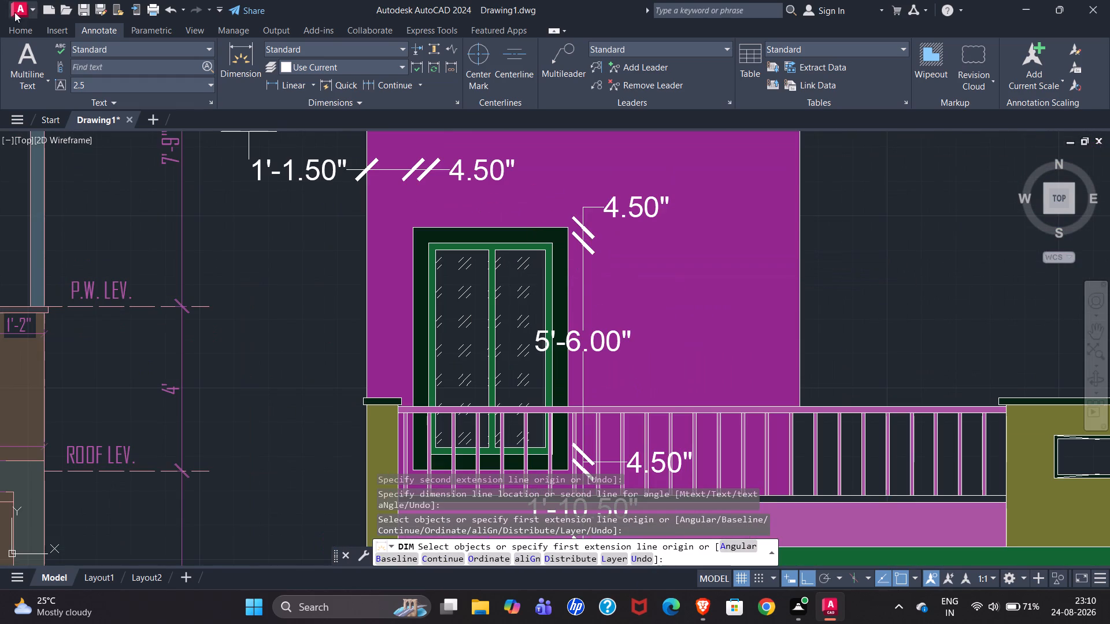
pyautogui.click(235, 70)
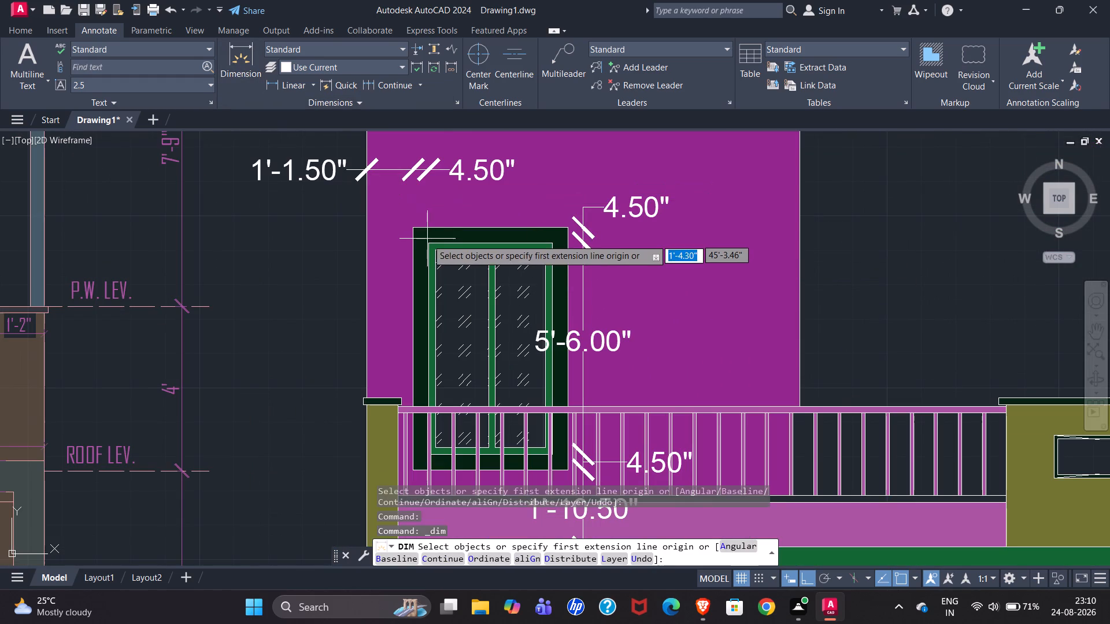
pyautogui.click(427, 243)
pyautogui.click(554, 243)
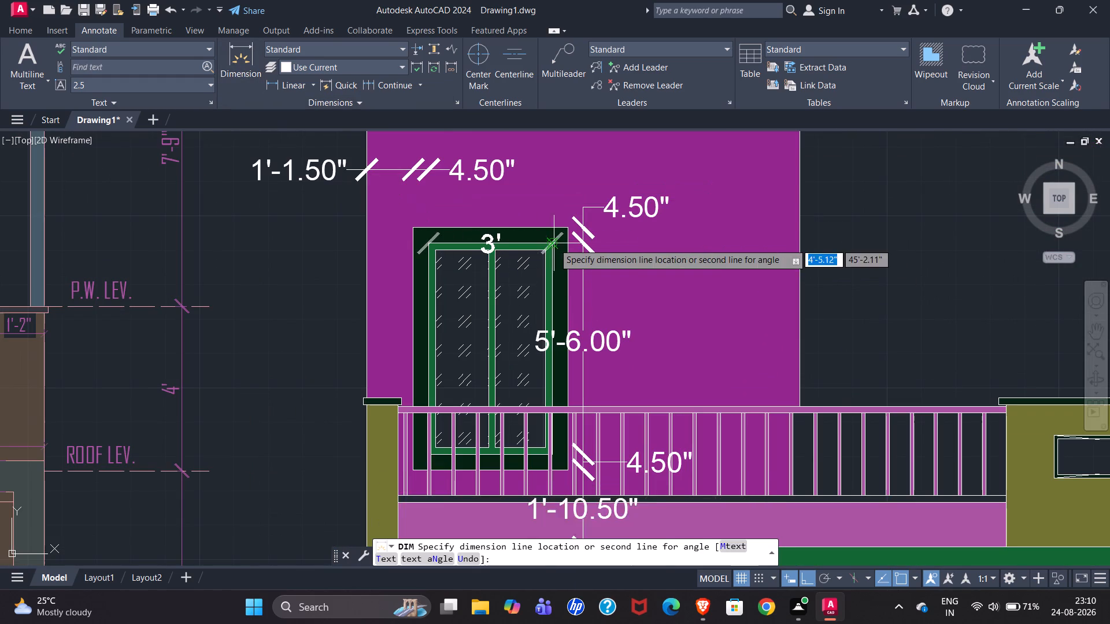
pyautogui.click(538, 198)
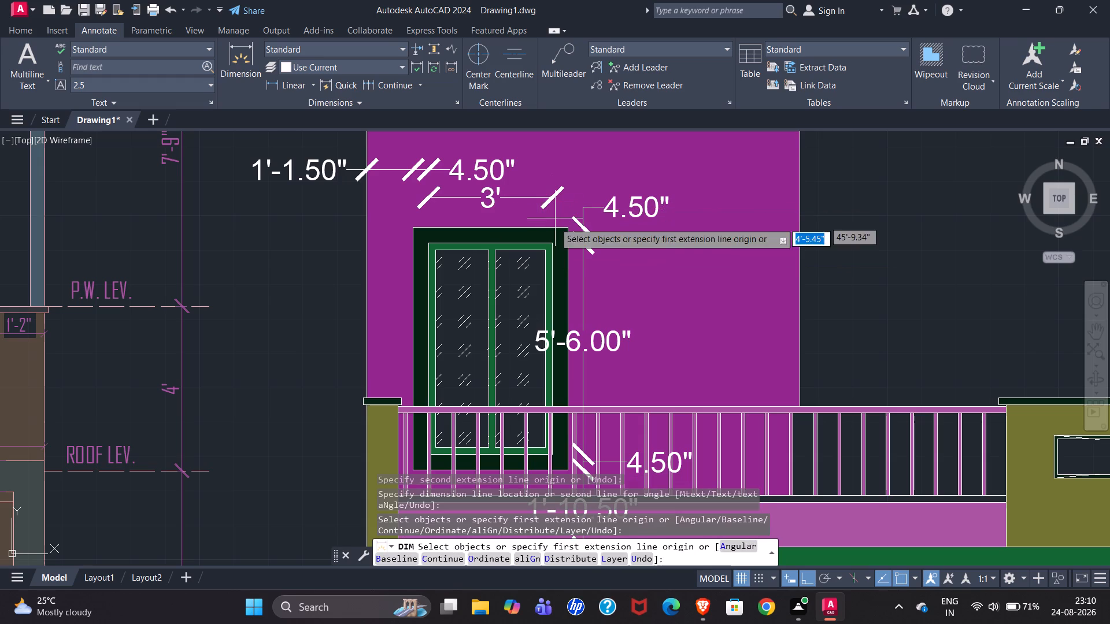
# Dimension the right thickness of the mumty window's dark outer frame, aligned with the left frame-thickness dimension.
pyautogui.click(551, 243)
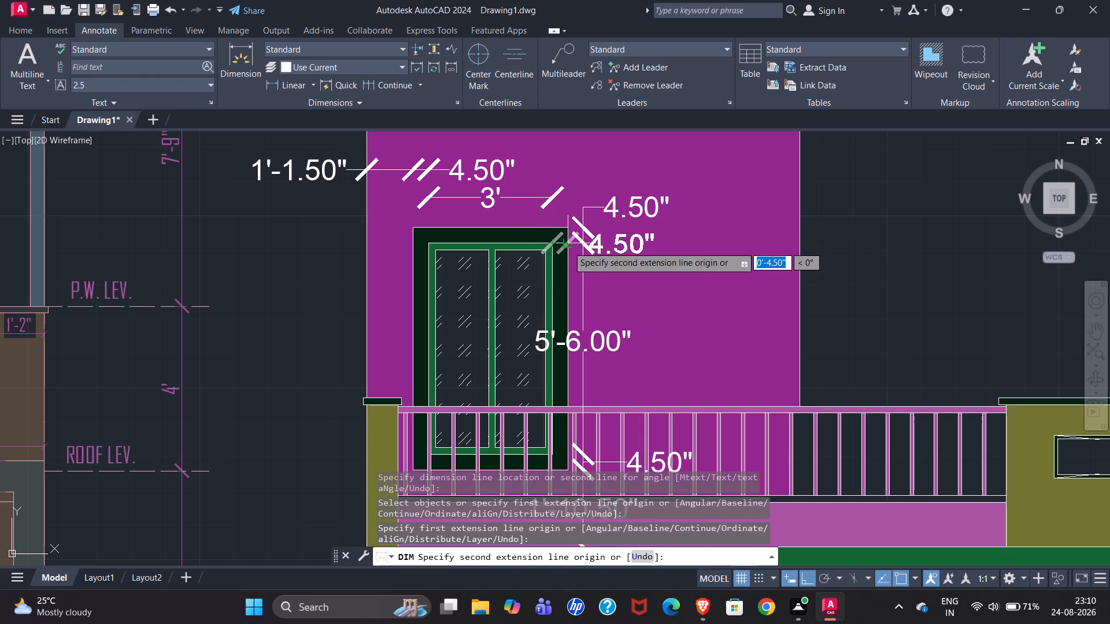
pyautogui.click(568, 246)
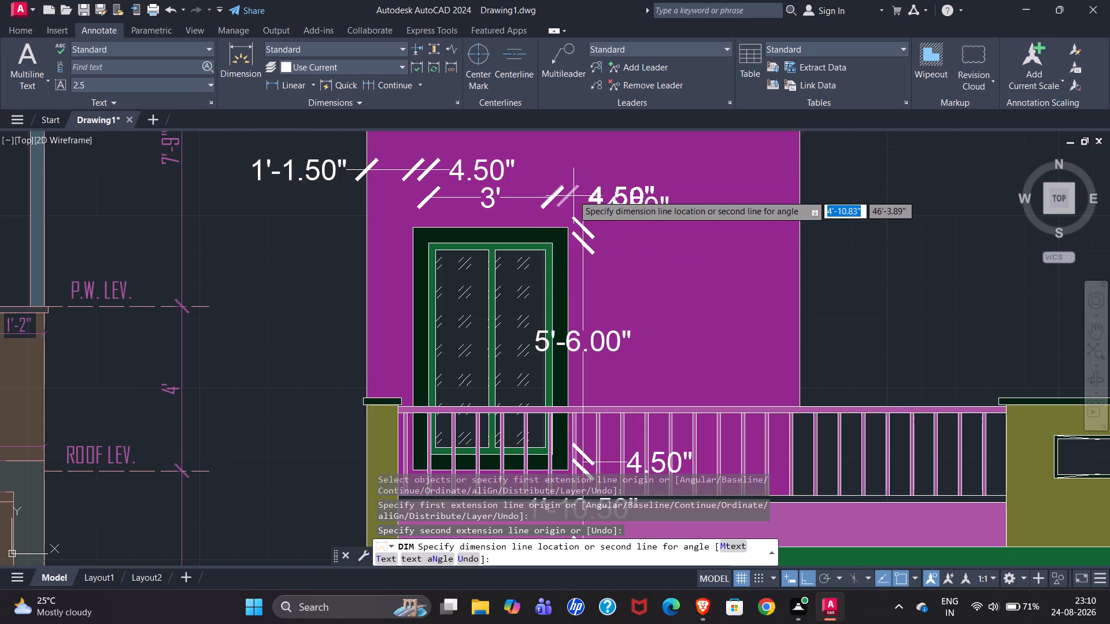
pyautogui.click(570, 170)
# Dimension the horizontal distance from the mumty window's outer frame to the purple wall's right edge, placing the line beside the window.
pyautogui.scroll(-2, 509, 184)
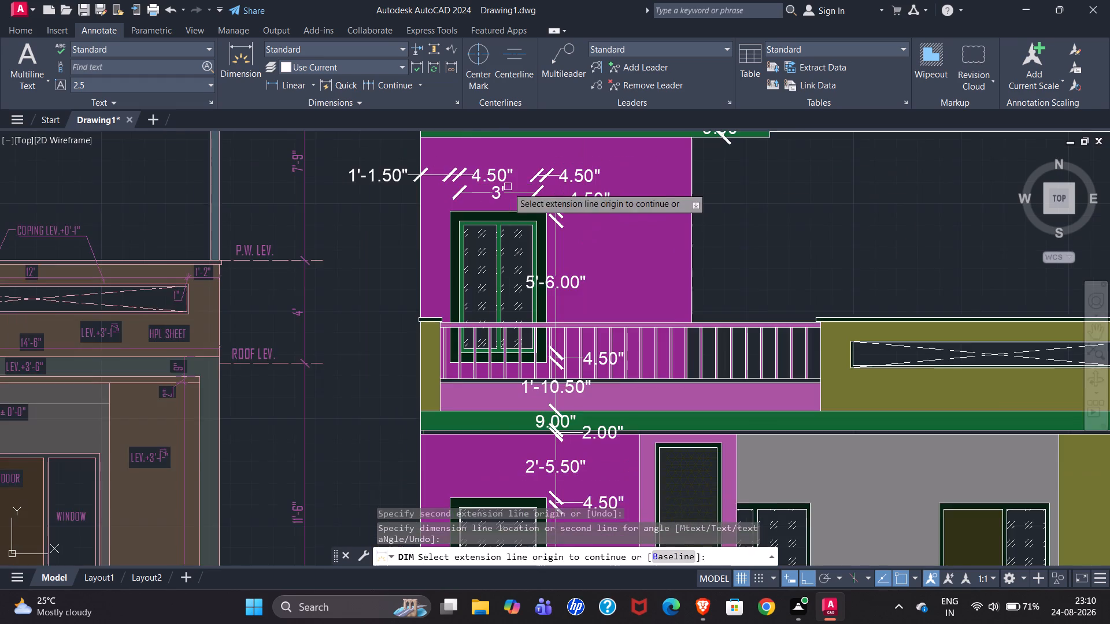
pyautogui.scroll(-1, 508, 187)
pyautogui.scroll(3, 158, 207)
pyautogui.scroll(-2, 142, 216)
pyautogui.scroll(1, 160, 171)
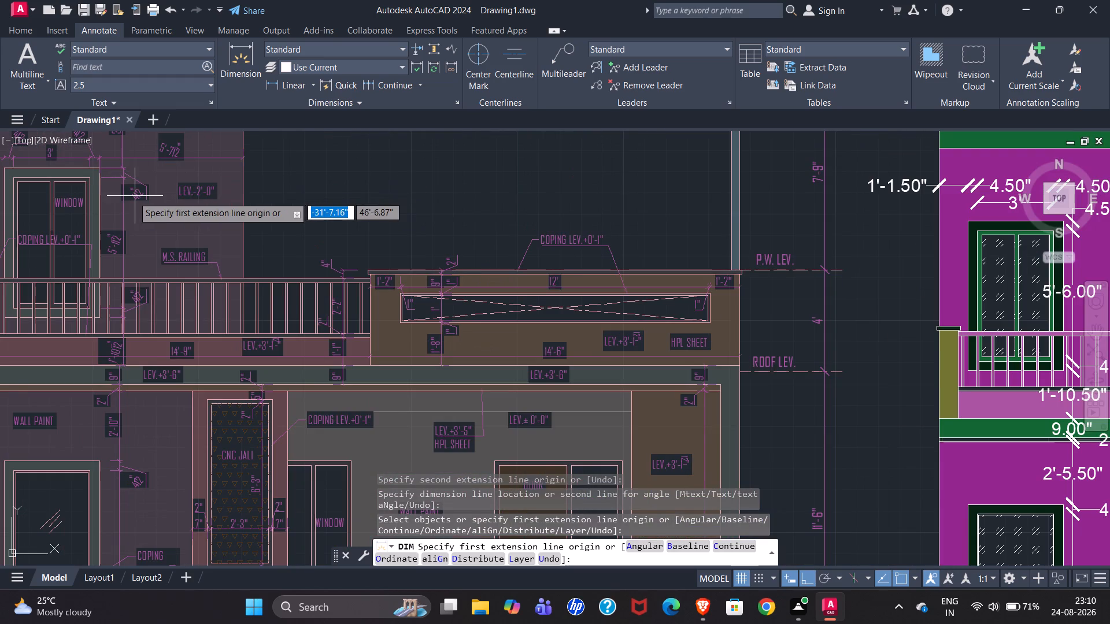
pyautogui.scroll(-1, 22, 213)
pyautogui.scroll(1, 683, 216)
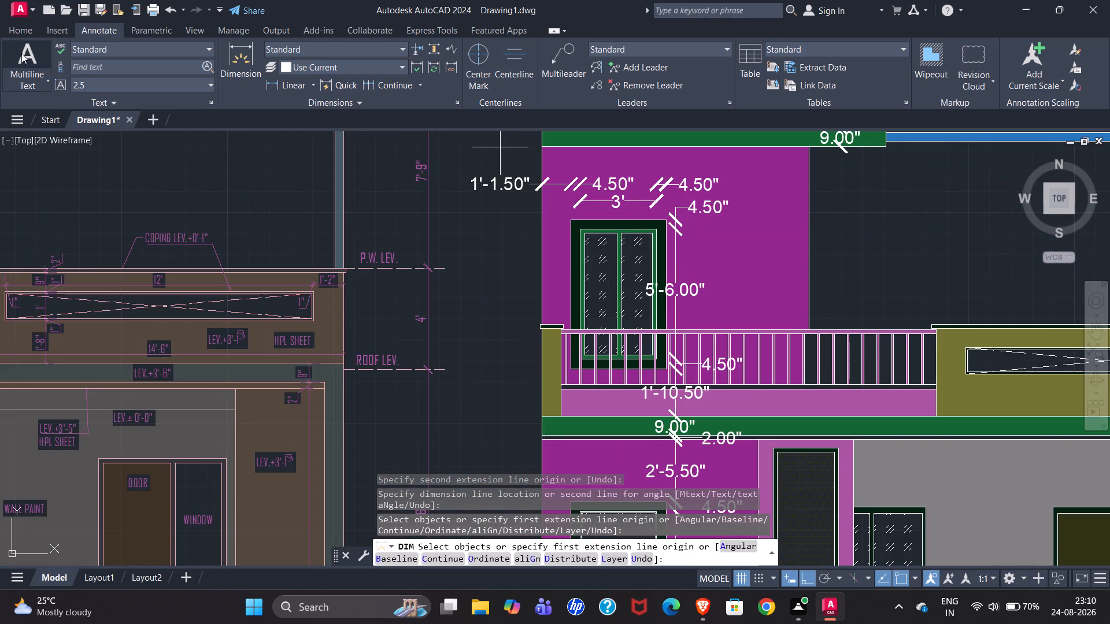
pyautogui.click(240, 76)
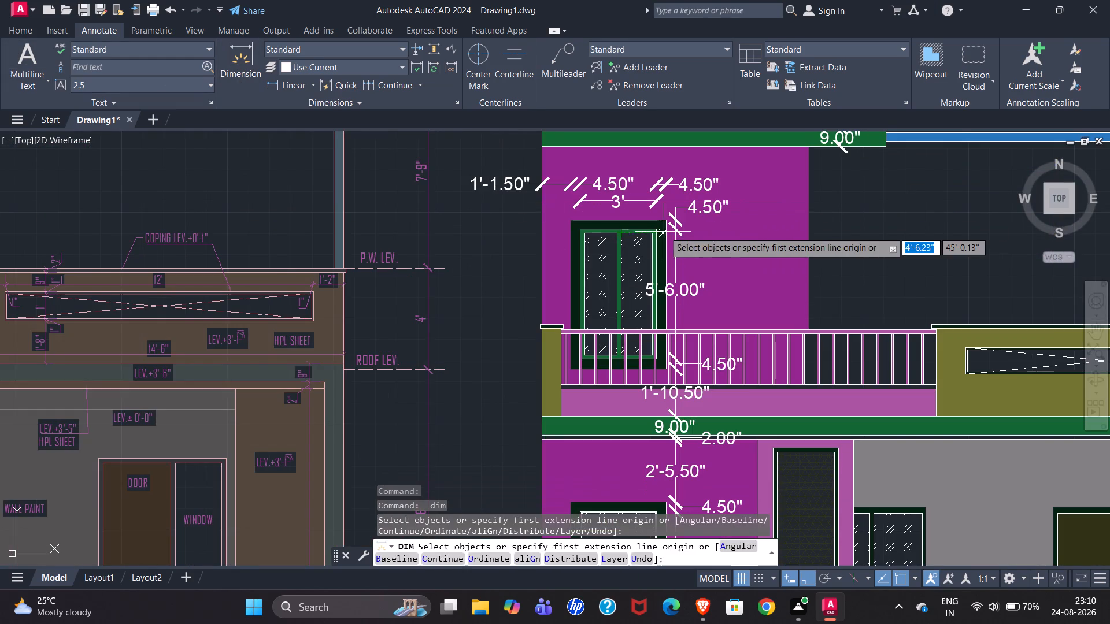
pyautogui.click(665, 222)
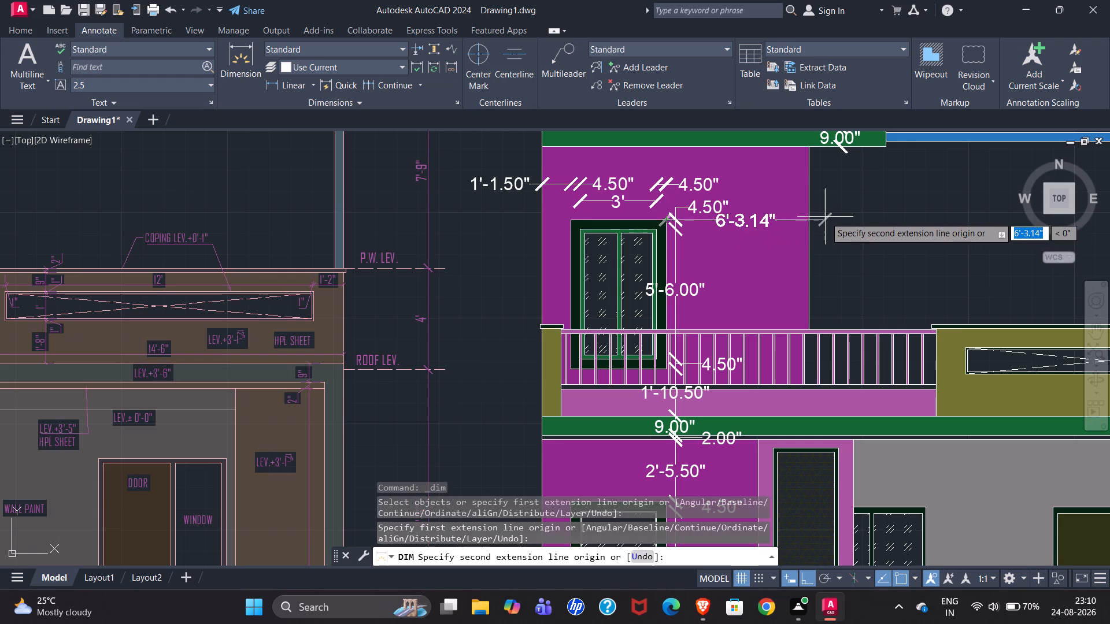
pyautogui.click(806, 218)
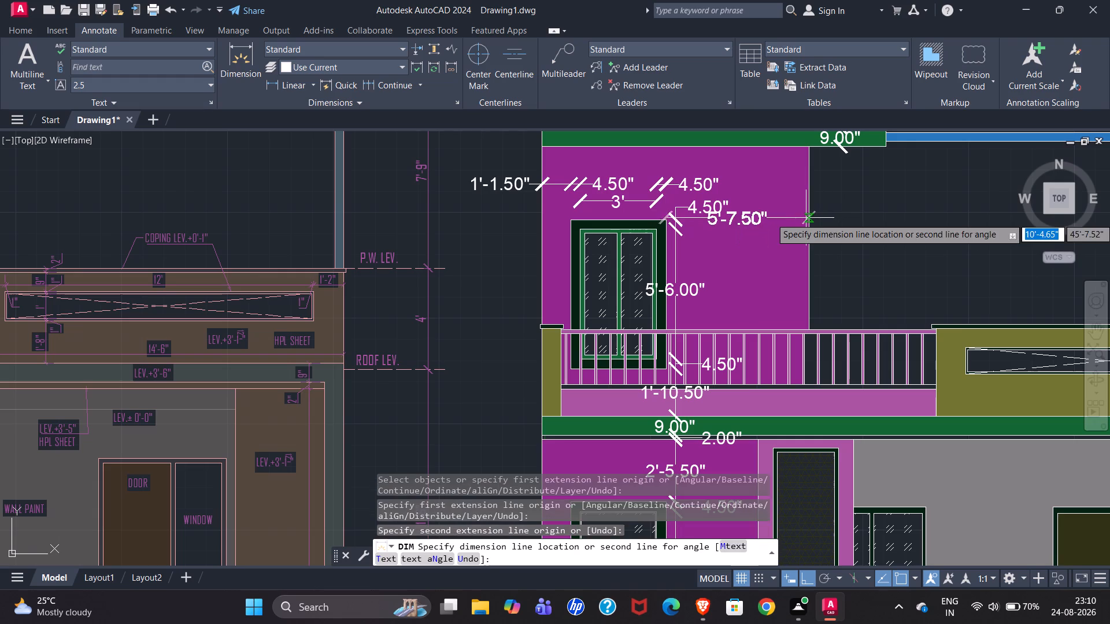
pyautogui.click(780, 256)
# Dimension the width of the olive pillar at the railing's left end, placing the dimension line just above the green roof slab.
pyautogui.scroll(-1, 221, 259)
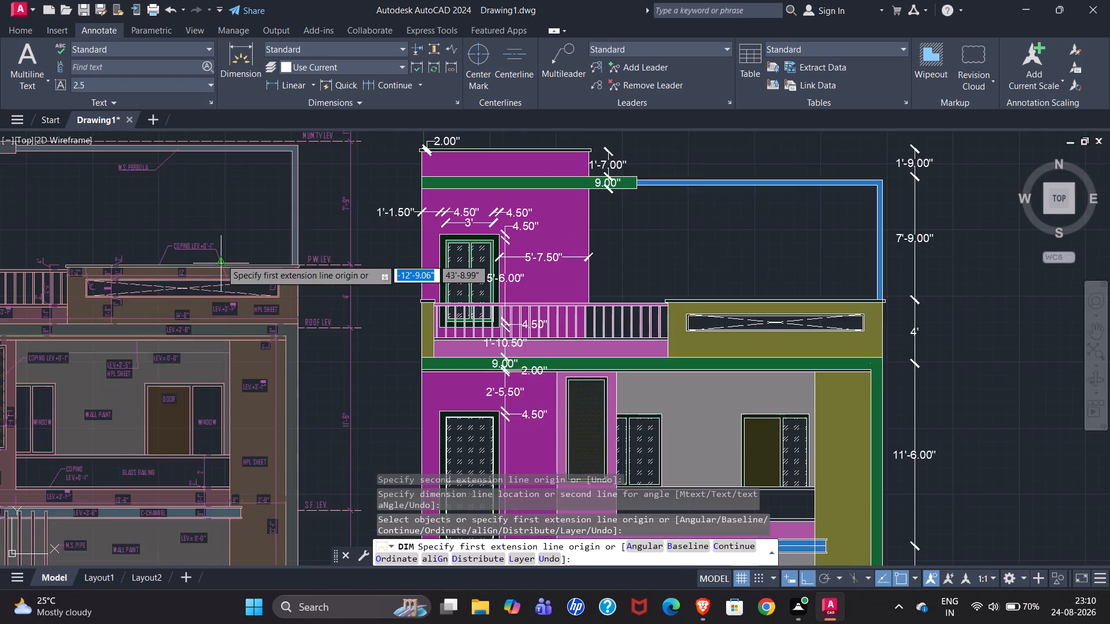
pyautogui.scroll(-2, 221, 259)
pyautogui.scroll(3, 75, 252)
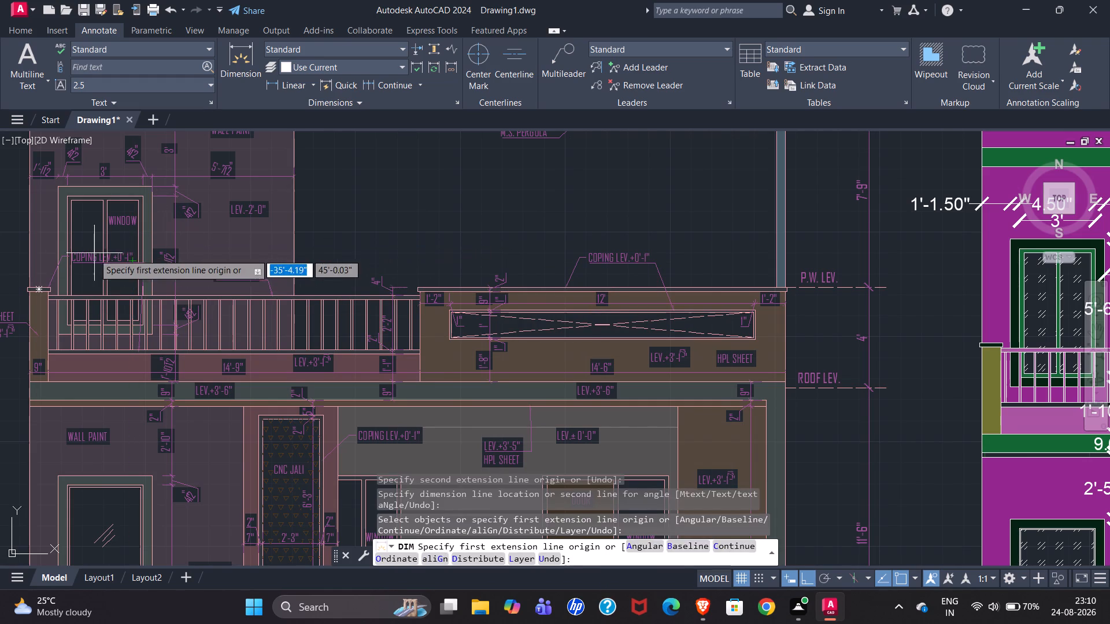
pyautogui.scroll(-1, 79, 260)
pyautogui.scroll(2, 173, 355)
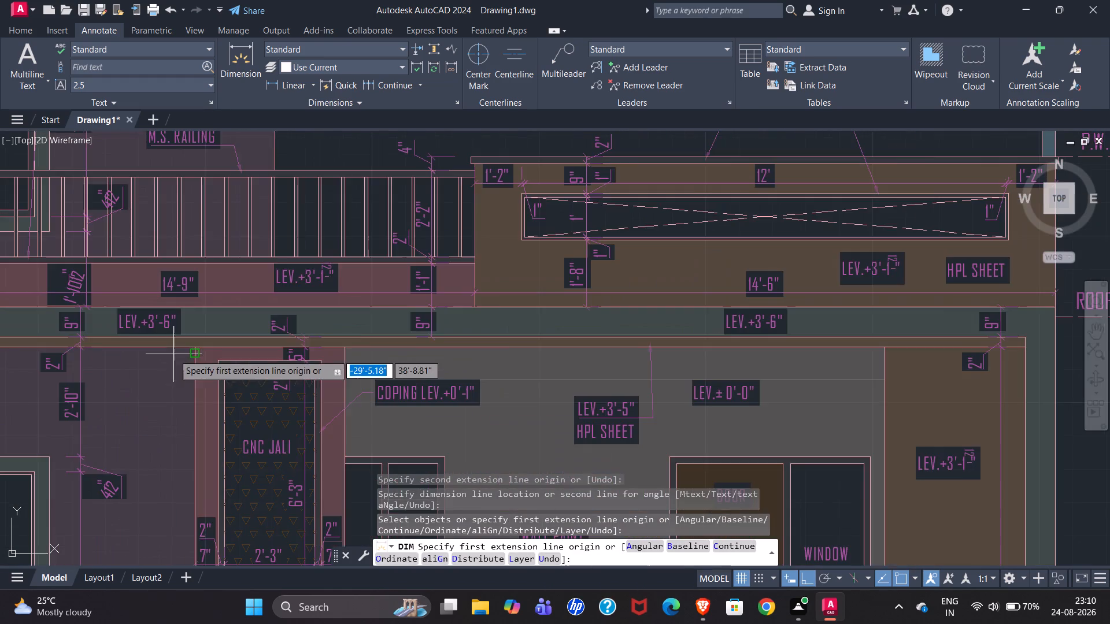
pyautogui.scroll(-2, 117, 311)
pyautogui.scroll(1, 0, 326)
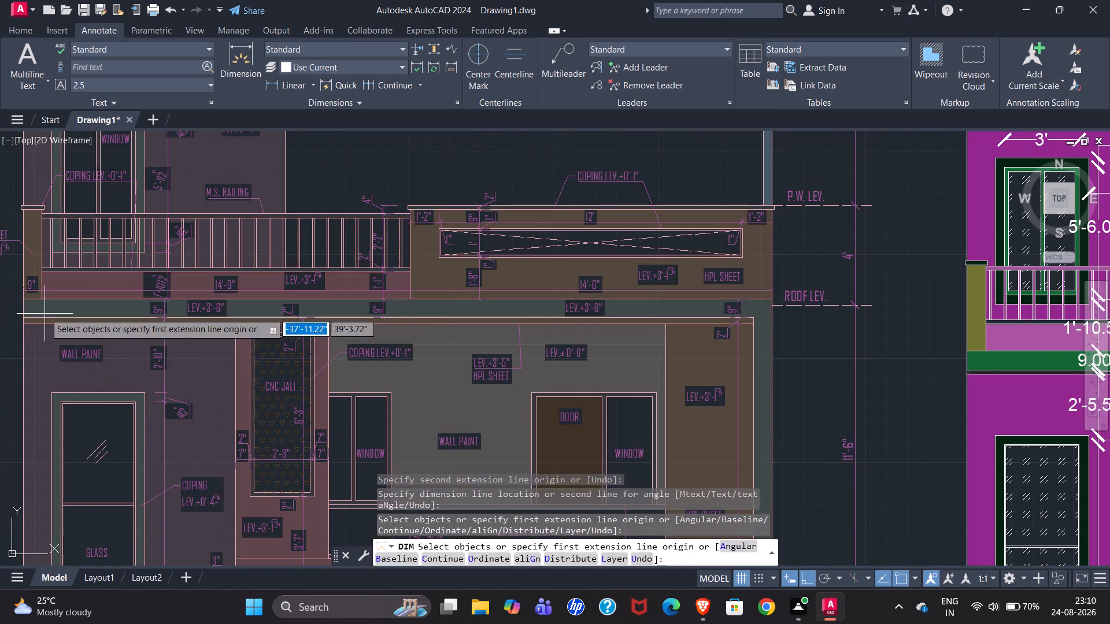
pyautogui.scroll(-1, 85, 278)
pyautogui.scroll(2, 734, 336)
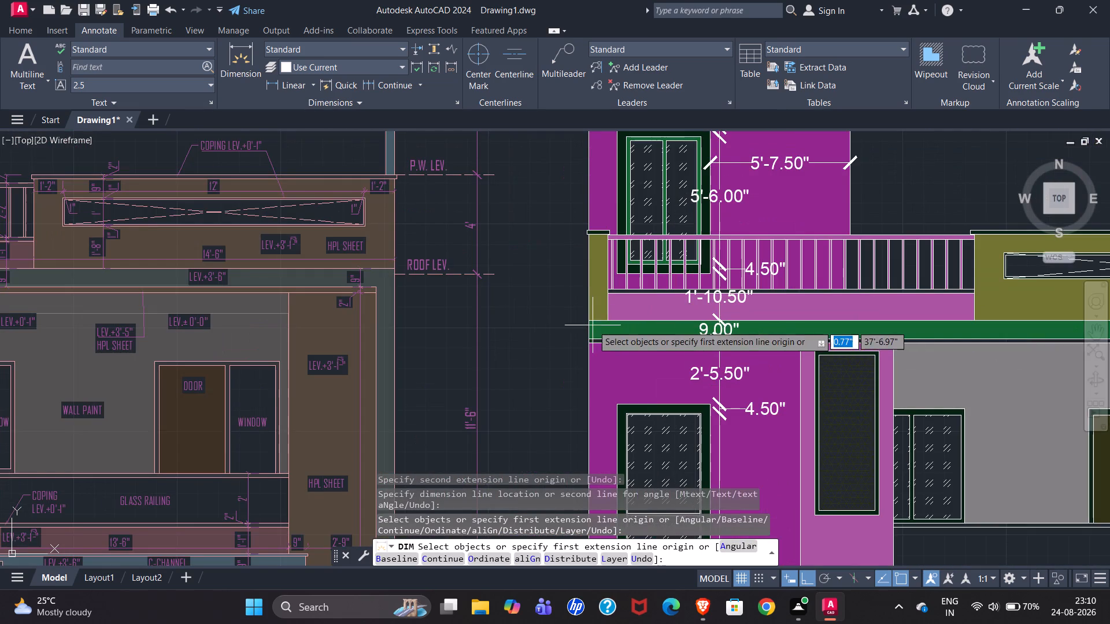
pyautogui.click(587, 318)
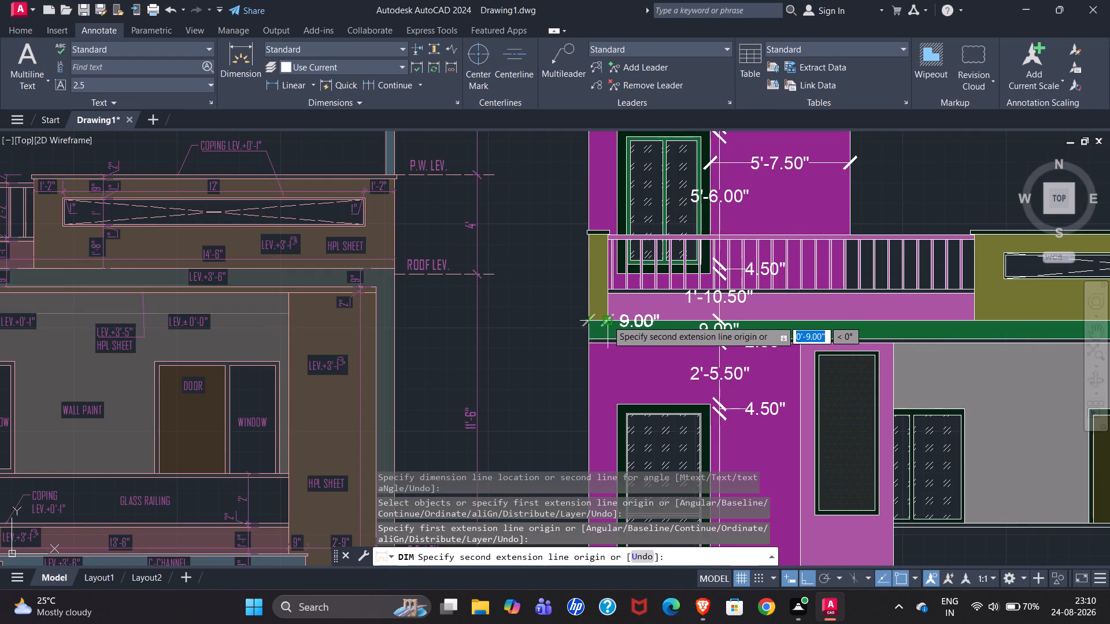
pyautogui.click(608, 320)
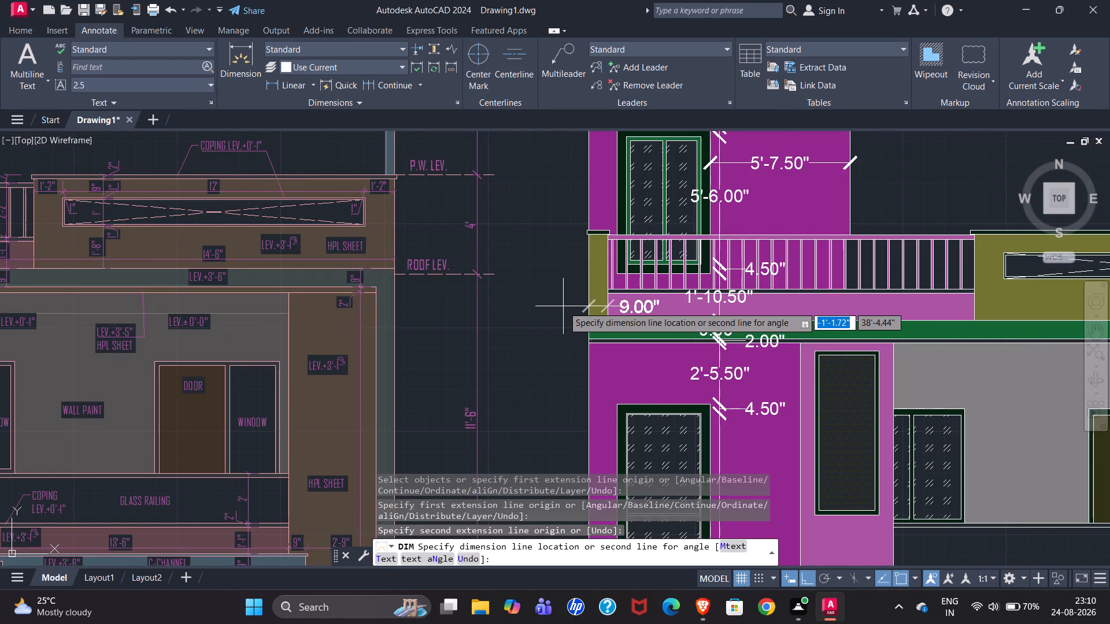
pyautogui.click(563, 306)
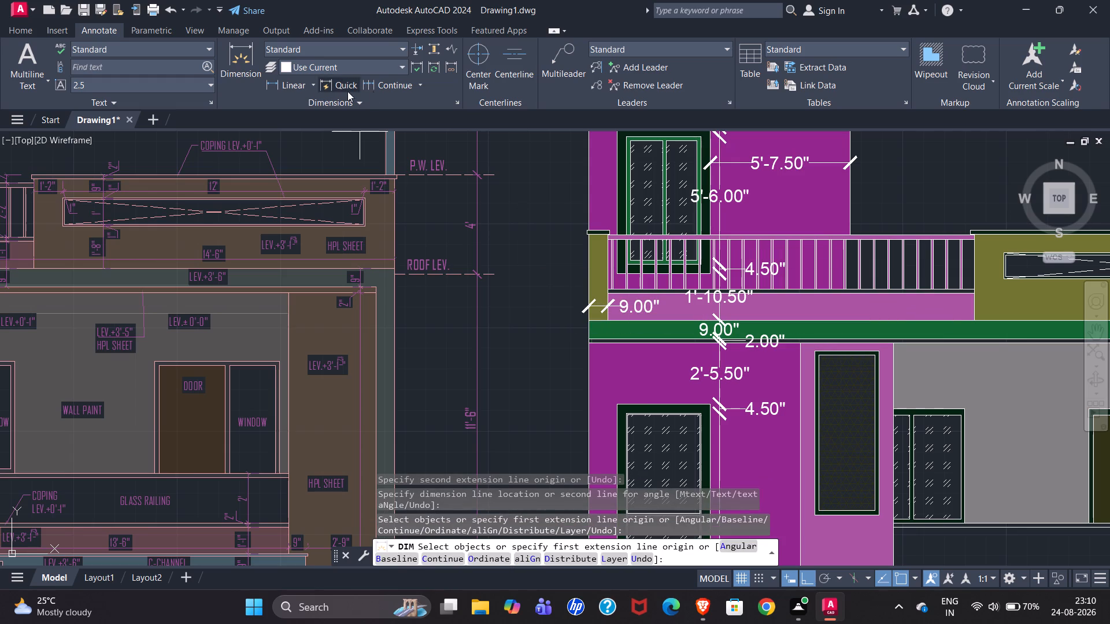
# Continue the horizontal chain across the wall below the railing and the olive HPL parapet to its right edge, and end the chain.
pyautogui.click(396, 83)
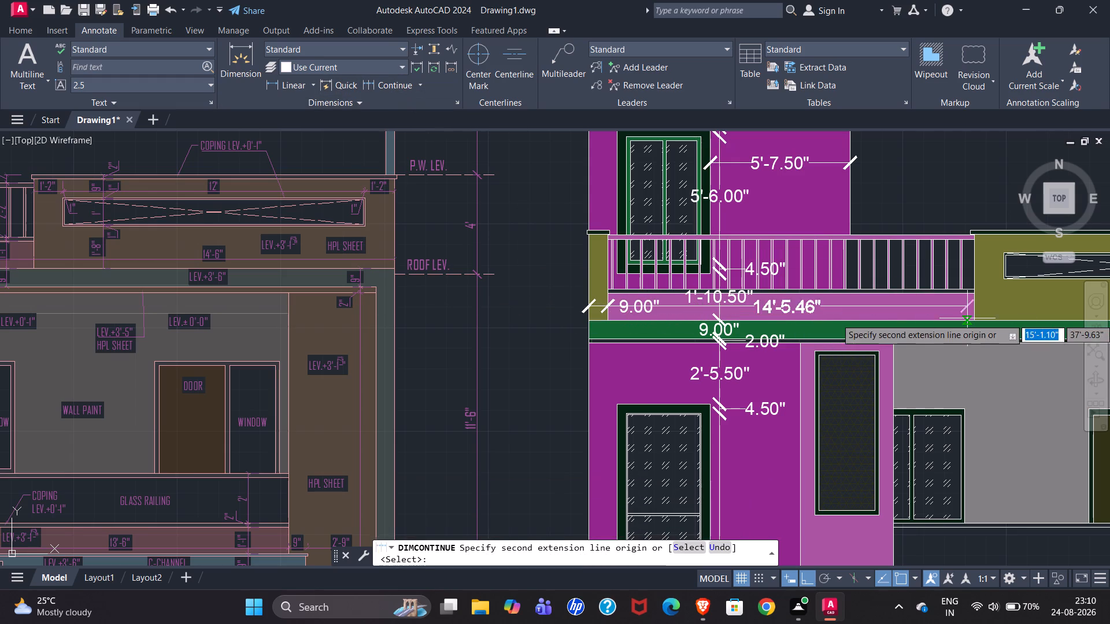
pyautogui.click(975, 307)
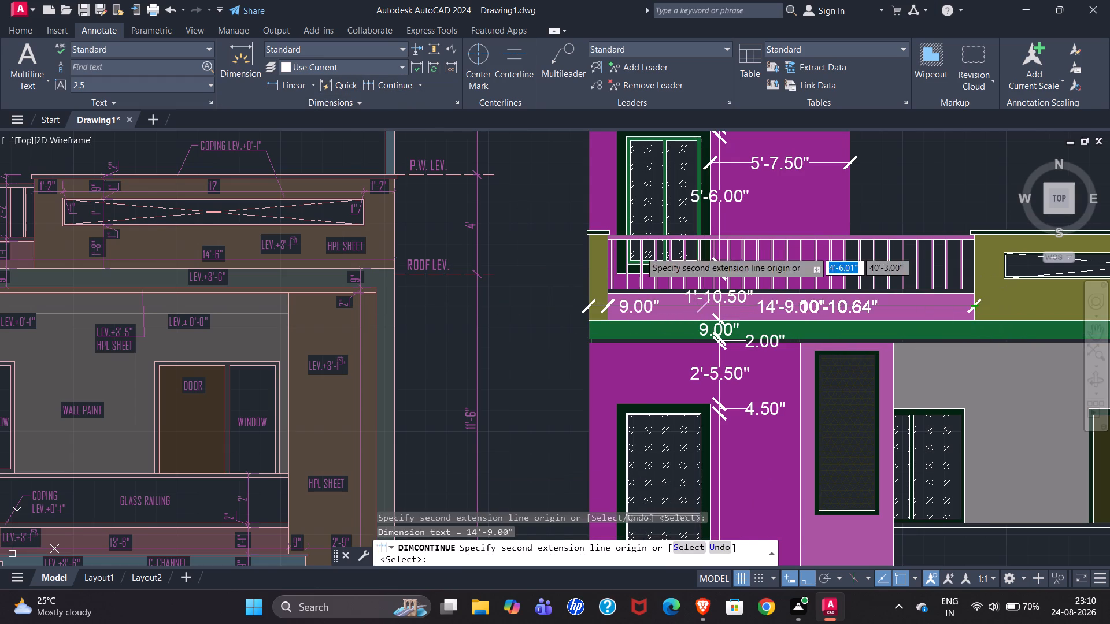
pyautogui.scroll(-1, 304, 241)
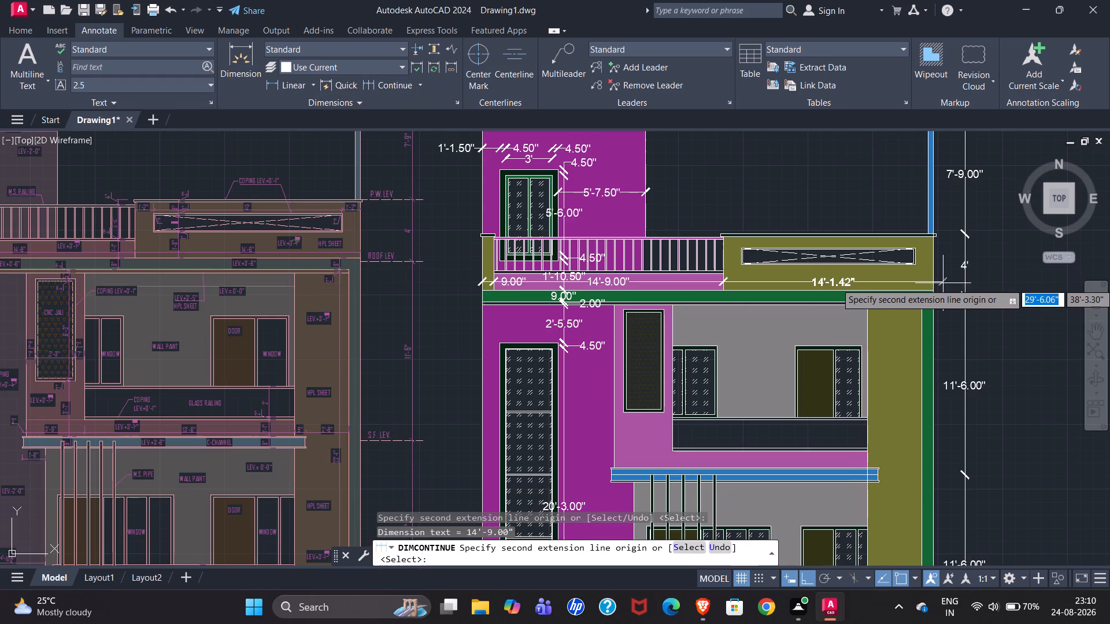
pyautogui.click(932, 281)
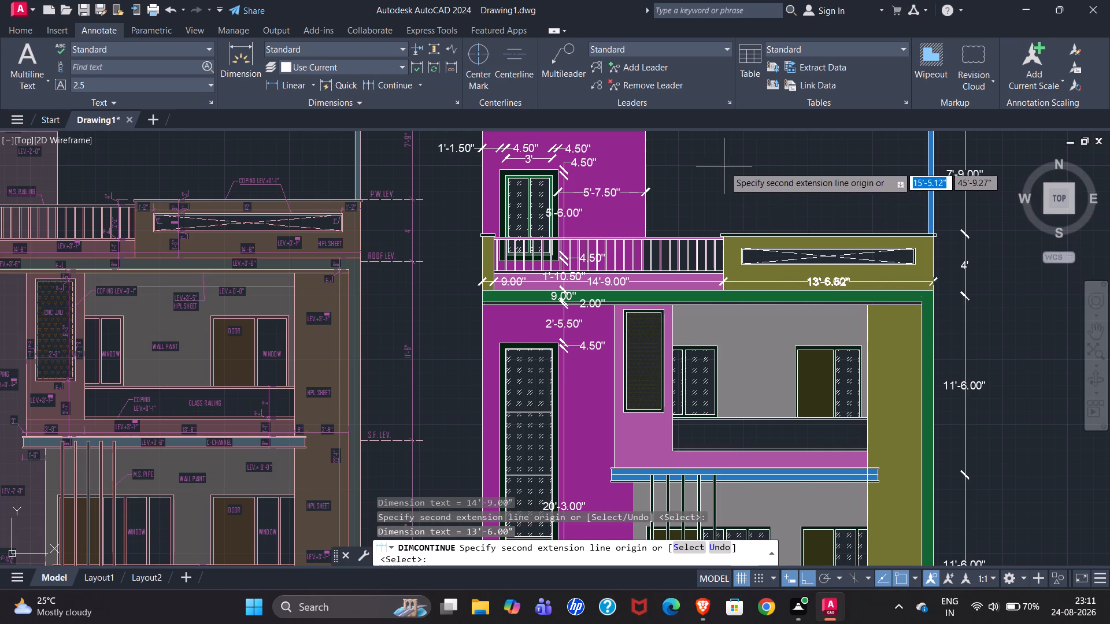
pyautogui.press('Escape')
# Dimension vertically from the olive parapet's coping top to the underside of the railing's top rail, placing the dimension line over the railing.
pyautogui.scroll(-1, 476, 253)
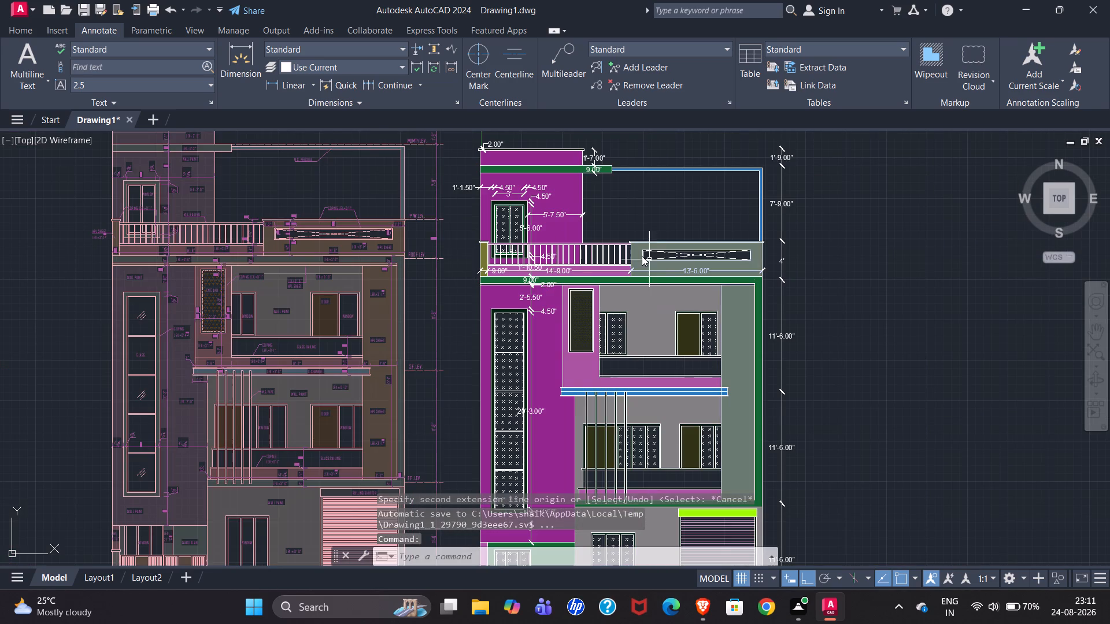
pyautogui.click(227, 60)
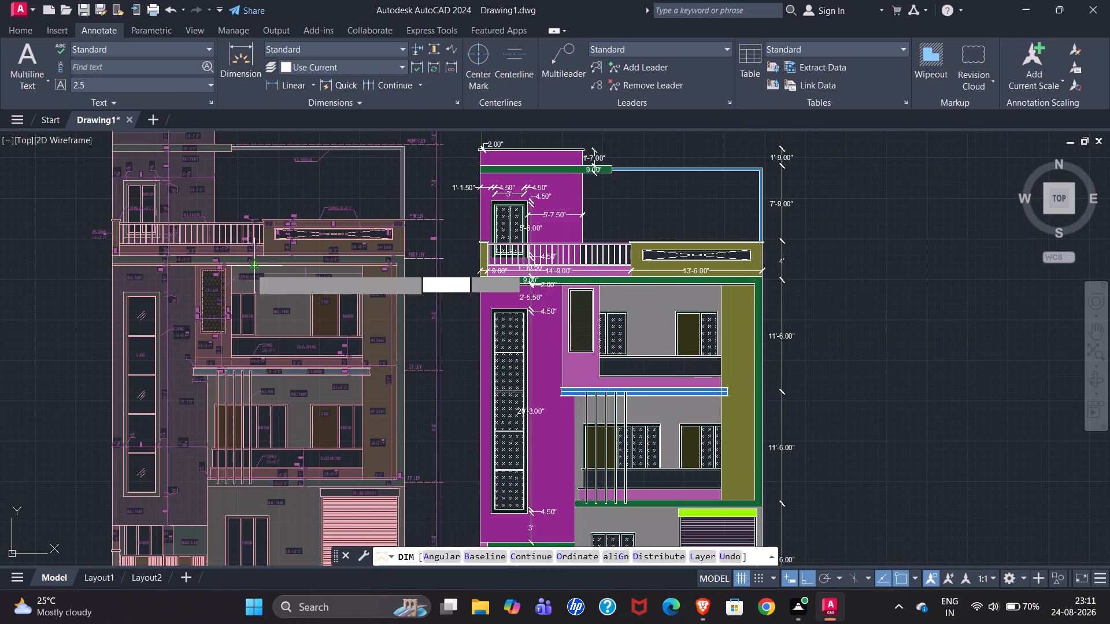
pyautogui.scroll(3, 238, 259)
pyautogui.scroll(-1, 216, 280)
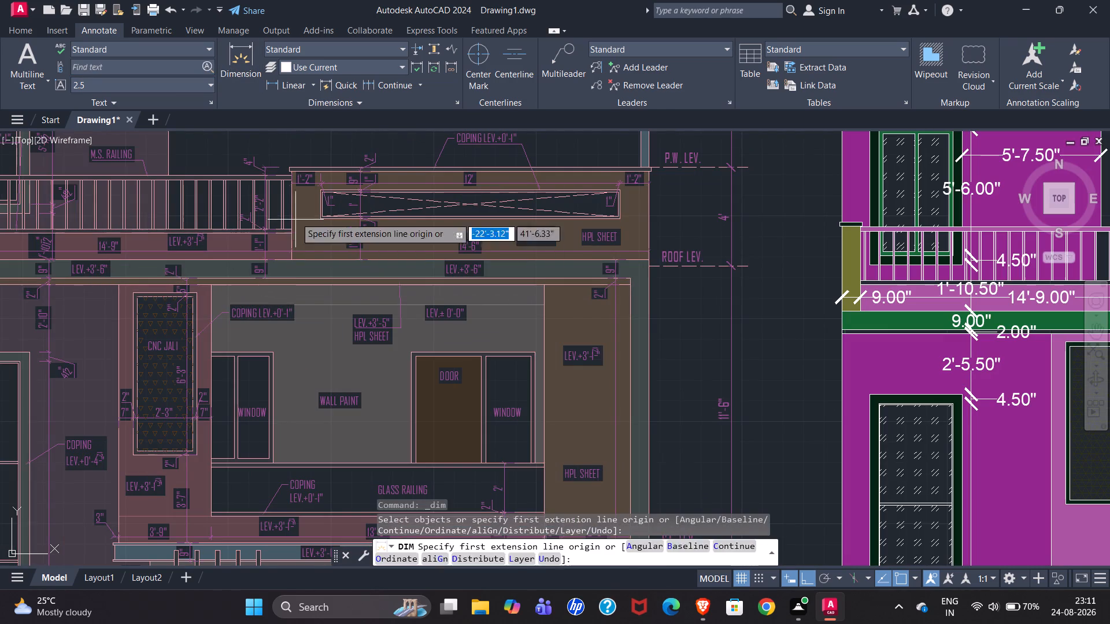
pyautogui.scroll(2, 271, 184)
pyautogui.scroll(-1, 231, 212)
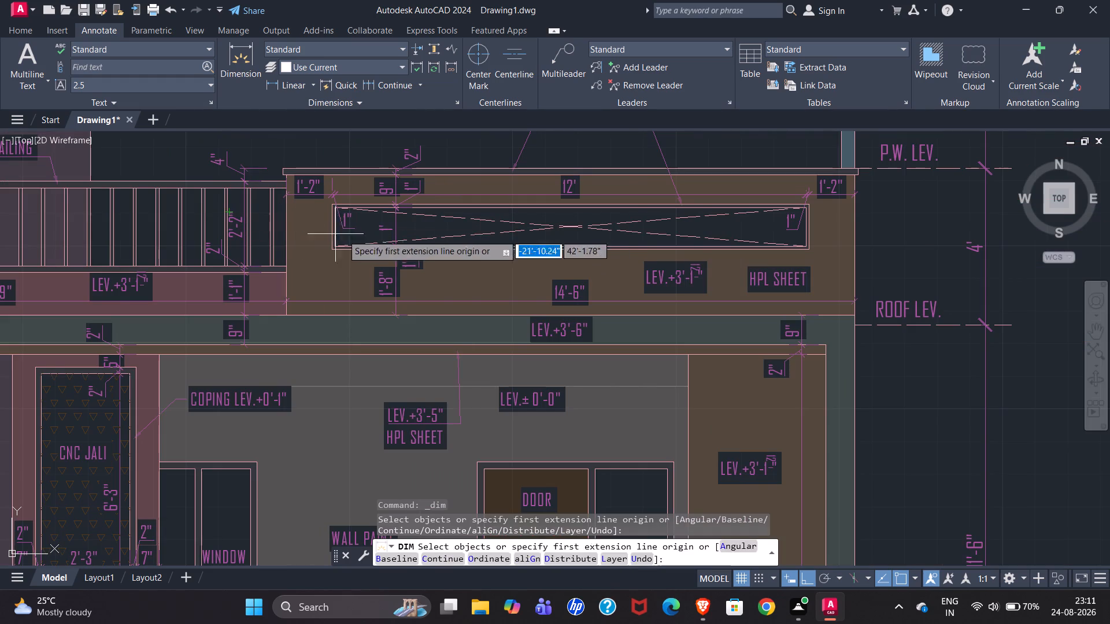
pyautogui.scroll(-1, 187, 237)
pyautogui.scroll(-1, 368, 307)
pyautogui.scroll(3, 879, 268)
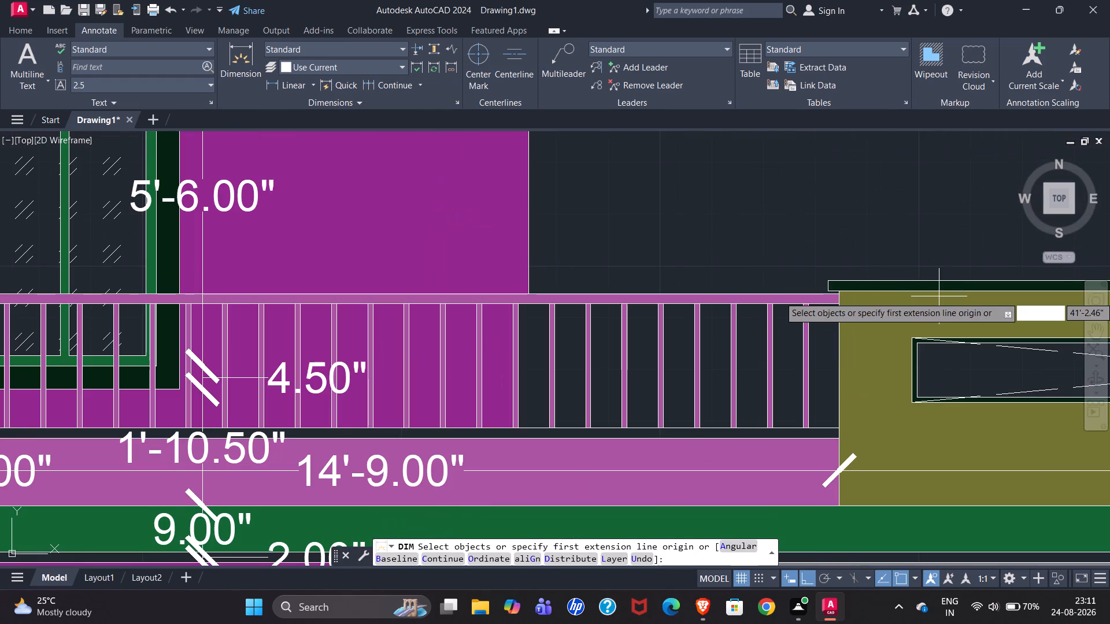
pyautogui.click(827, 279)
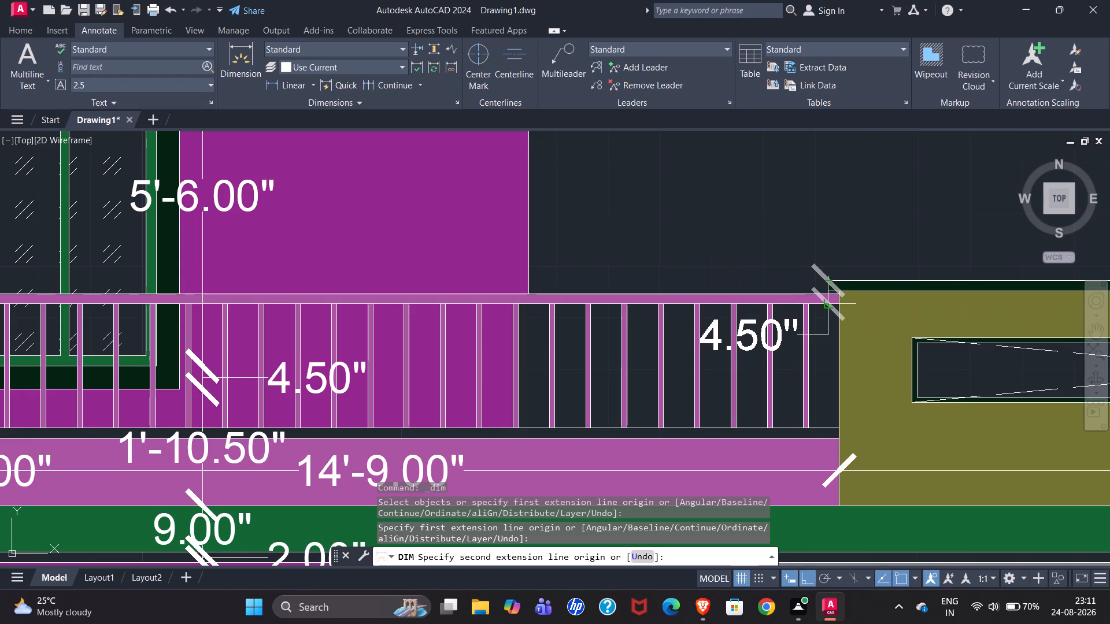
pyautogui.scroll(2, 825, 304)
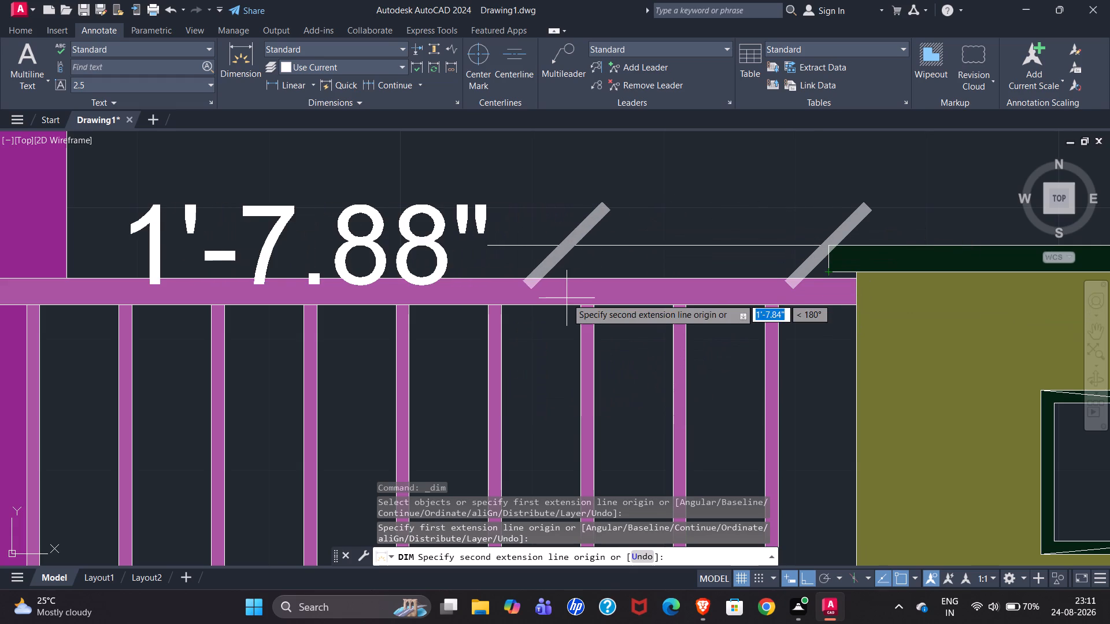
pyautogui.scroll(-2, 582, 261)
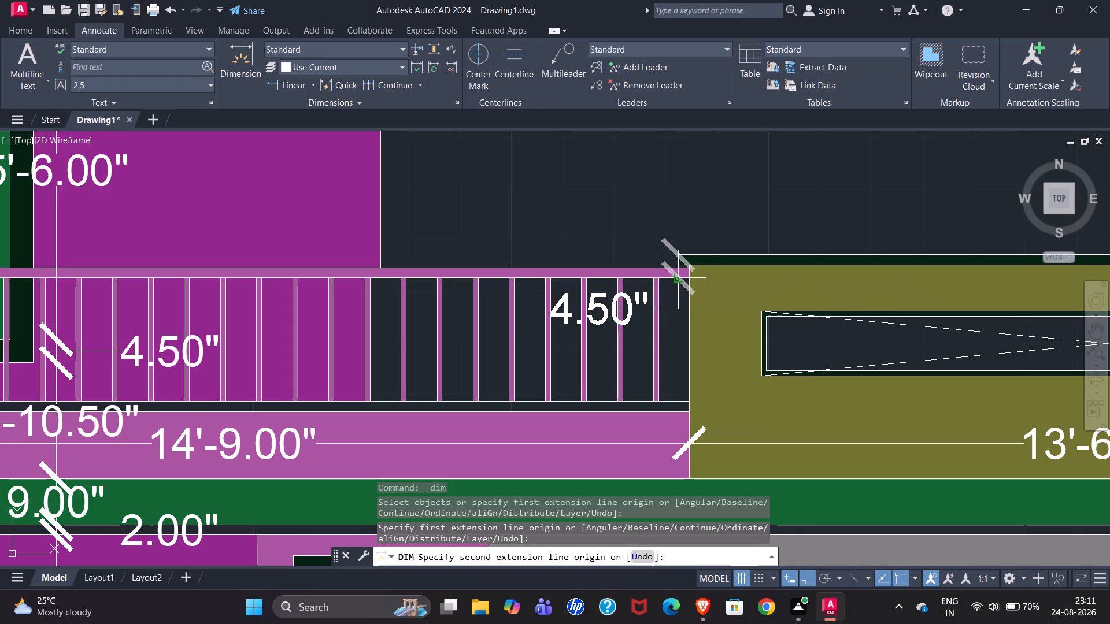
pyautogui.click(674, 281)
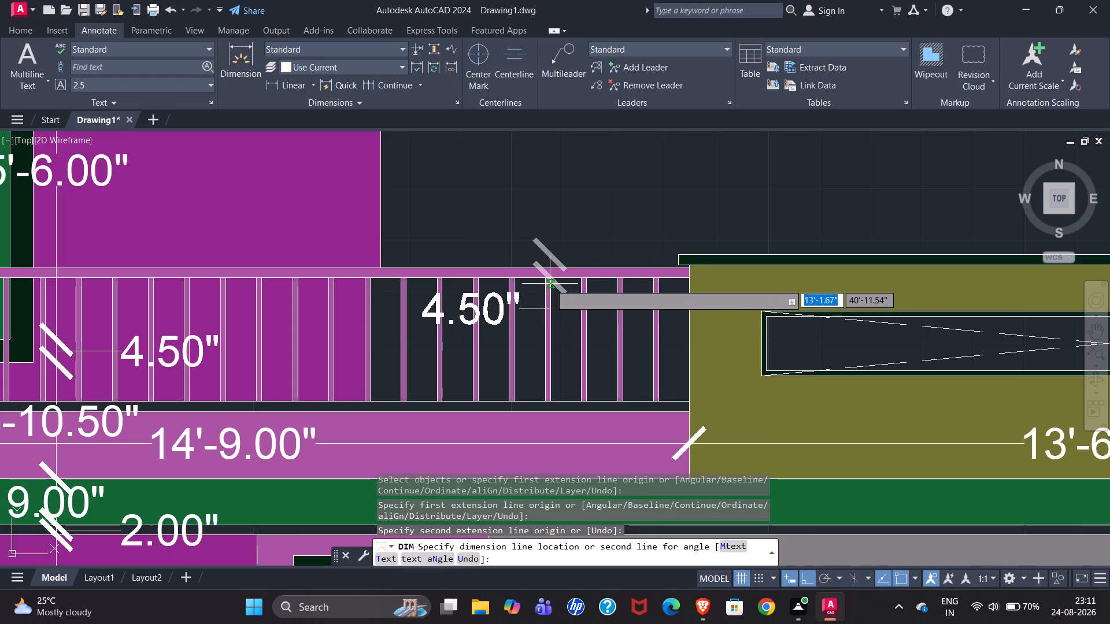
pyautogui.click(550, 284)
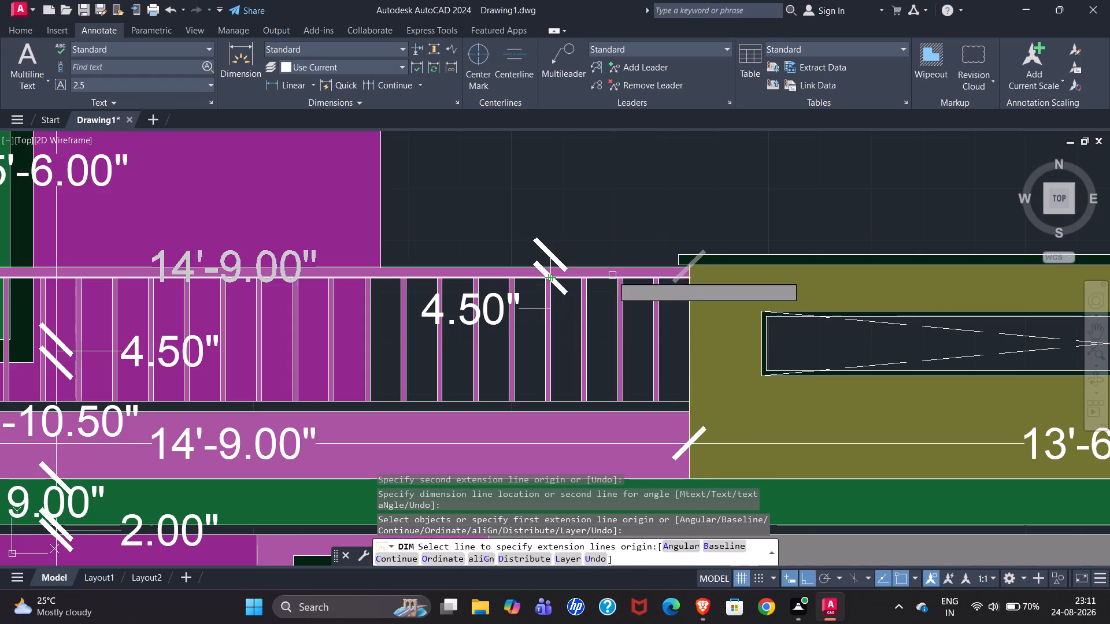
# Continue the vertical dimension chain down the railing to the balusters' feet, and across the thin gap below to the pink wall's top.
pyautogui.click(382, 88)
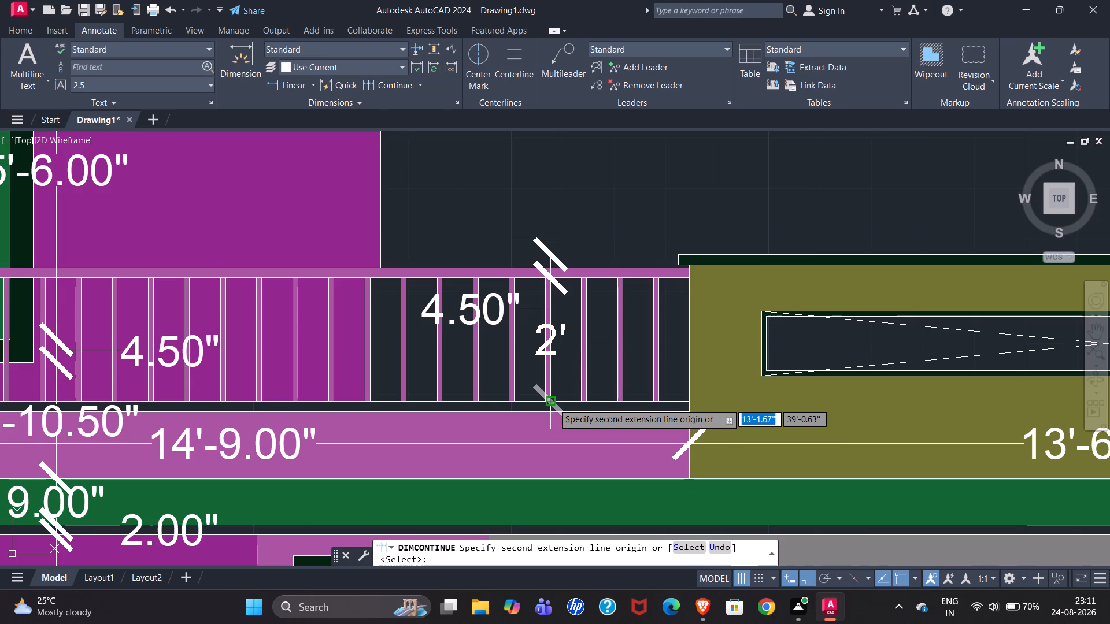
pyautogui.scroll(2, 553, 403)
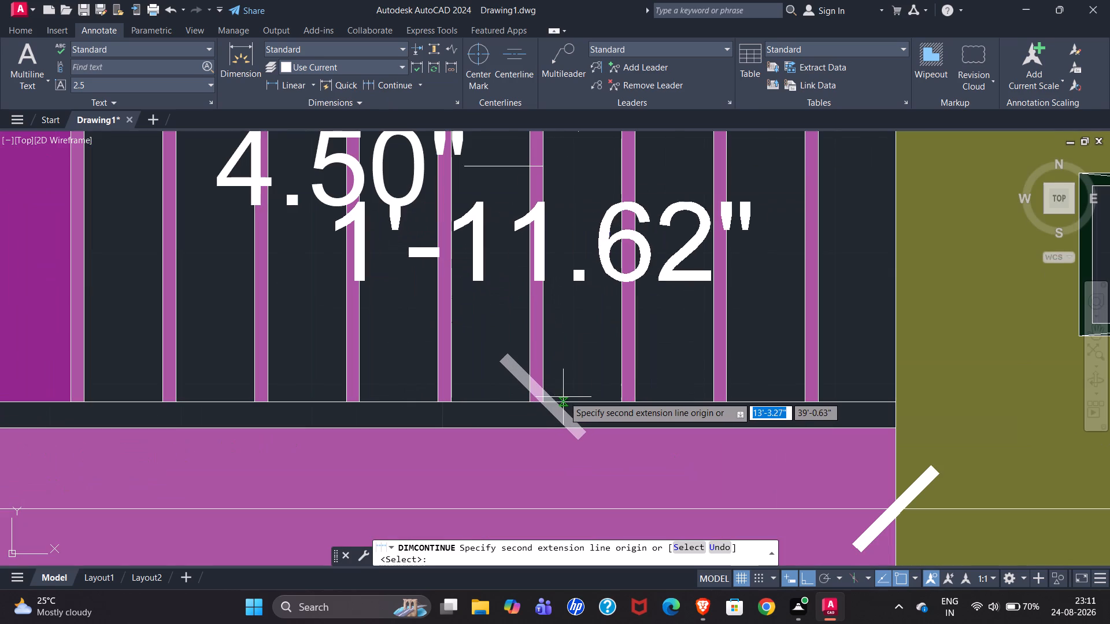
pyautogui.click(544, 399)
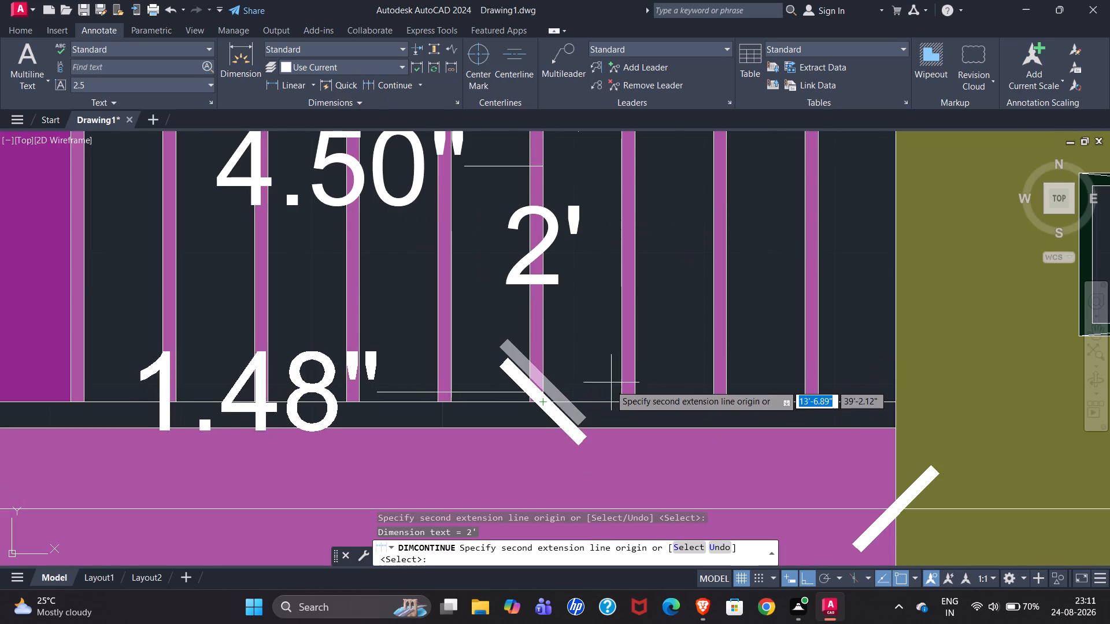
pyautogui.scroll(-4, 669, 268)
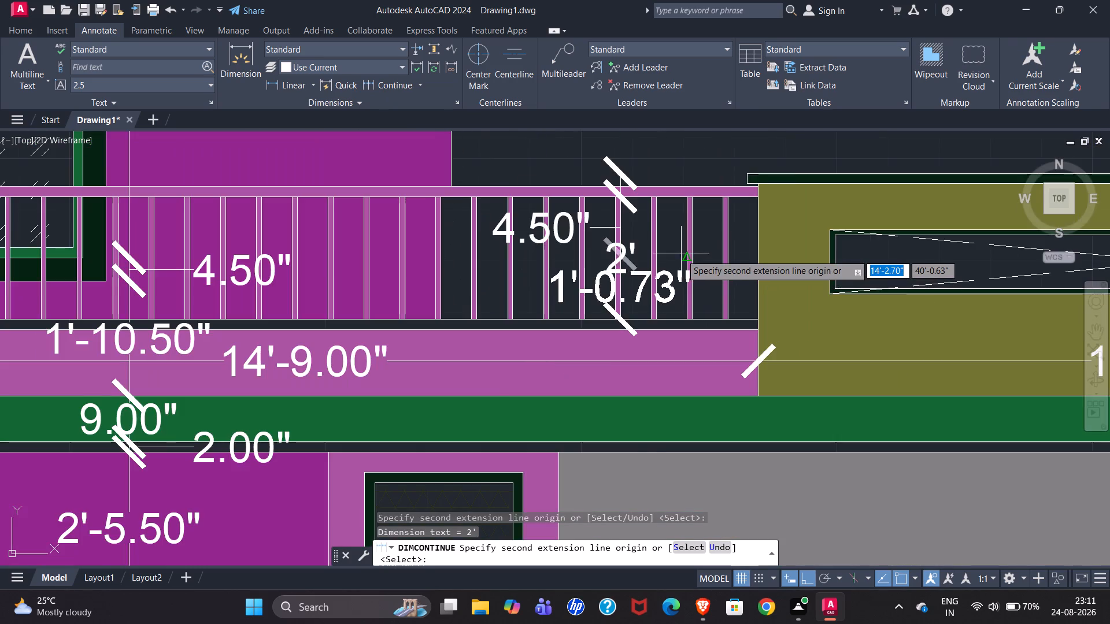
pyautogui.scroll(-1, 682, 254)
pyautogui.scroll(3, 109, 250)
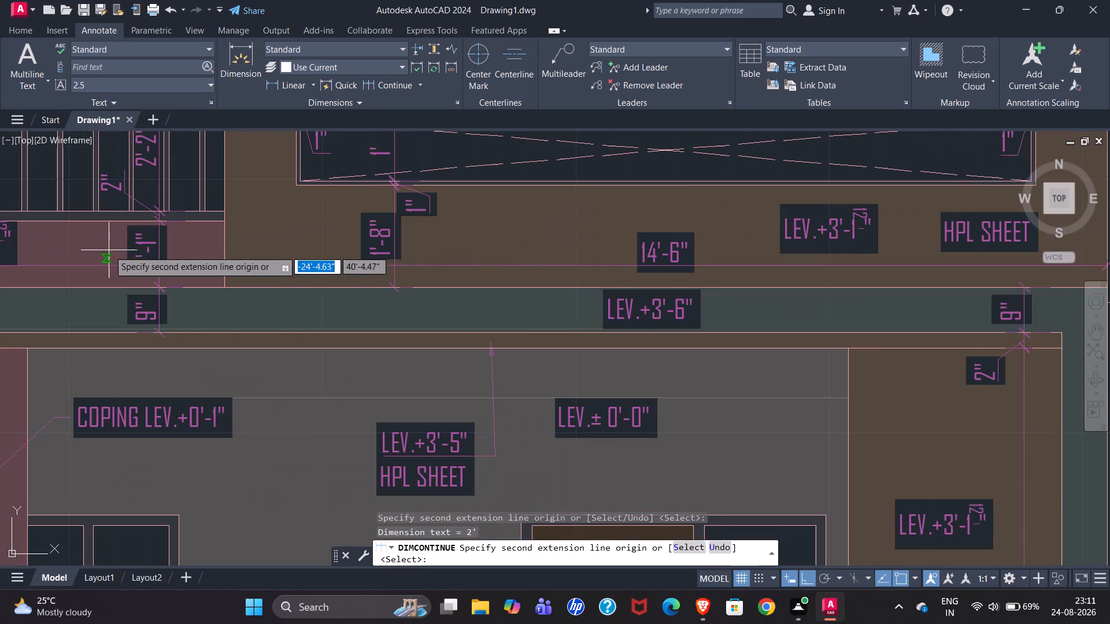
pyautogui.scroll(-1, 129, 232)
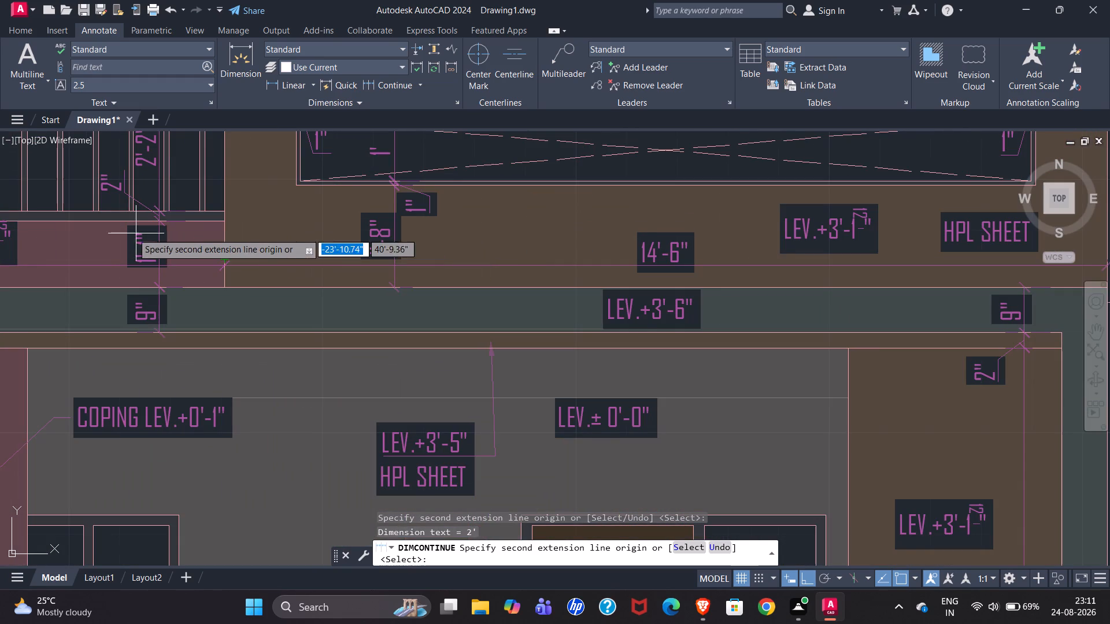
pyautogui.scroll(-2, 130, 233)
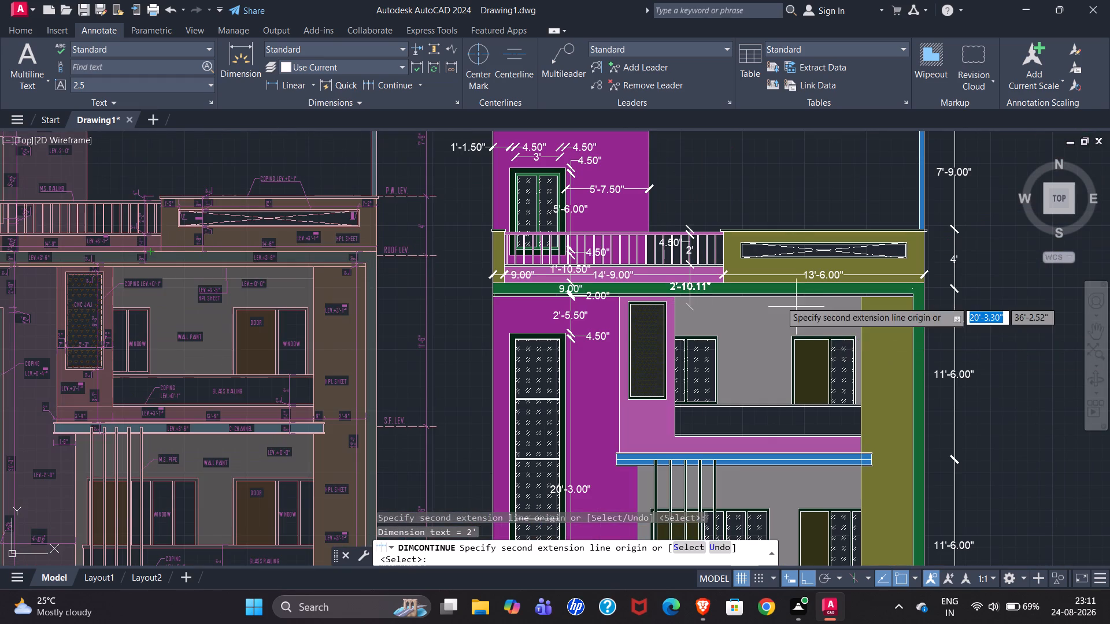
pyautogui.scroll(4, 681, 269)
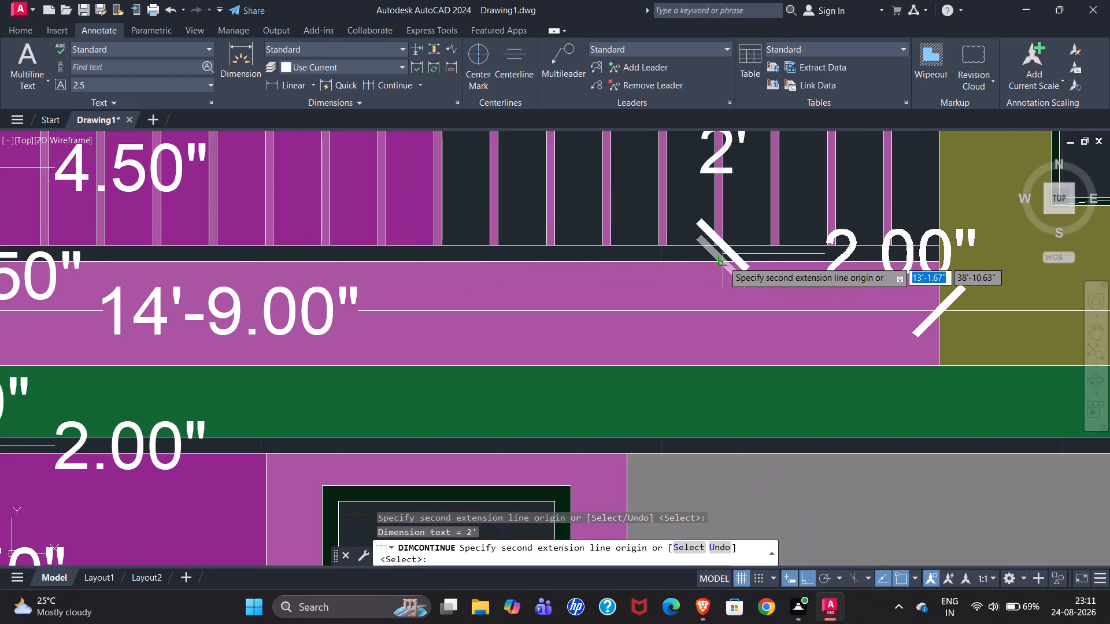
pyautogui.click(723, 262)
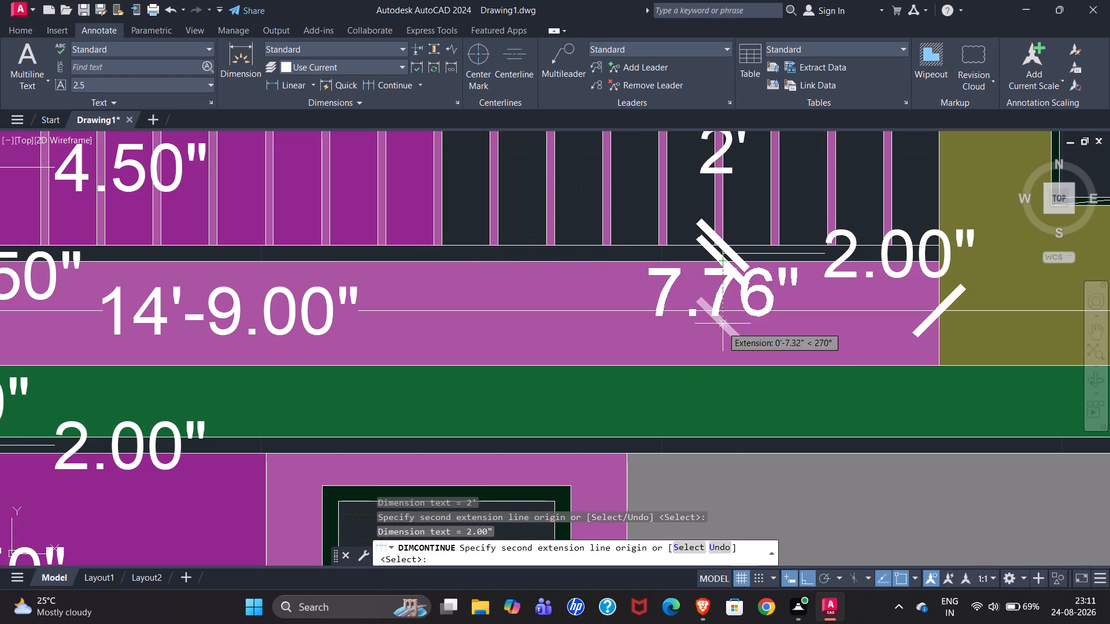
# Continue the vertical chain down across the pink wall band and the green roof slab to its underside, and end the chain.
pyautogui.click(723, 368)
pyautogui.scroll(-1, 645, 300)
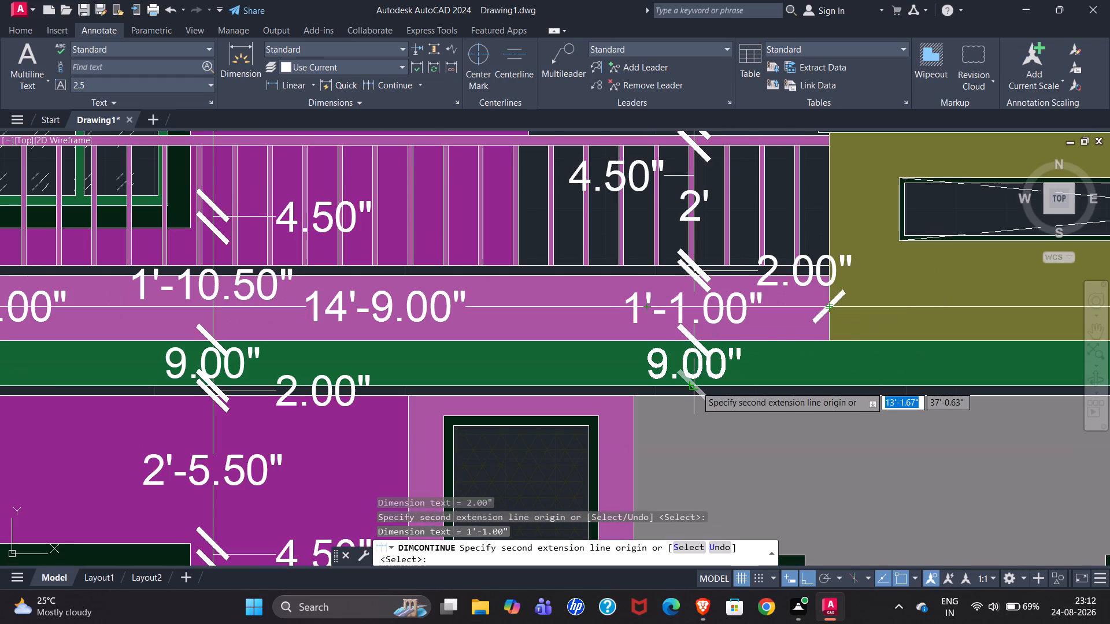
pyautogui.click(695, 387)
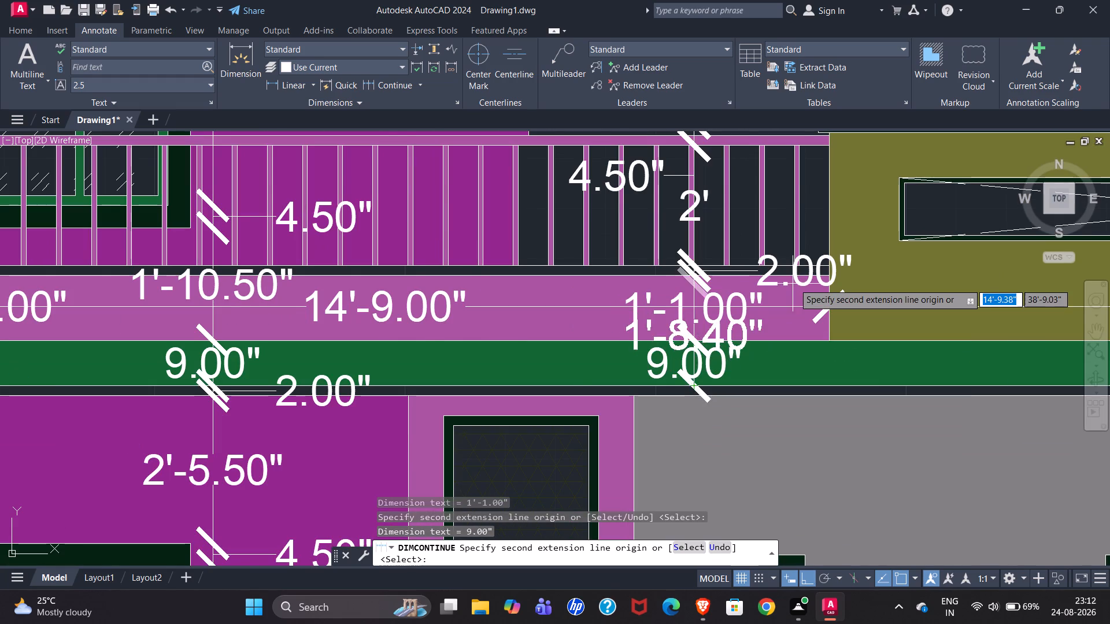
pyautogui.scroll(-1, 796, 278)
pyautogui.scroll(-1, 769, 239)
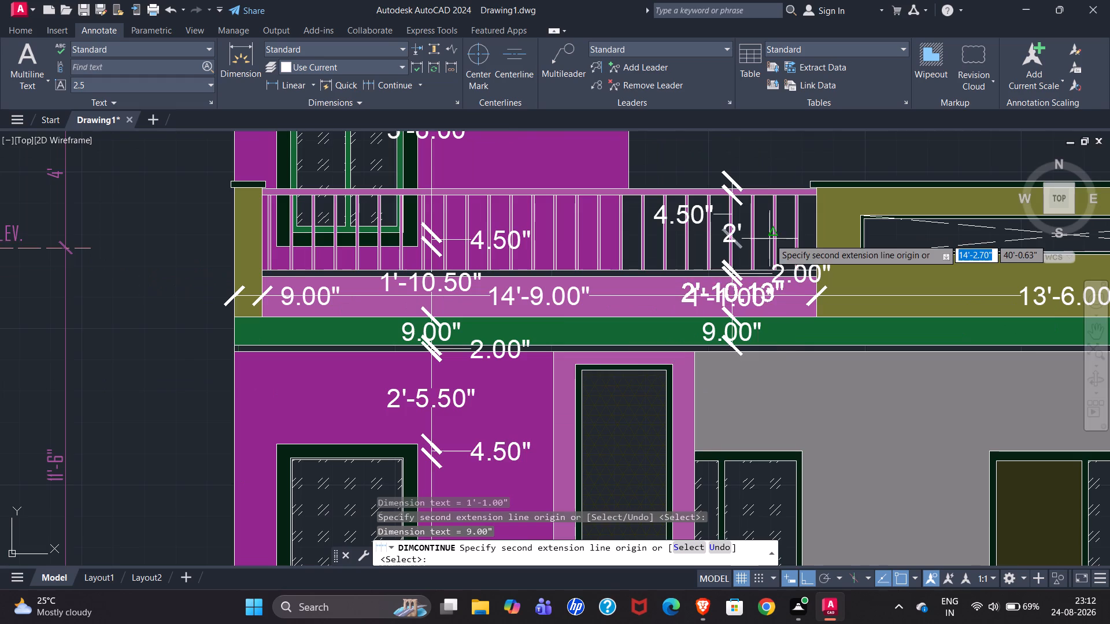
pyautogui.scroll(-1, 772, 244)
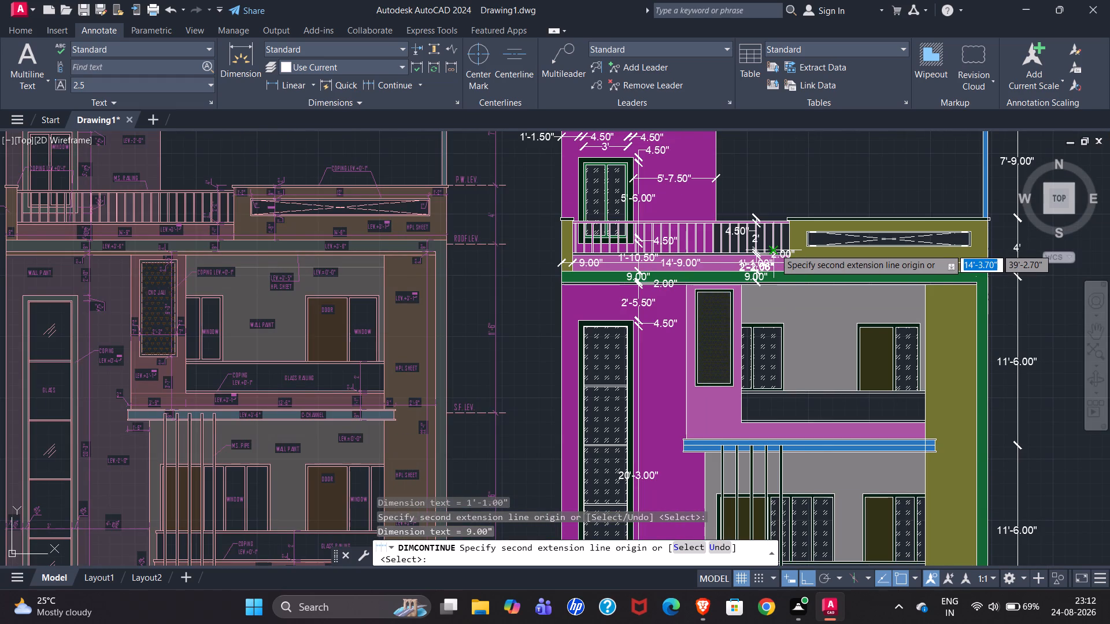
pyautogui.press('Escape')
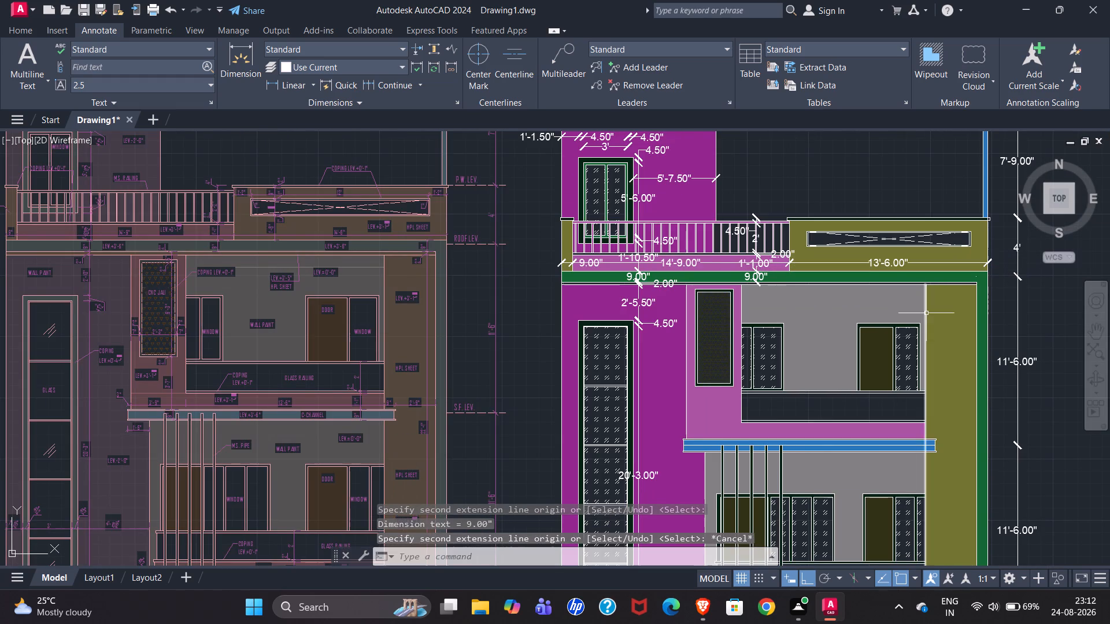
# Dimension horizontally from the olive parapet's left edge to the rectangular opening's outer frame, placing the dimension line just above the opening.
pyautogui.scroll(2, 346, 195)
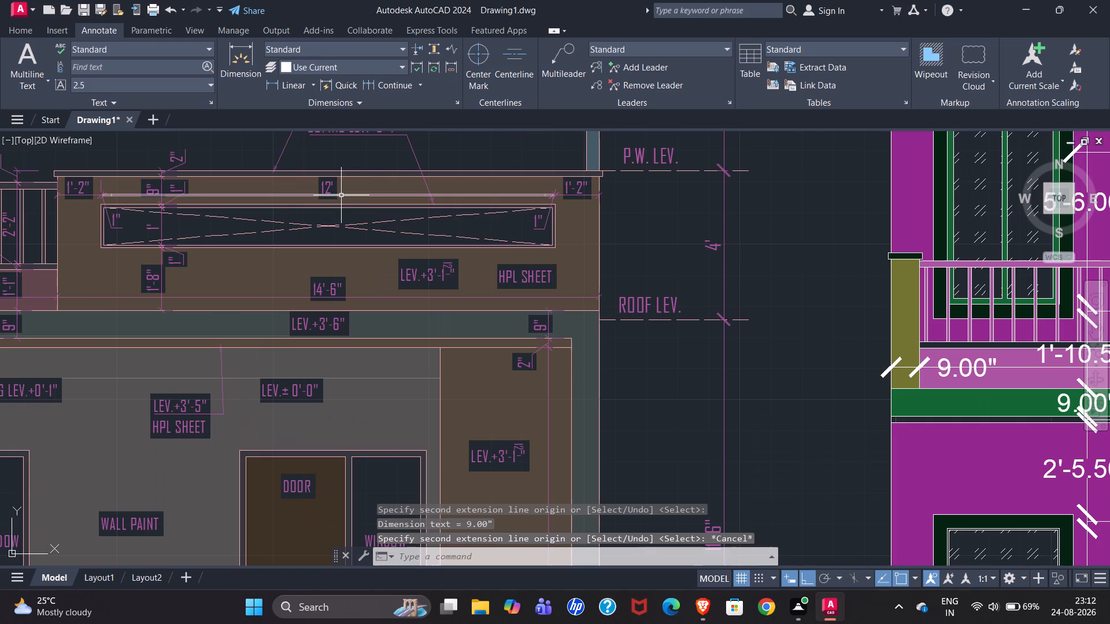
pyautogui.click(243, 77)
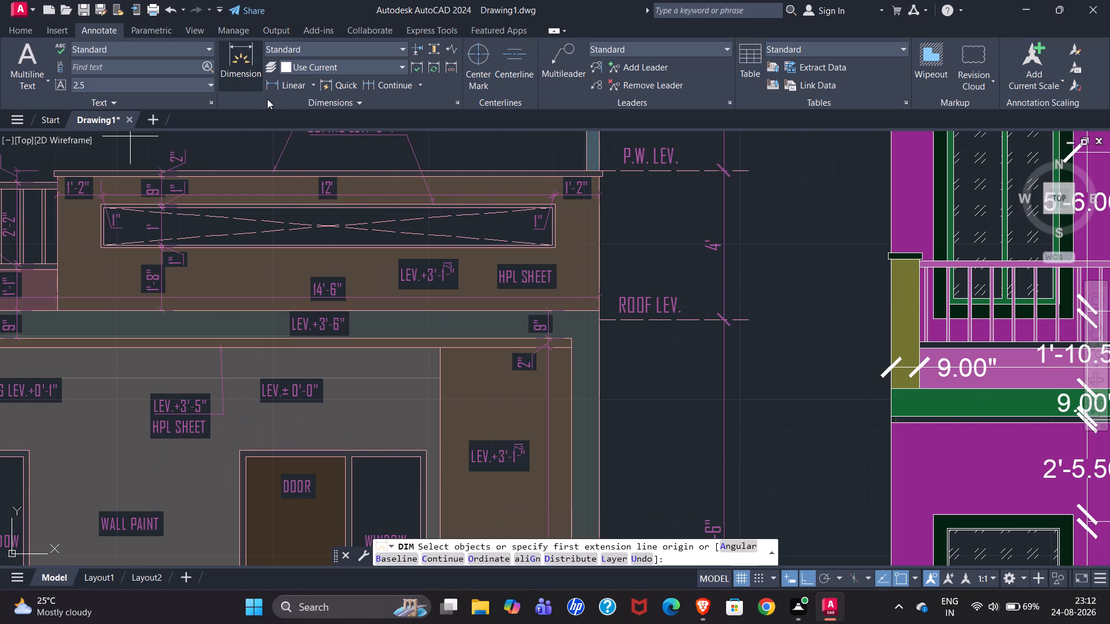
pyautogui.scroll(-1, 0, 262)
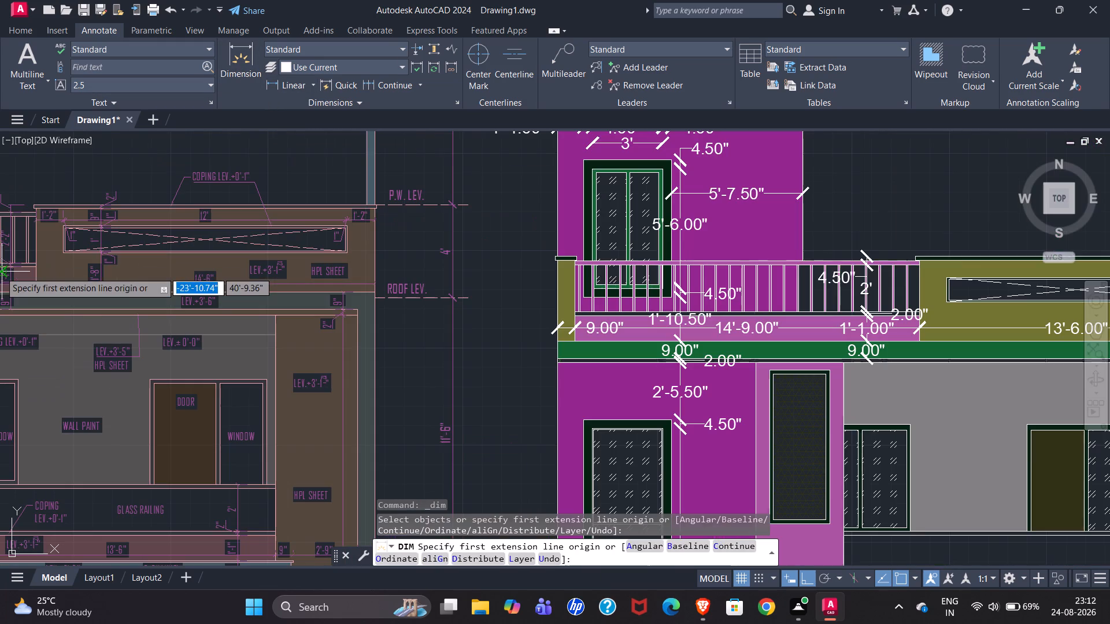
pyautogui.scroll(2, 993, 269)
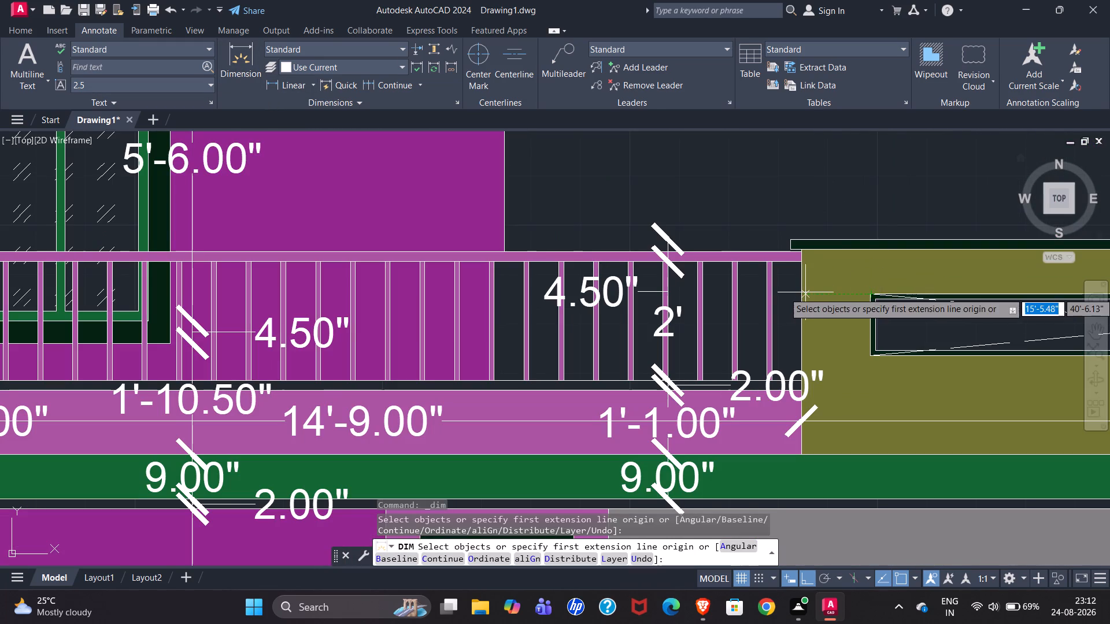
pyautogui.click(802, 292)
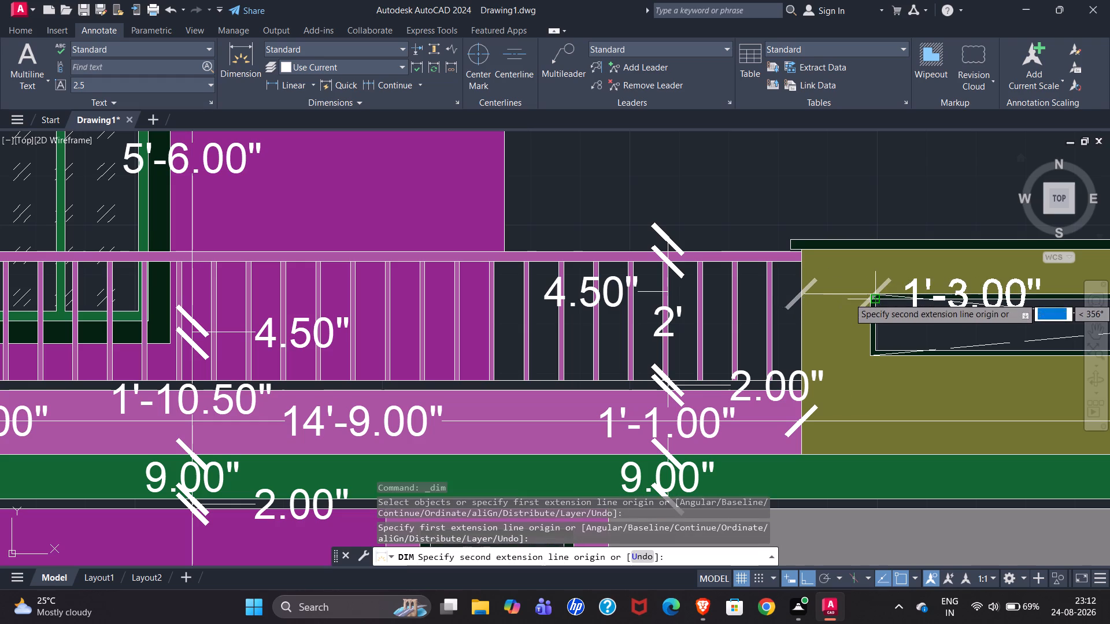
pyautogui.click(869, 297)
pyautogui.click(861, 272)
# Continue the horizontal chain across the opening's outer frame width and on to the olive parapet's right edge.
pyautogui.scroll(-1, 756, 272)
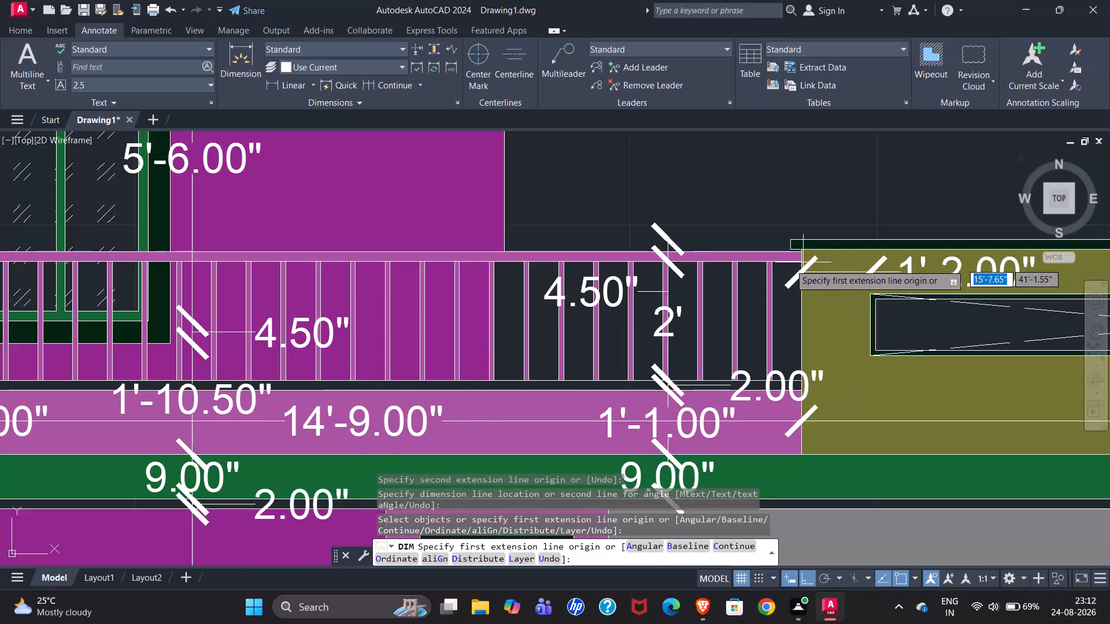
pyautogui.scroll(-1, 707, 278)
pyautogui.scroll(-1, 81, 249)
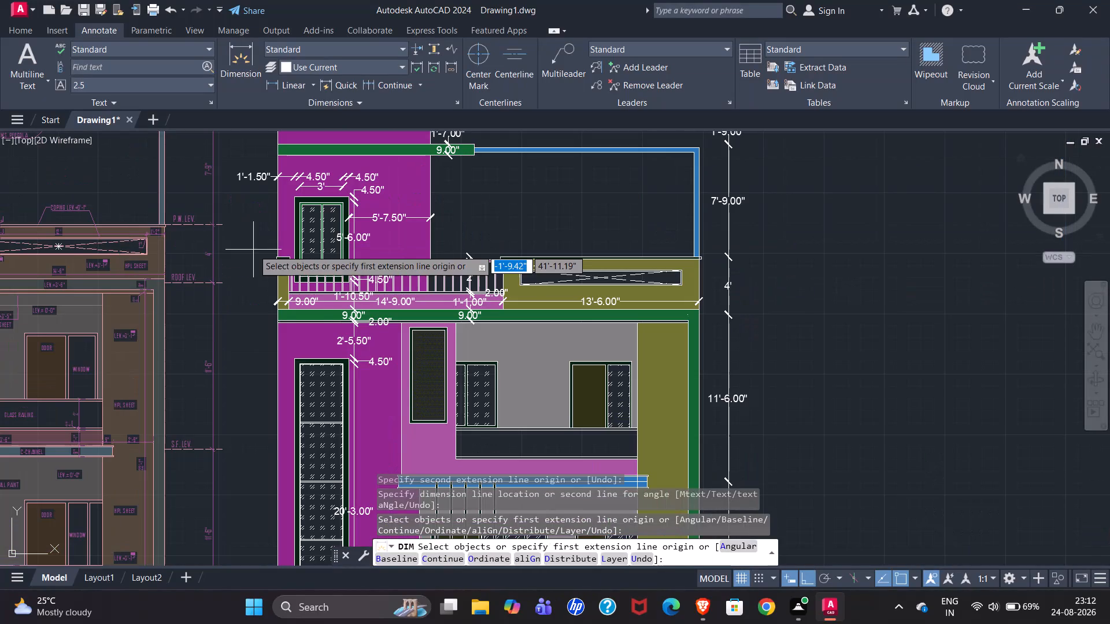
pyautogui.scroll(-1, 253, 250)
pyautogui.scroll(2, 67, 239)
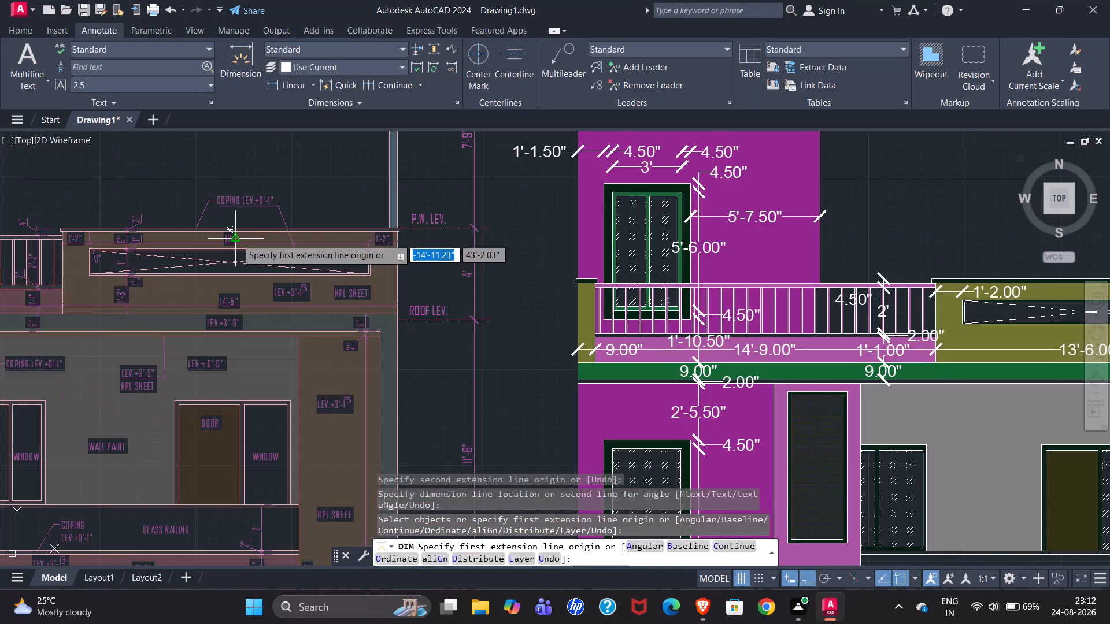
pyautogui.scroll(3, 97, 255)
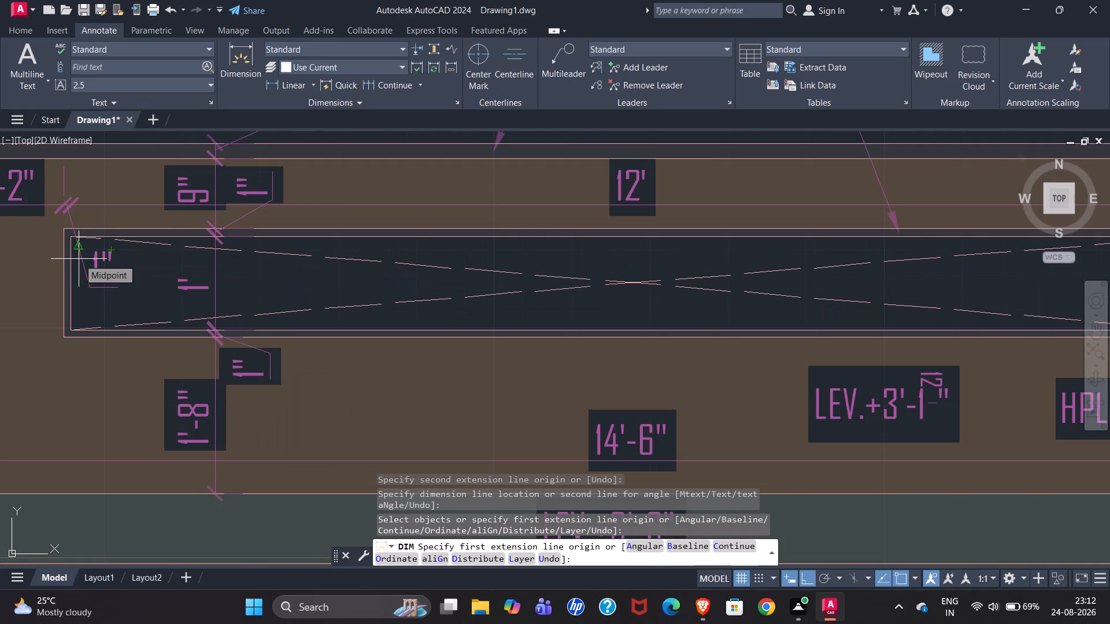
pyautogui.scroll(-3, 0, 287)
pyautogui.scroll(-1, 576, 421)
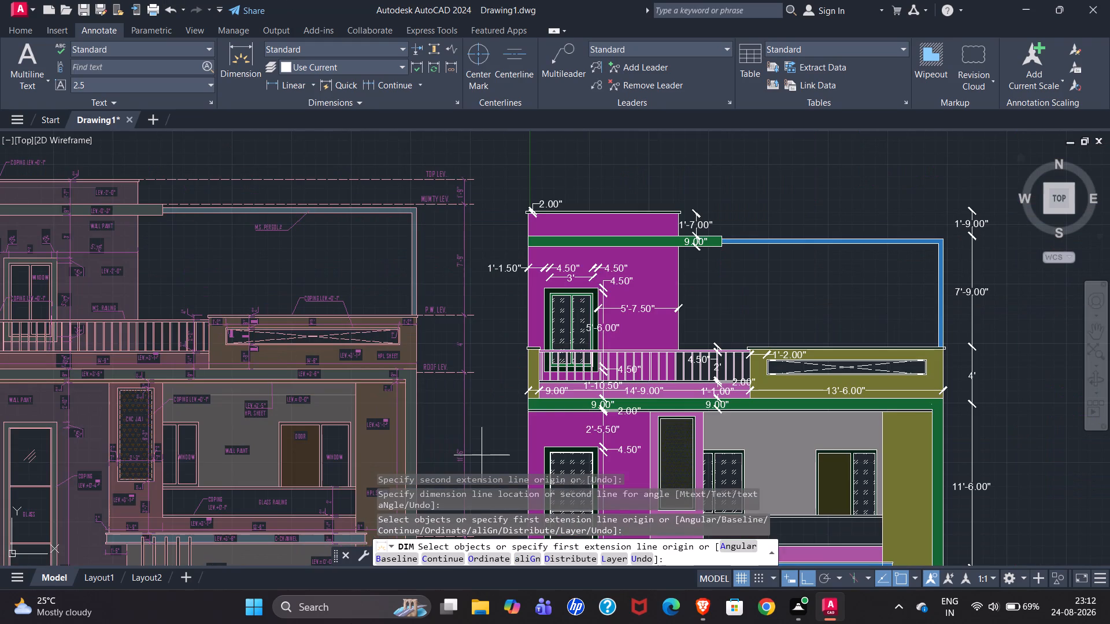
pyautogui.click(364, 91)
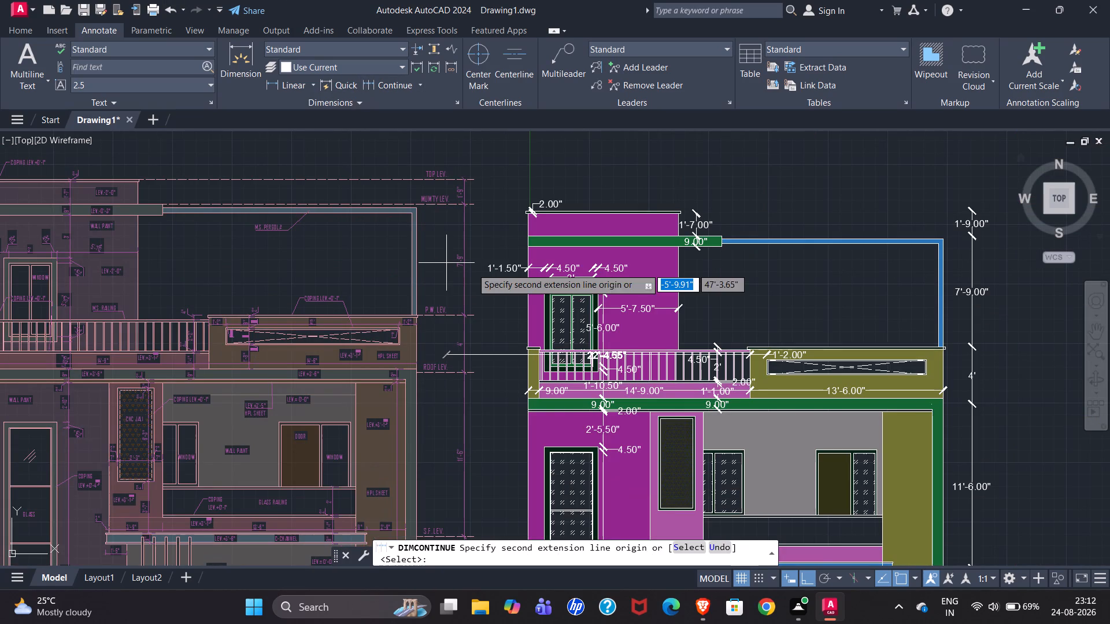
pyautogui.scroll(3, 902, 378)
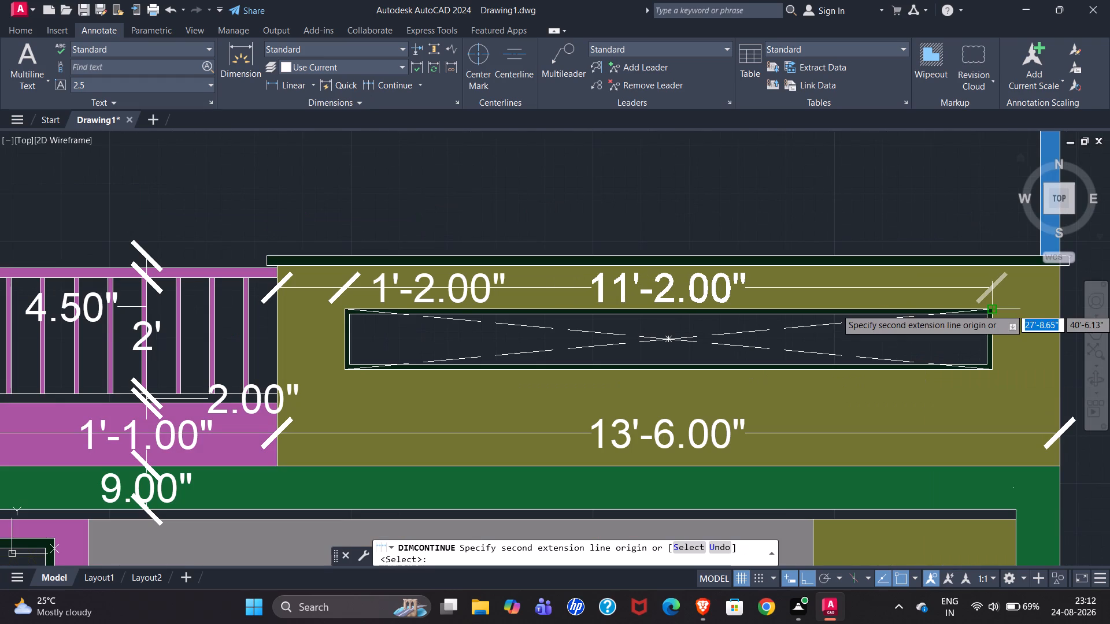
pyautogui.scroll(2, 990, 309)
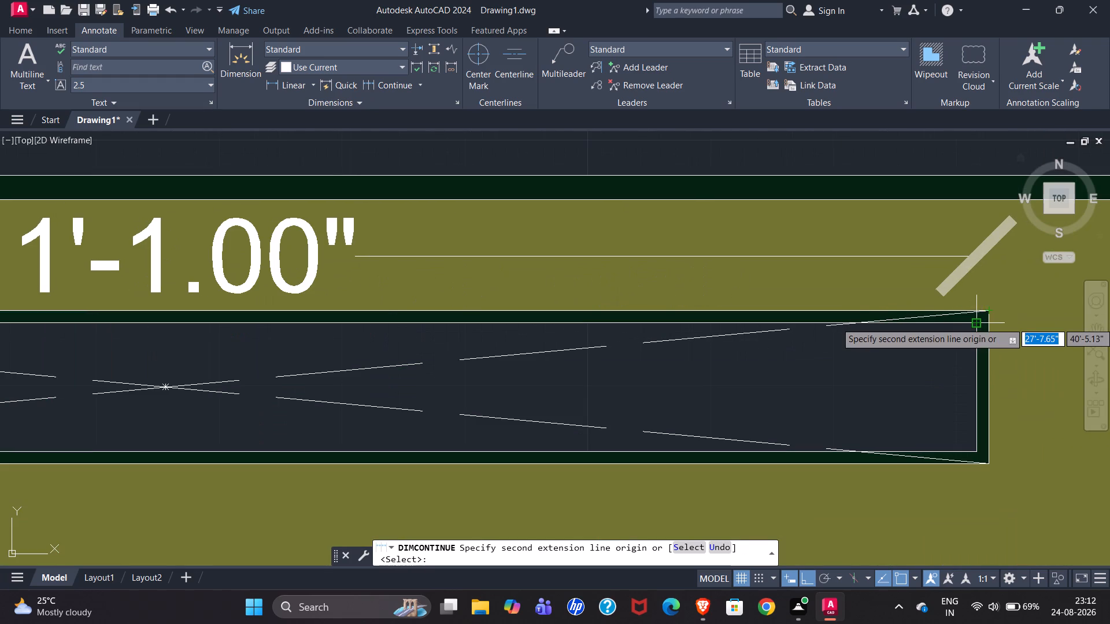
pyautogui.scroll(-1, 976, 322)
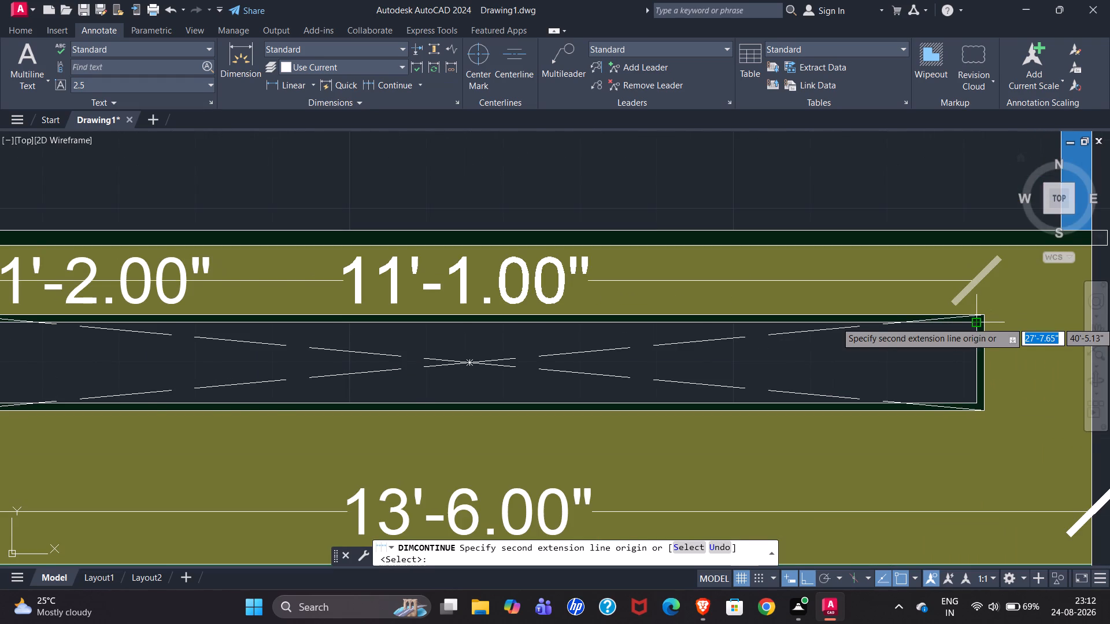
pyautogui.scroll(-1, 976, 322)
pyautogui.scroll(4, 338, 310)
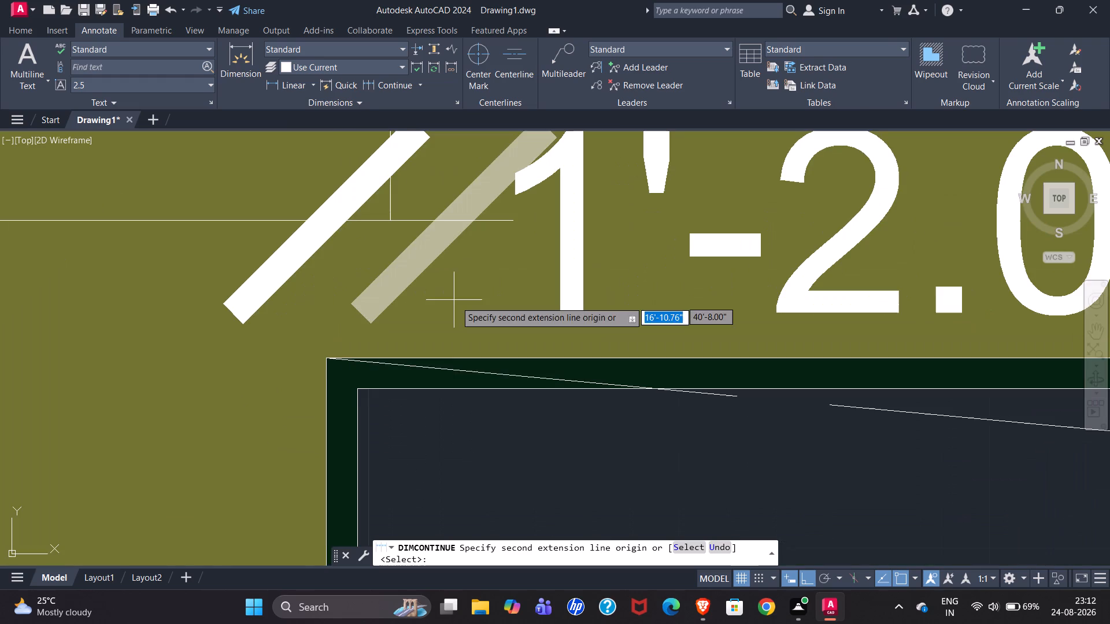
pyautogui.scroll(-1, 191, 364)
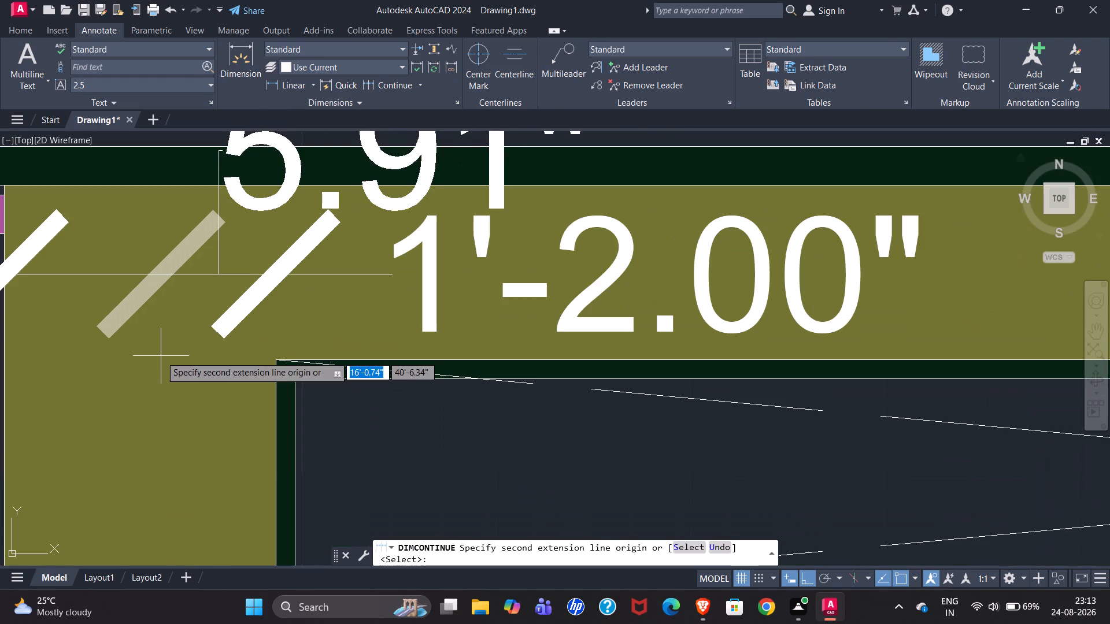
pyautogui.scroll(-2, 161, 356)
pyautogui.scroll(-1, 219, 346)
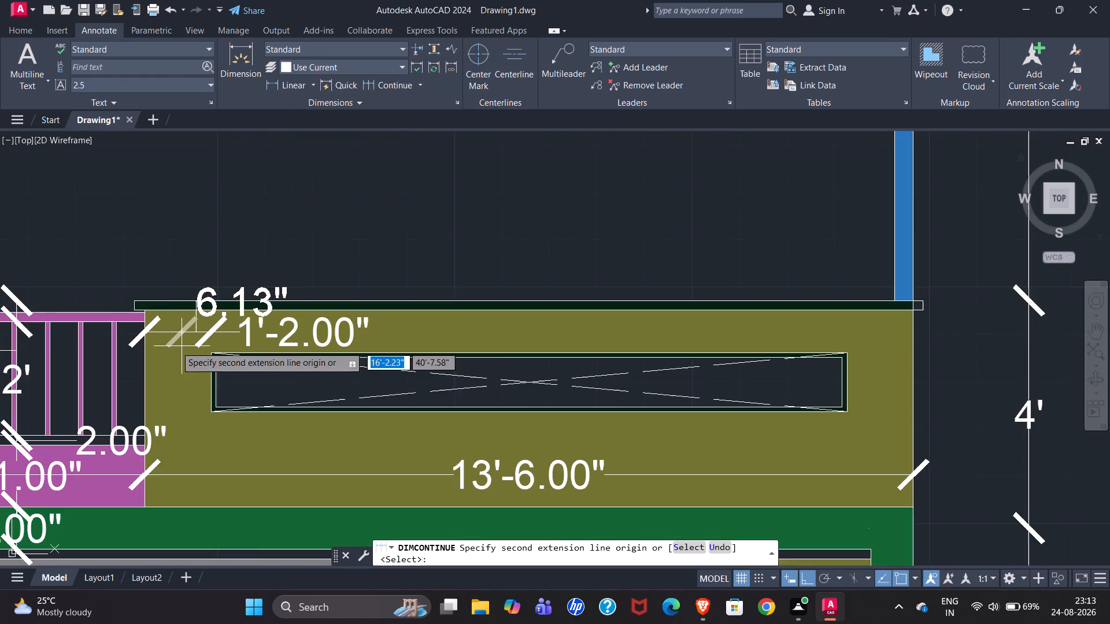
pyautogui.scroll(-1, 176, 346)
pyautogui.scroll(3, 582, 352)
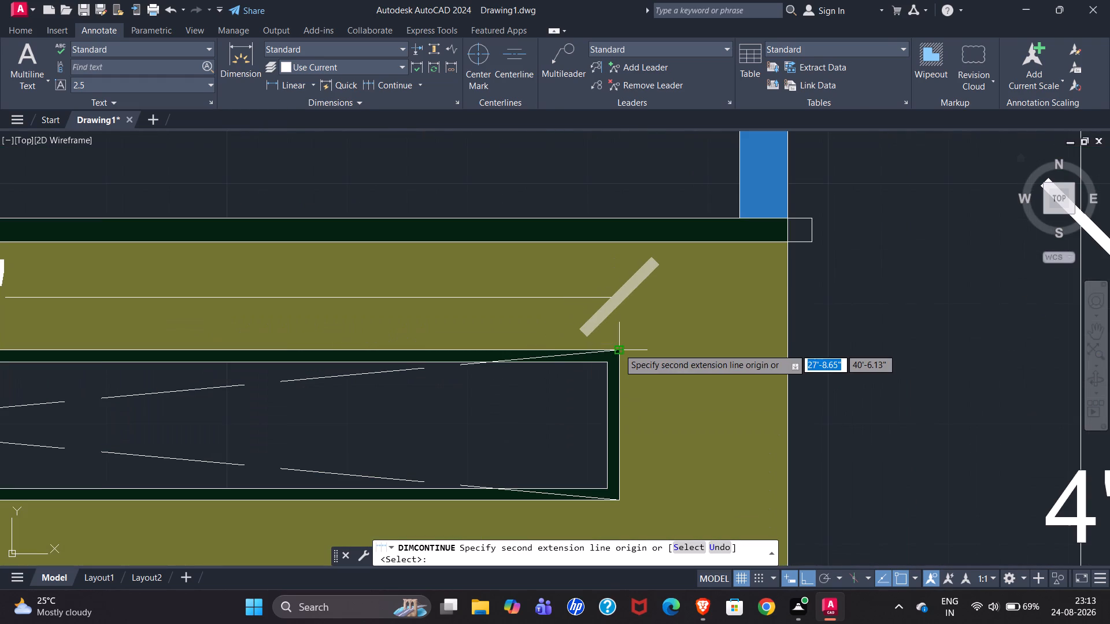
pyautogui.click(619, 348)
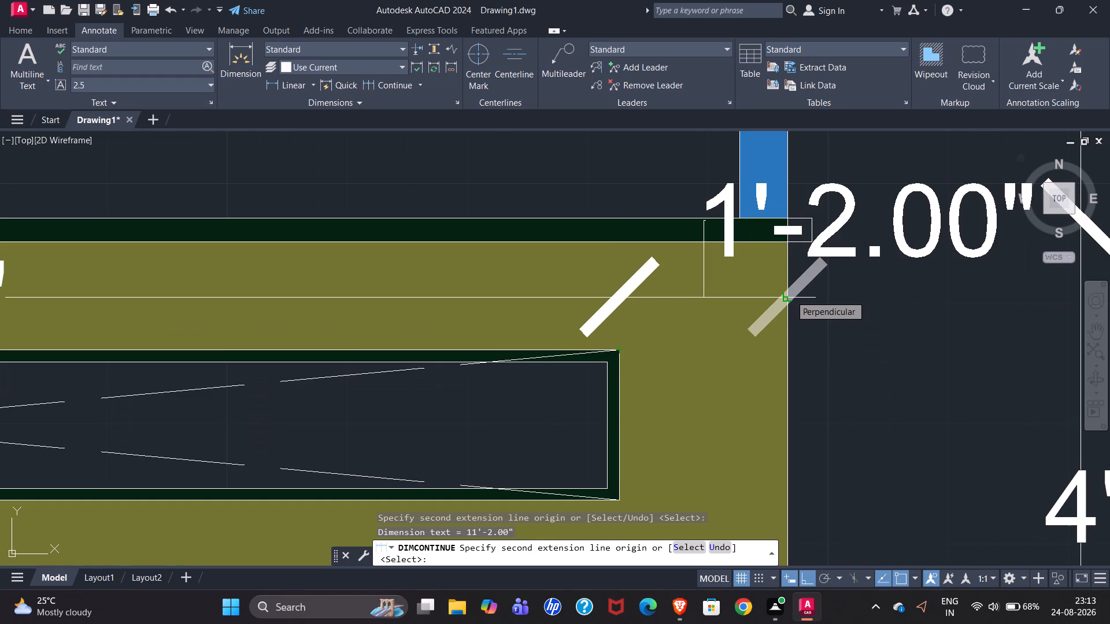
pyautogui.click(790, 295)
pyautogui.scroll(-1, 761, 332)
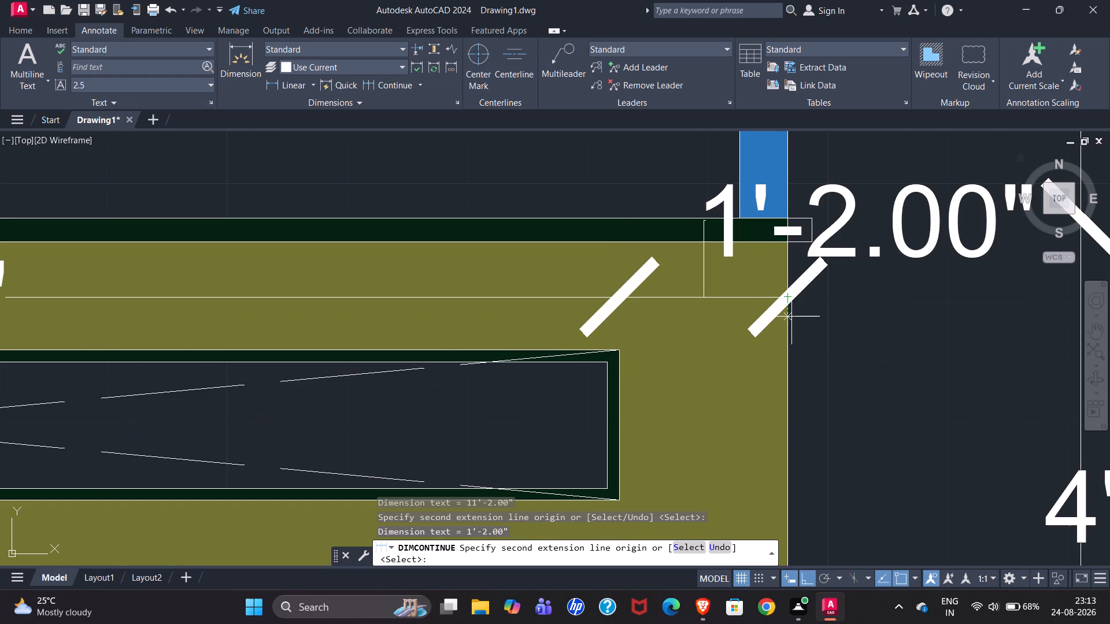
pyautogui.scroll(-4, 790, 317)
pyautogui.scroll(3, 225, 307)
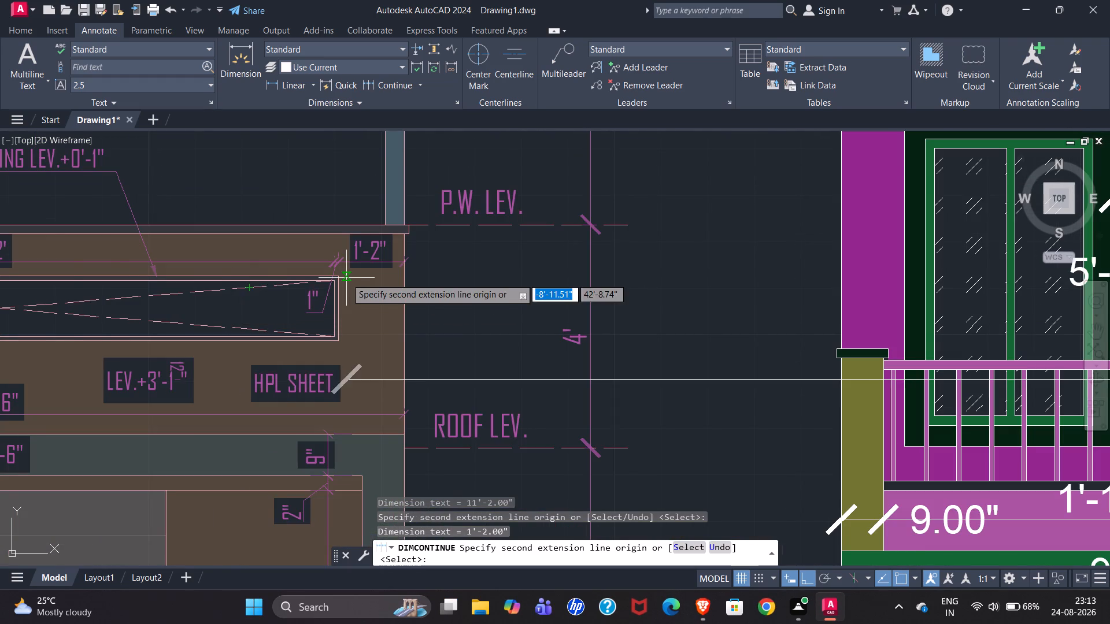
# End the continued horizontal dimension chain along the olive parapet.
pyautogui.scroll(-2, 335, 273)
pyautogui.scroll(-2, 278, 269)
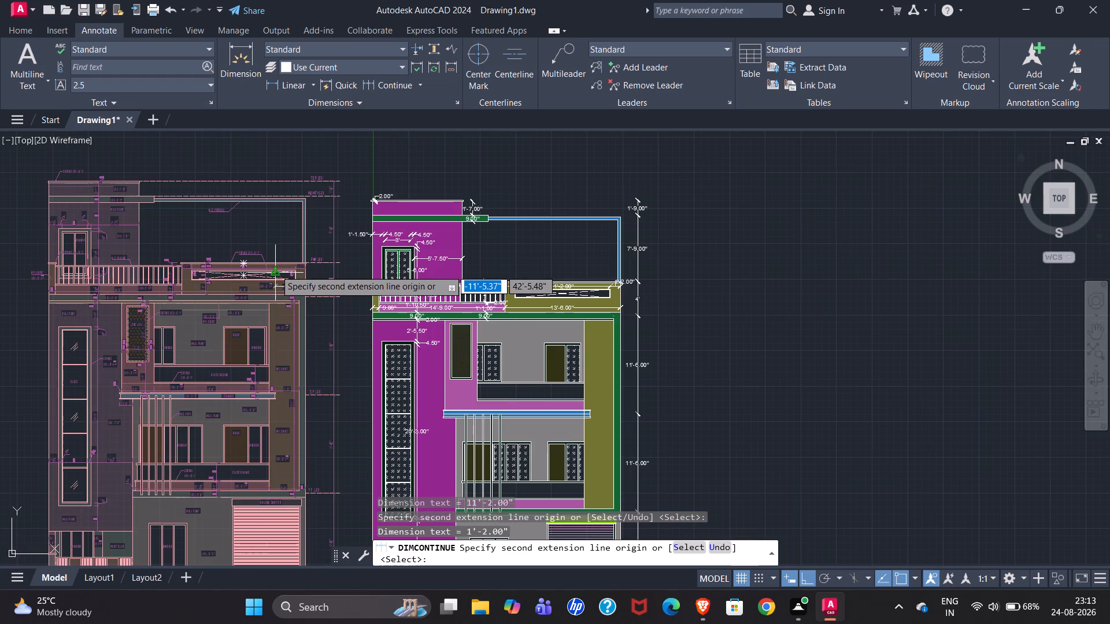
pyautogui.press('Escape')
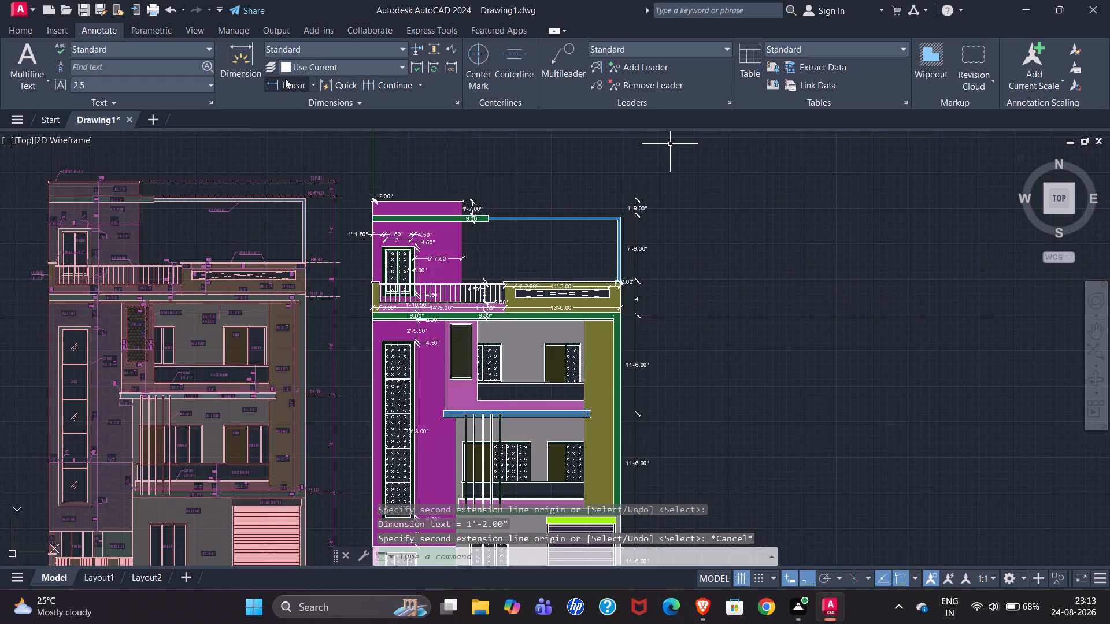
# Dimension vertically from the olive parapet's bottom edge to the rectangular opening's outer frame underside, placing the dimension line below the opening.
pyautogui.click(215, 51)
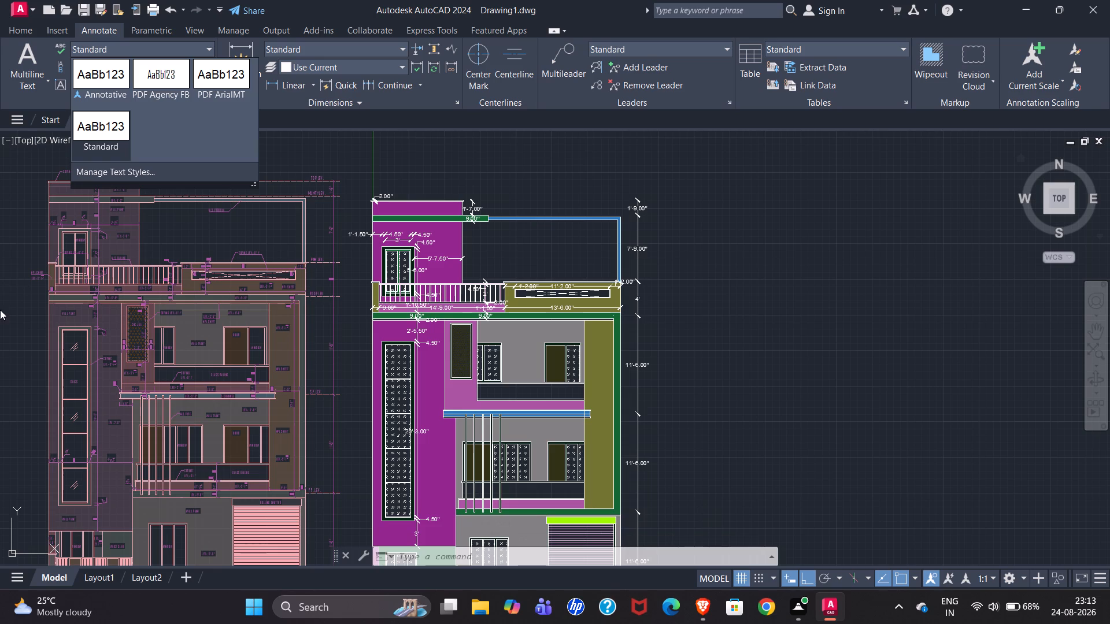
pyautogui.scroll(3, 98, 325)
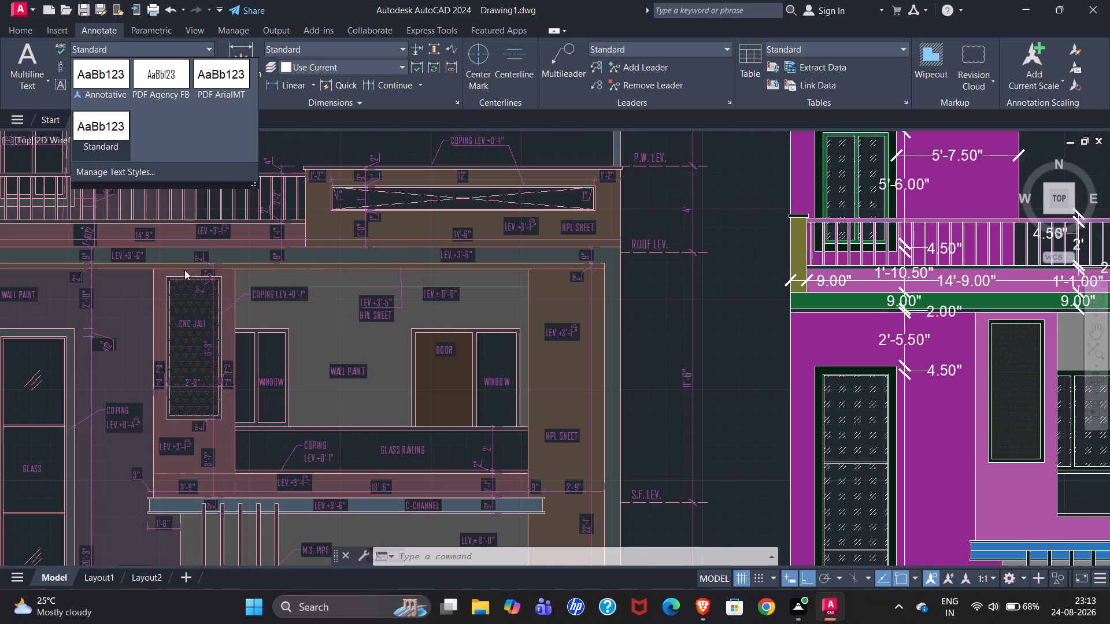
pyautogui.scroll(-1, 183, 273)
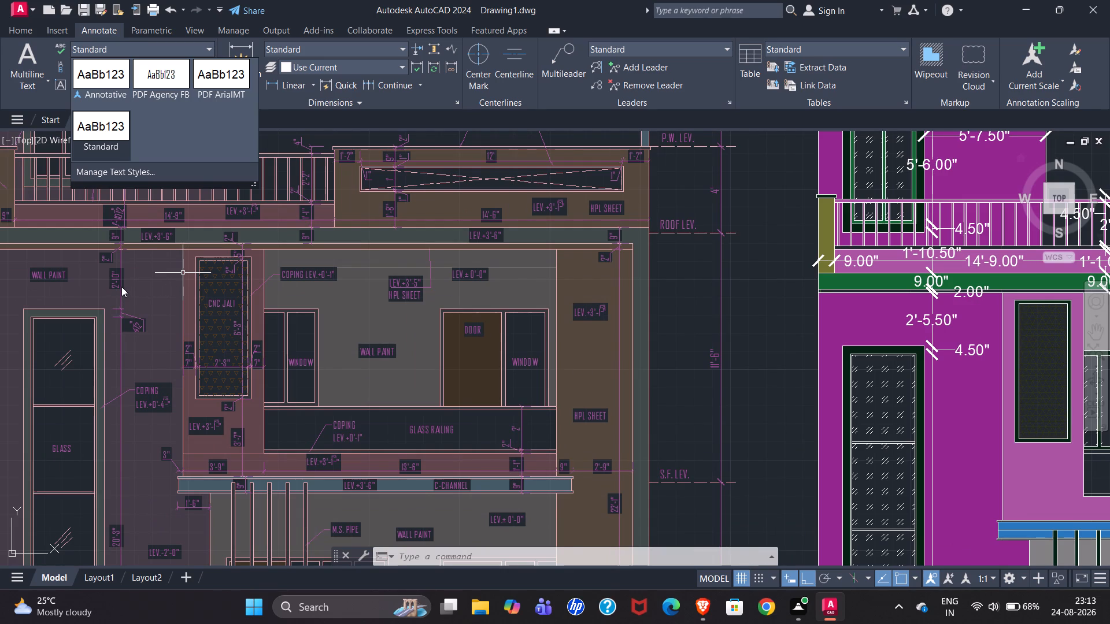
pyautogui.scroll(-2, 83, 300)
pyautogui.scroll(4, 564, 283)
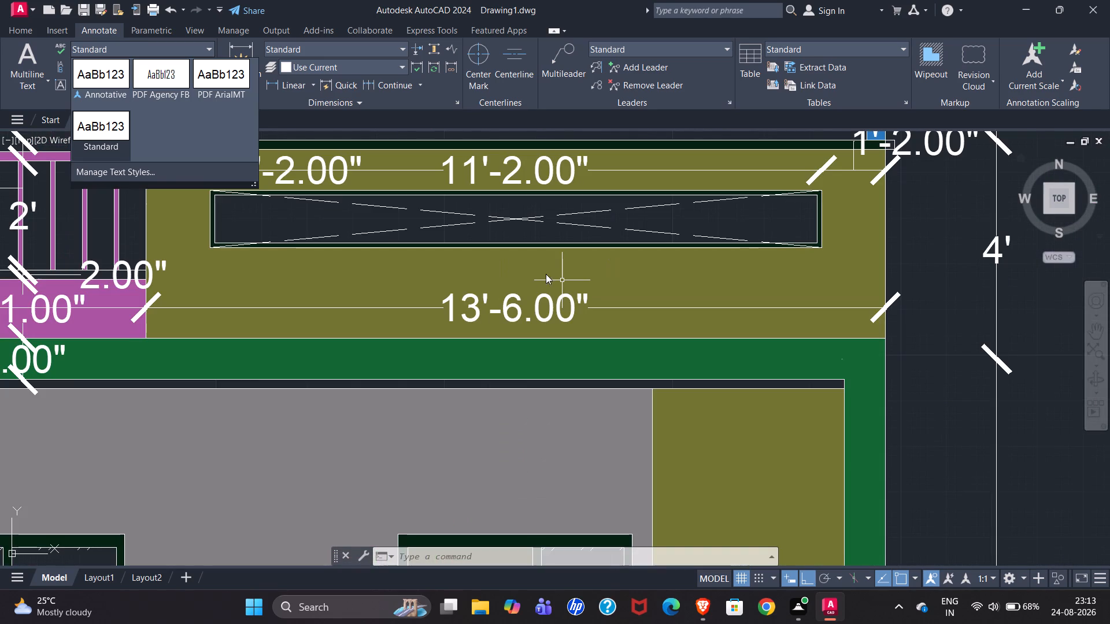
pyautogui.click(154, 55)
pyautogui.click(246, 65)
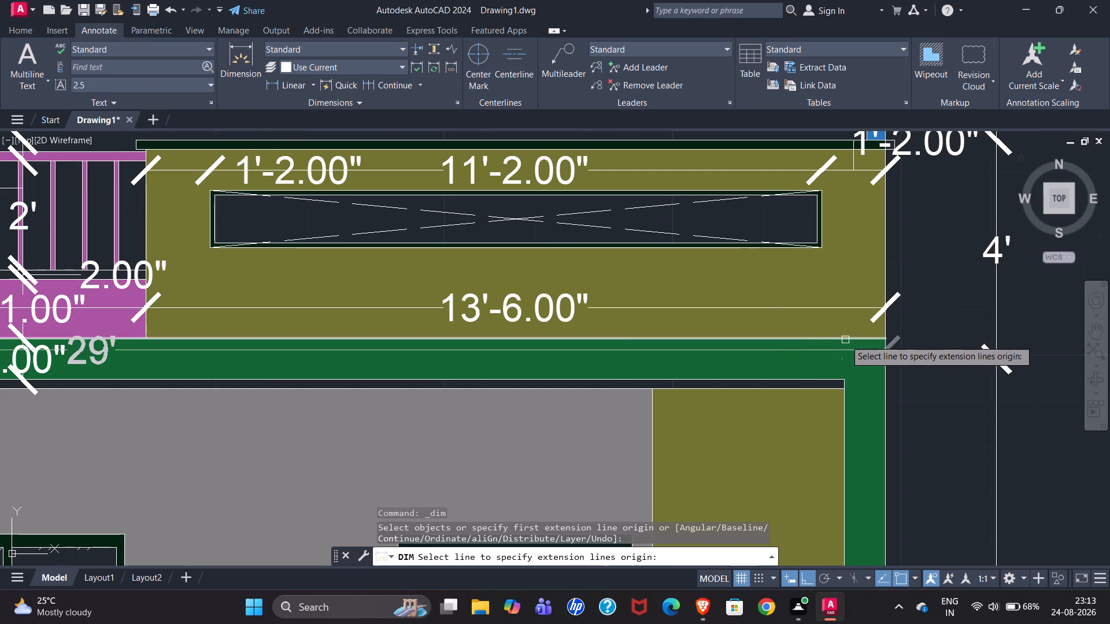
pyautogui.click(883, 339)
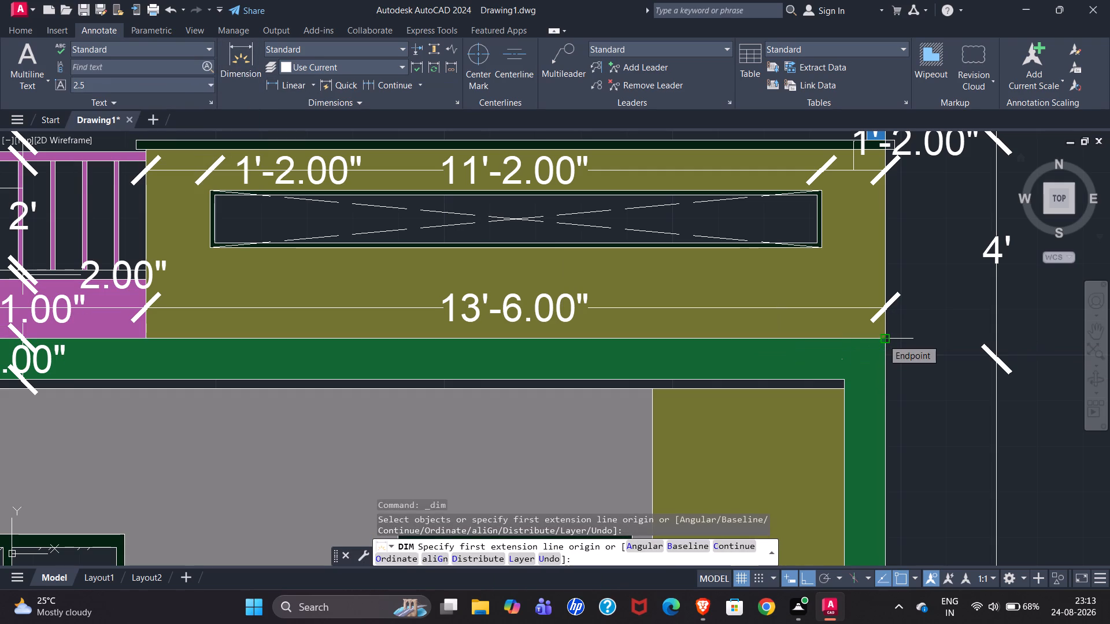
pyautogui.click(822, 246)
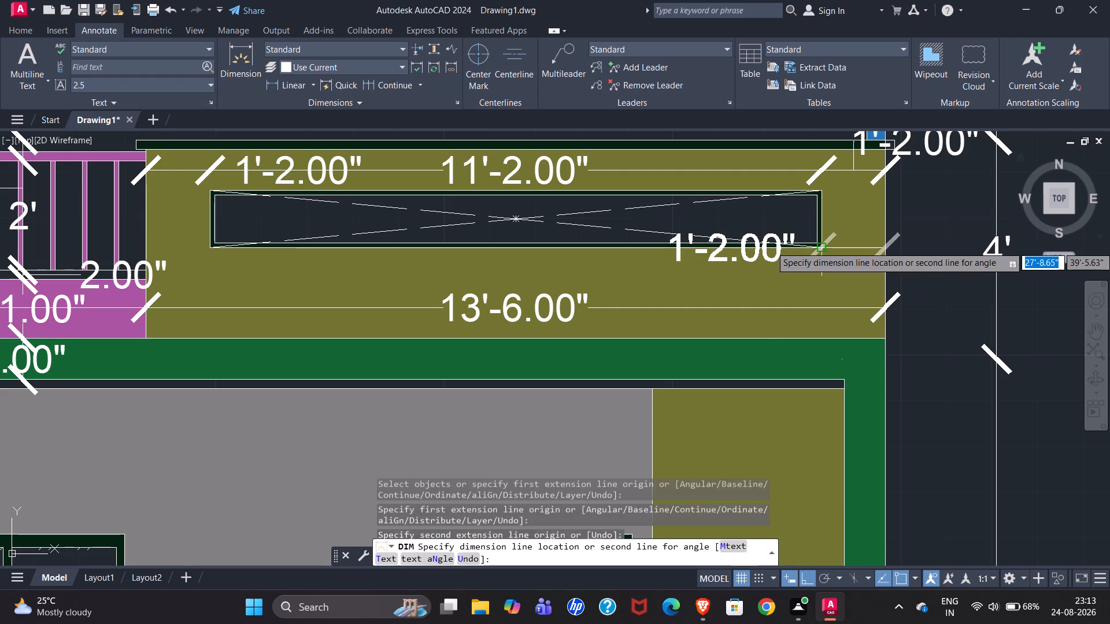
pyautogui.click(748, 266)
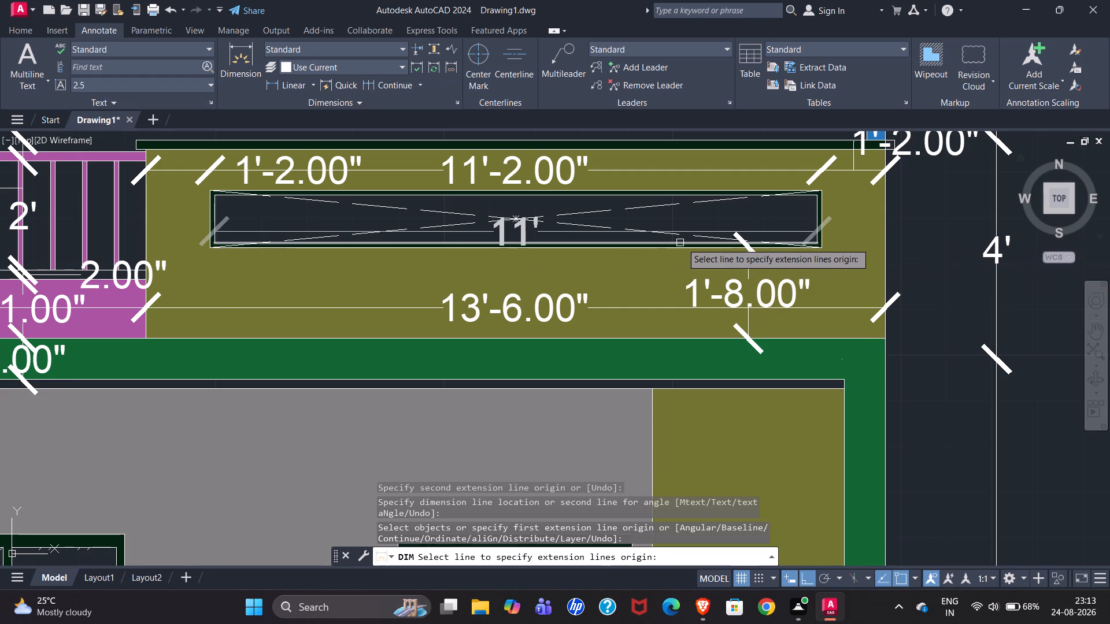
# Dimension the thickness of the opening's bottom frame strip, placing it beside the vertical dimension below the opening.
pyautogui.scroll(3, 679, 247)
pyautogui.scroll(-2, 628, 278)
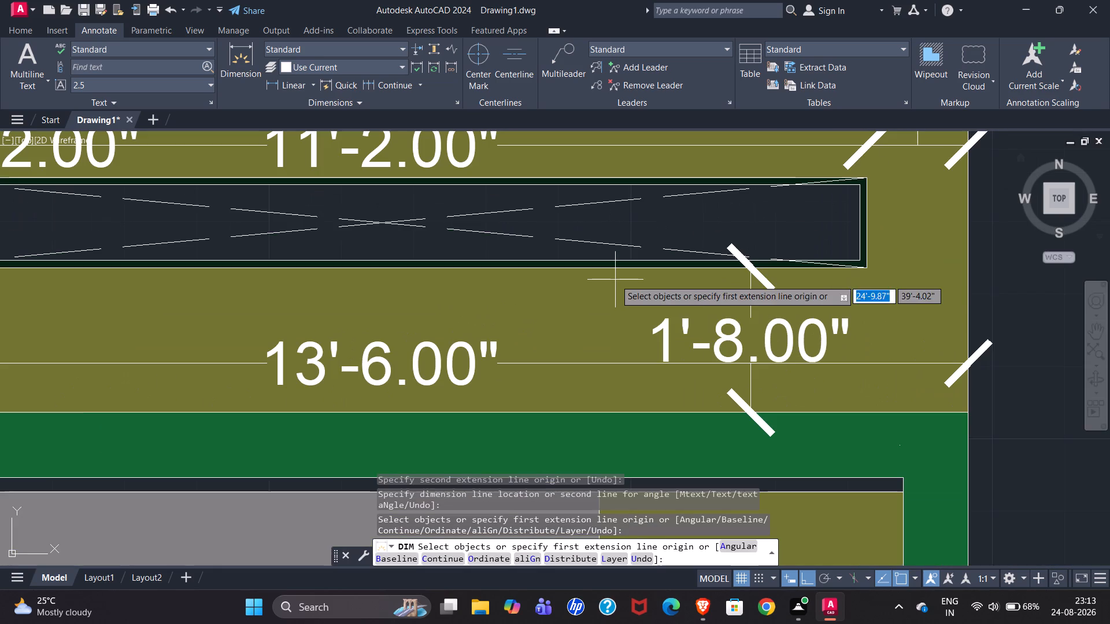
pyautogui.scroll(1, 864, 262)
pyautogui.click(856, 259)
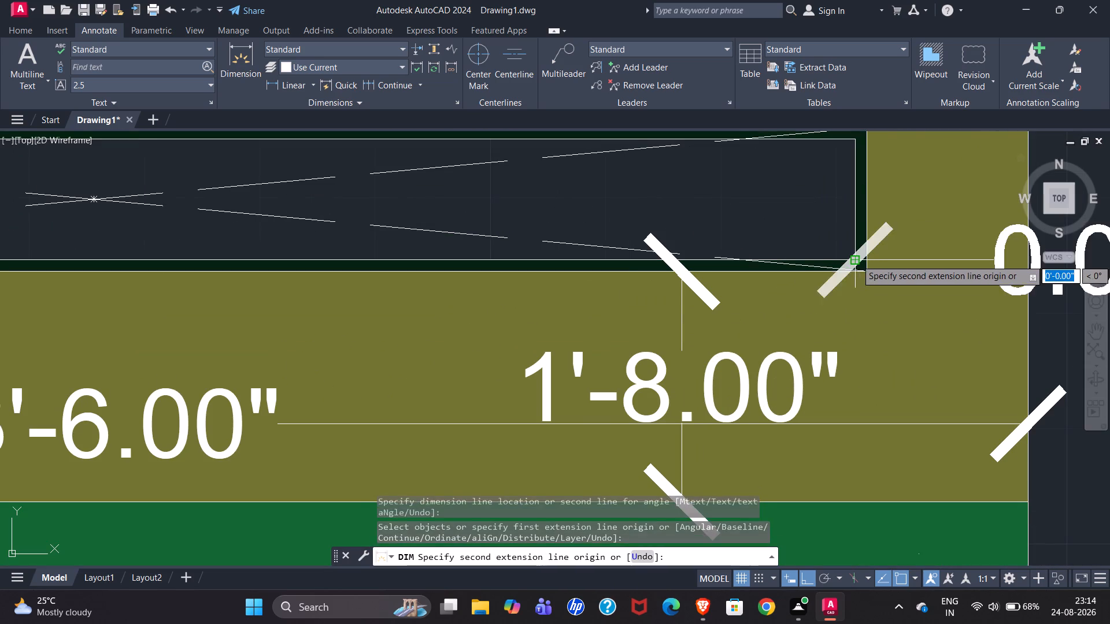
pyautogui.click(856, 274)
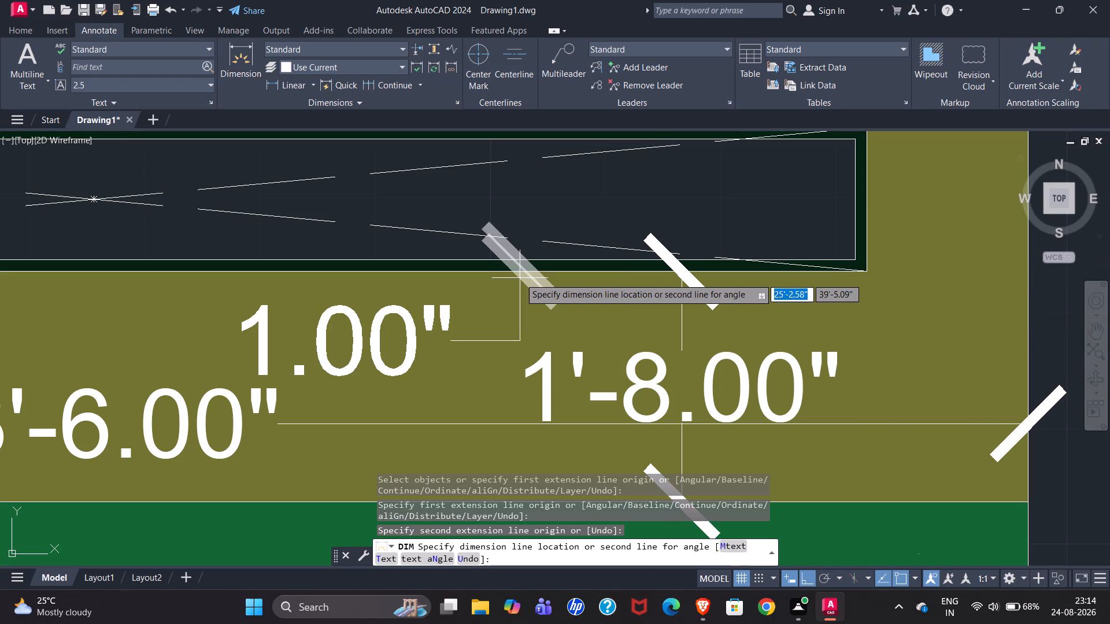
pyautogui.click(562, 282)
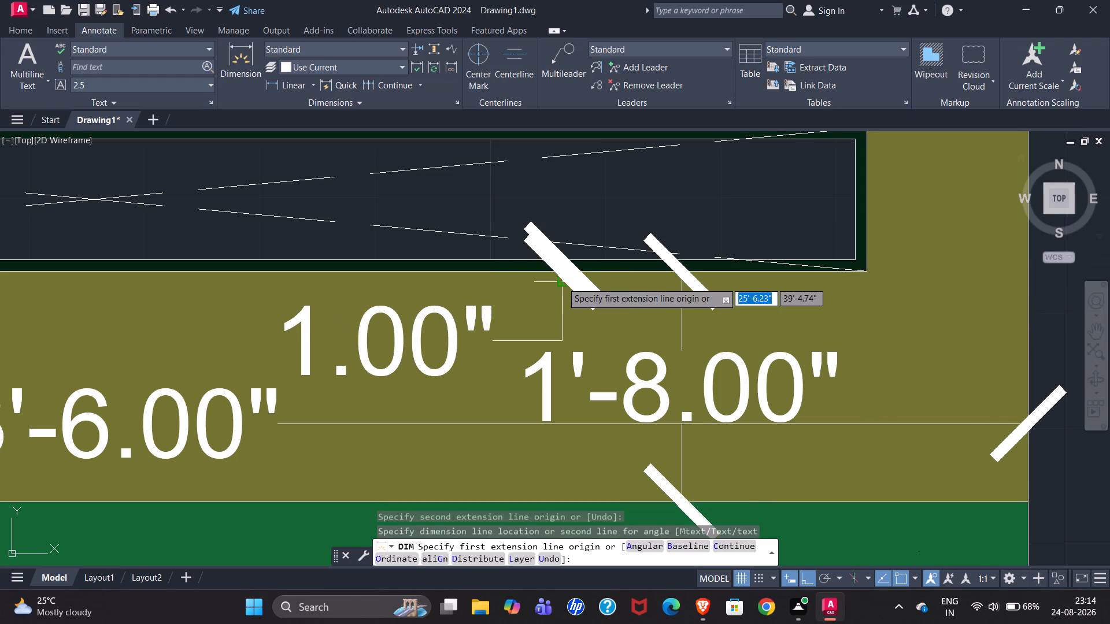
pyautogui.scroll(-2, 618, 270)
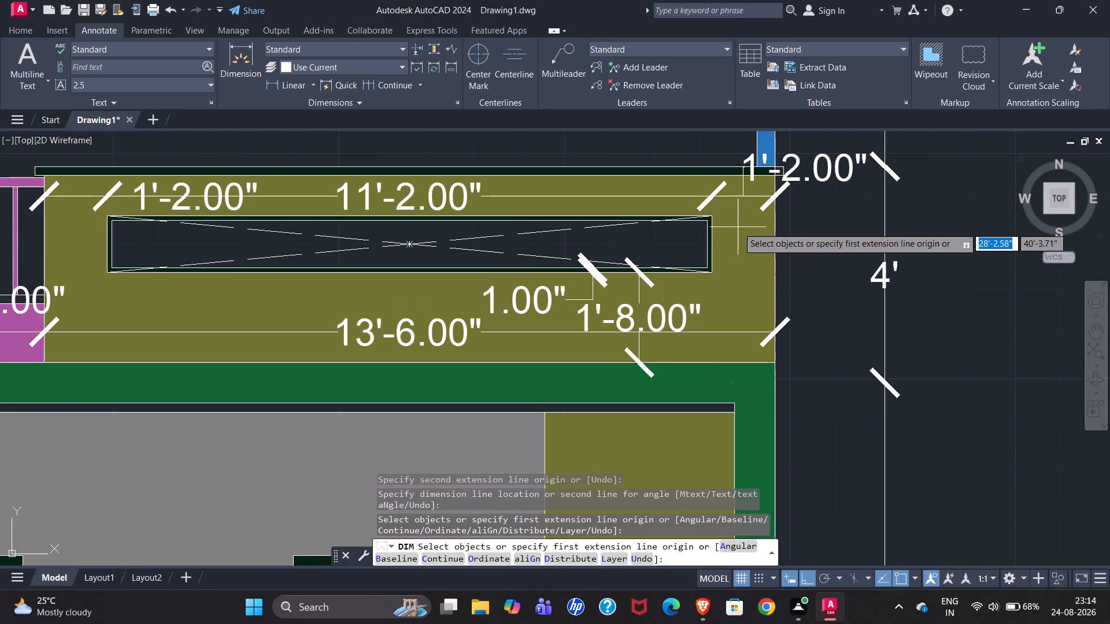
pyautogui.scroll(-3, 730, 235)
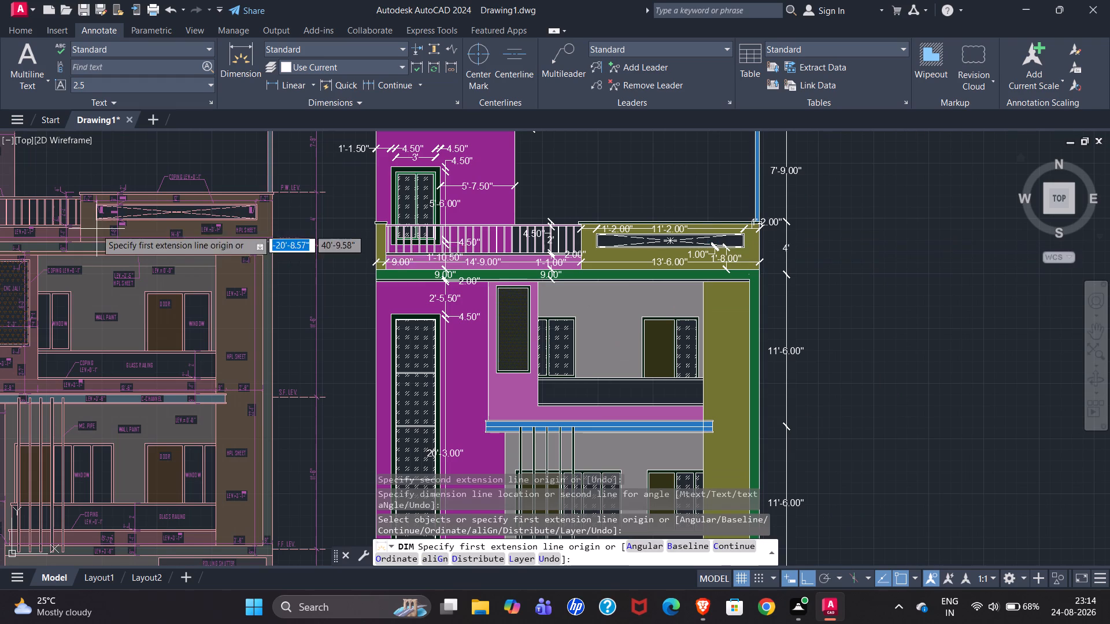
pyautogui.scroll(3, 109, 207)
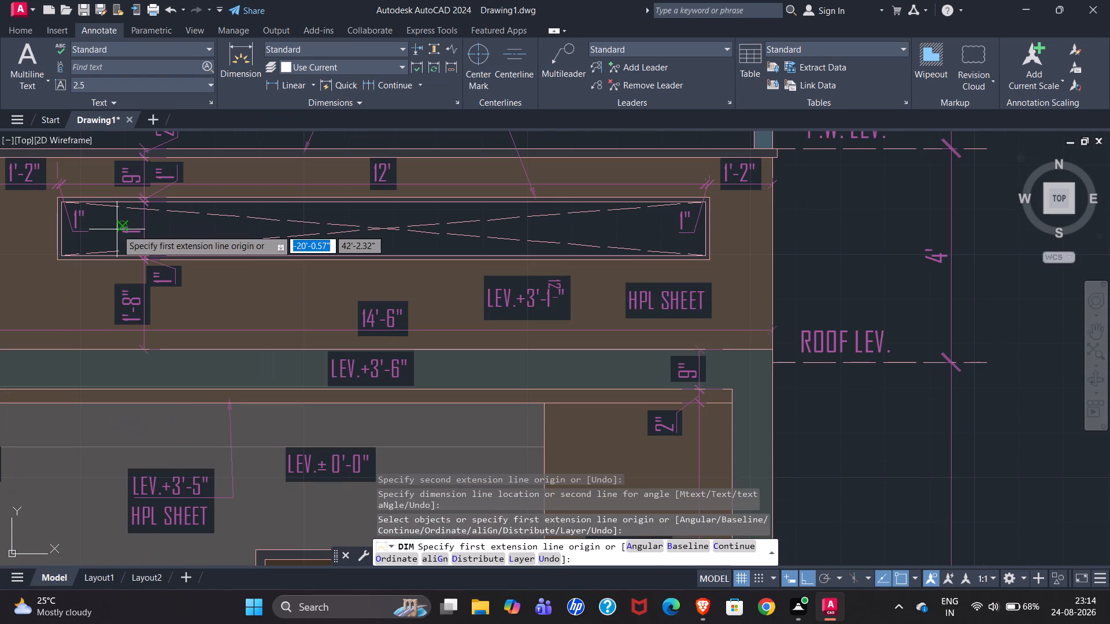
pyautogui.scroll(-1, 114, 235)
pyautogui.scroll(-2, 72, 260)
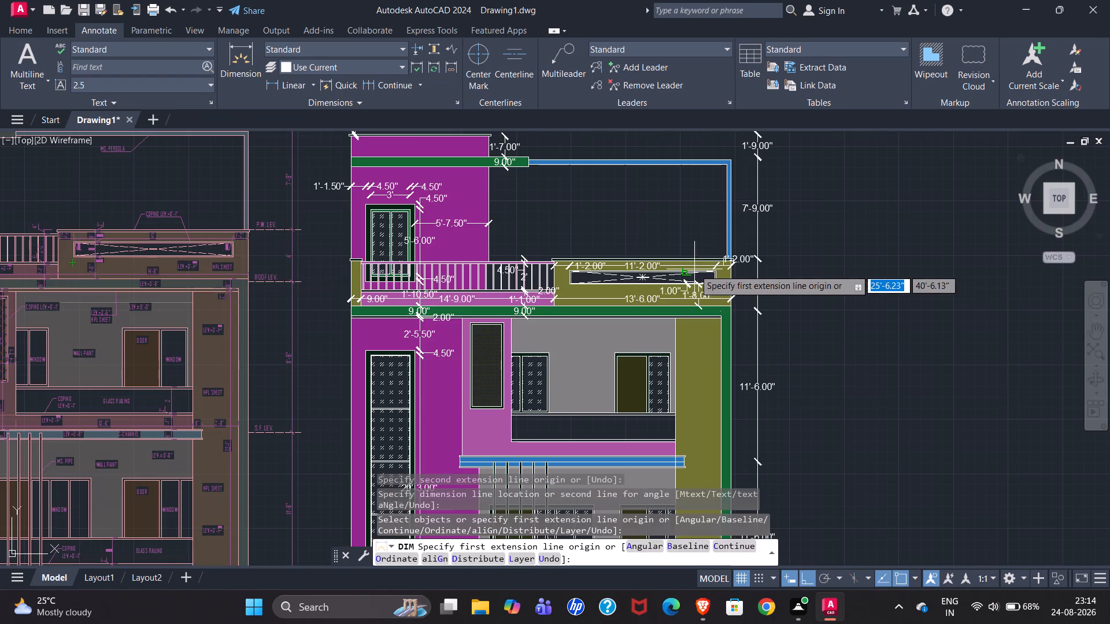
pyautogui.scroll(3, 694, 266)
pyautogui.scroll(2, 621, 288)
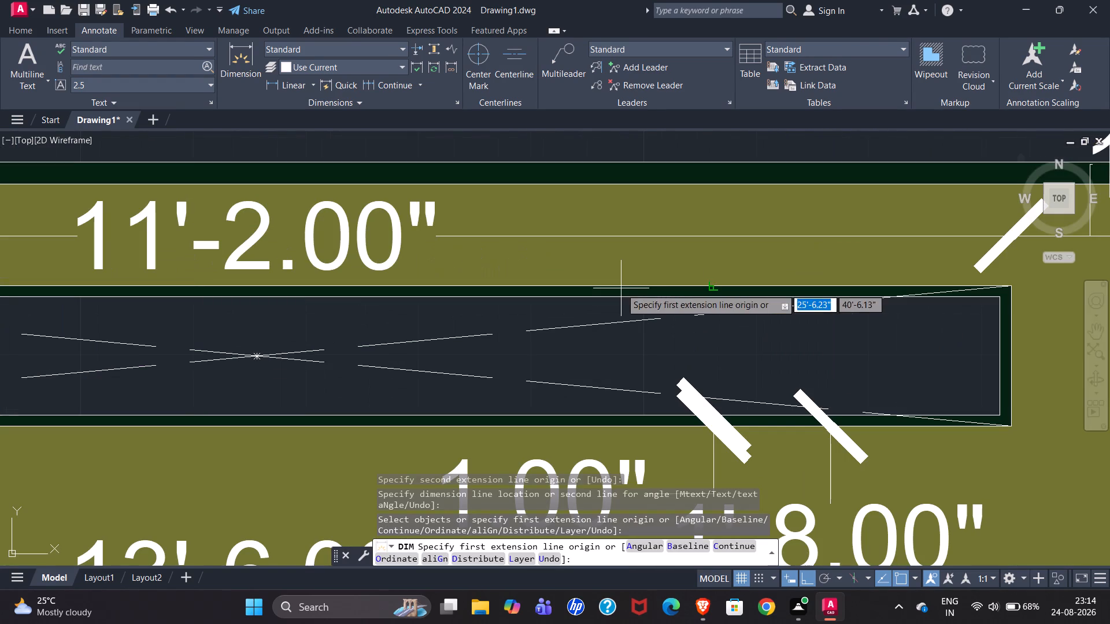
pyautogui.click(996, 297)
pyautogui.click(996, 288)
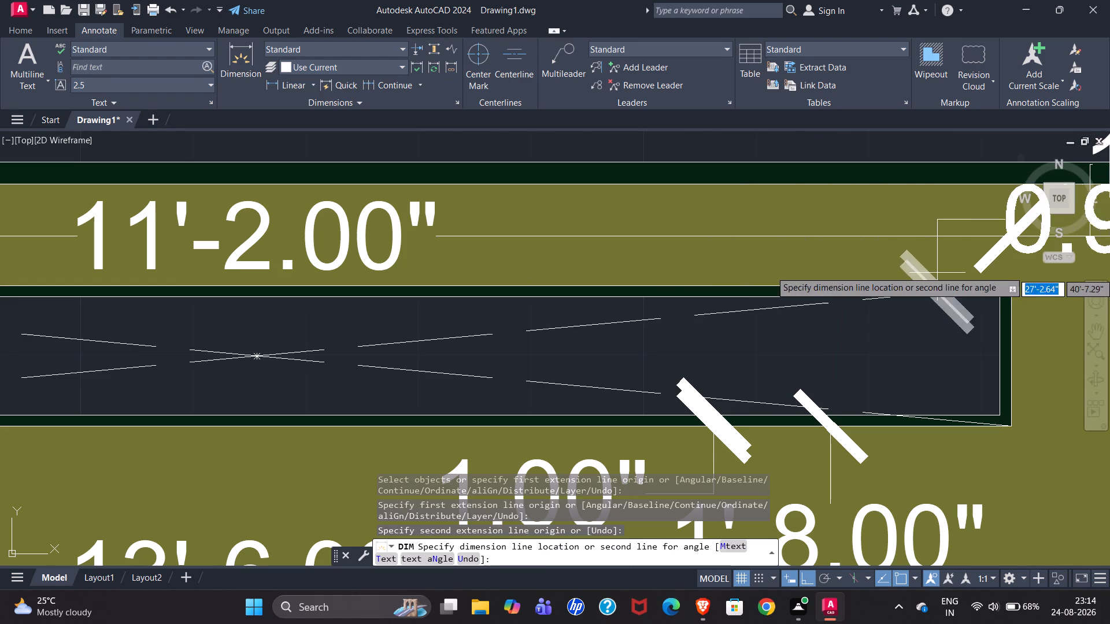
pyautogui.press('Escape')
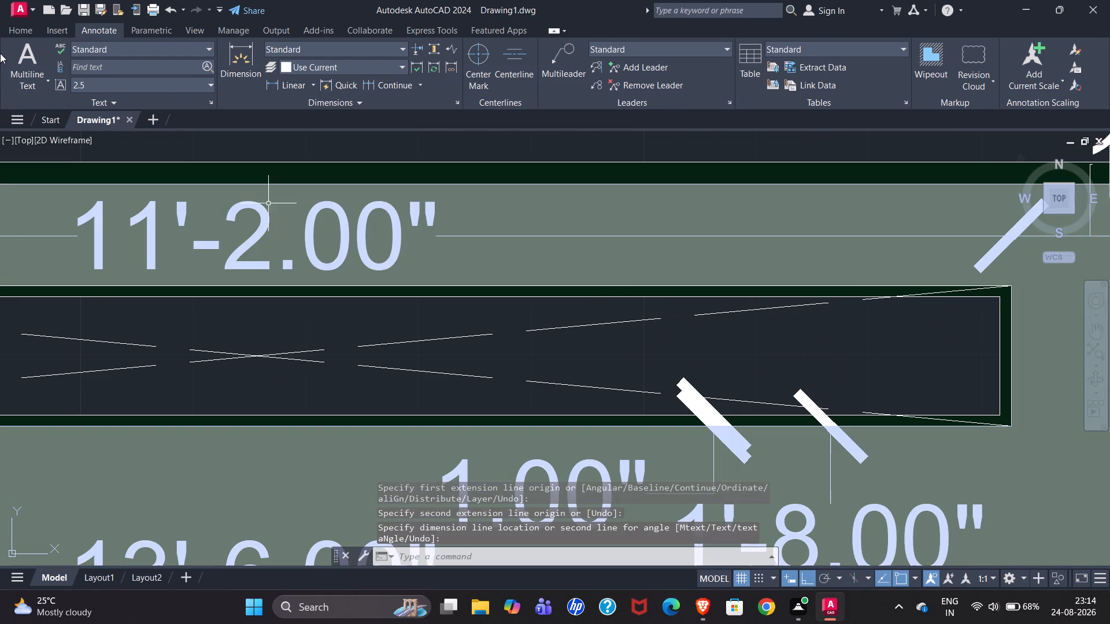
# Dimension the thickness of the opening's top frame strip vertically, placing it above the opening between the horizontal dimensions, and end the command.
pyautogui.click(235, 64)
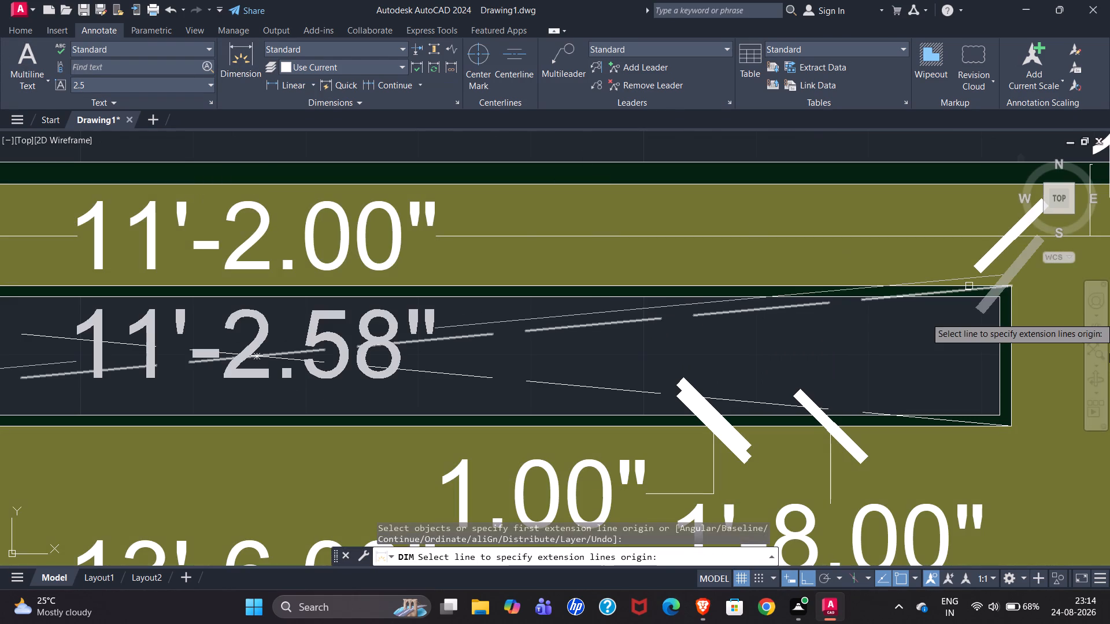
pyautogui.scroll(2, 1023, 302)
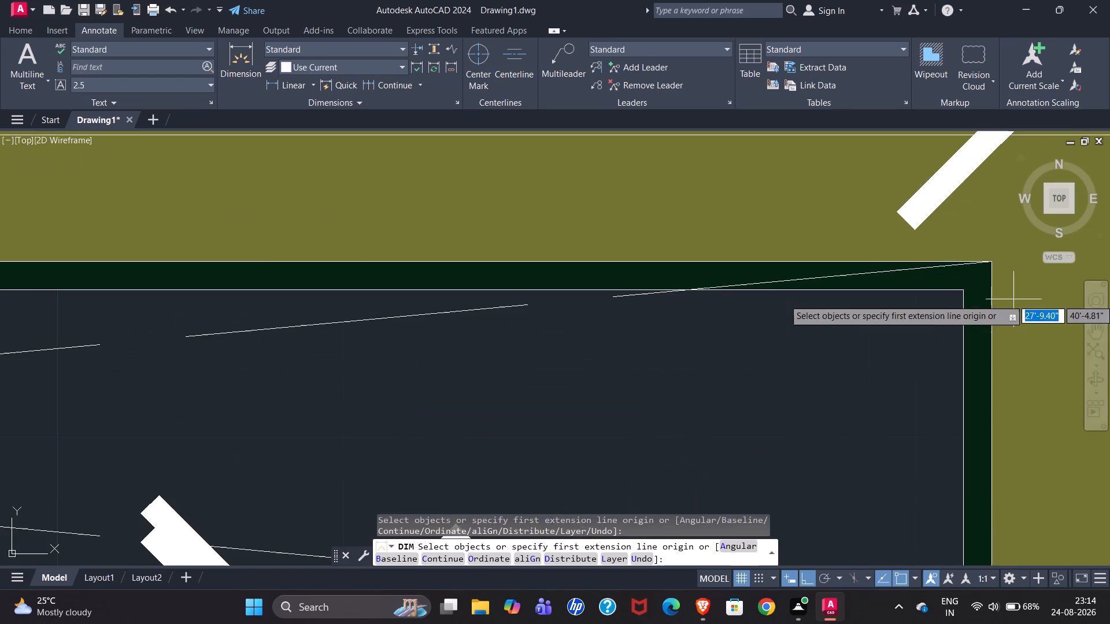
pyautogui.click(960, 293)
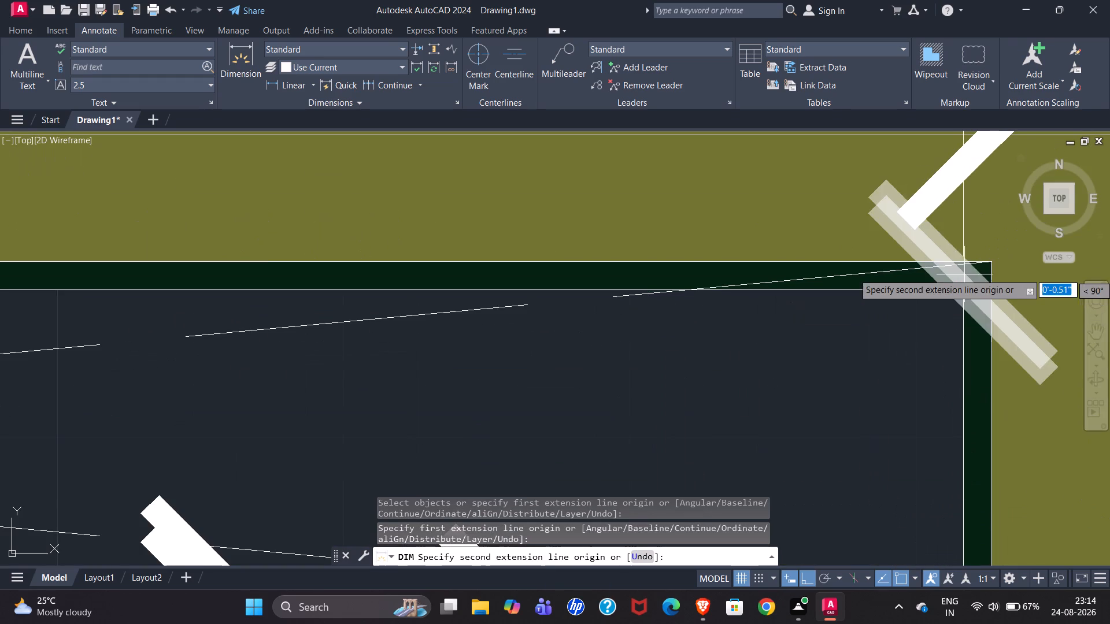
pyautogui.scroll(3, 962, 261)
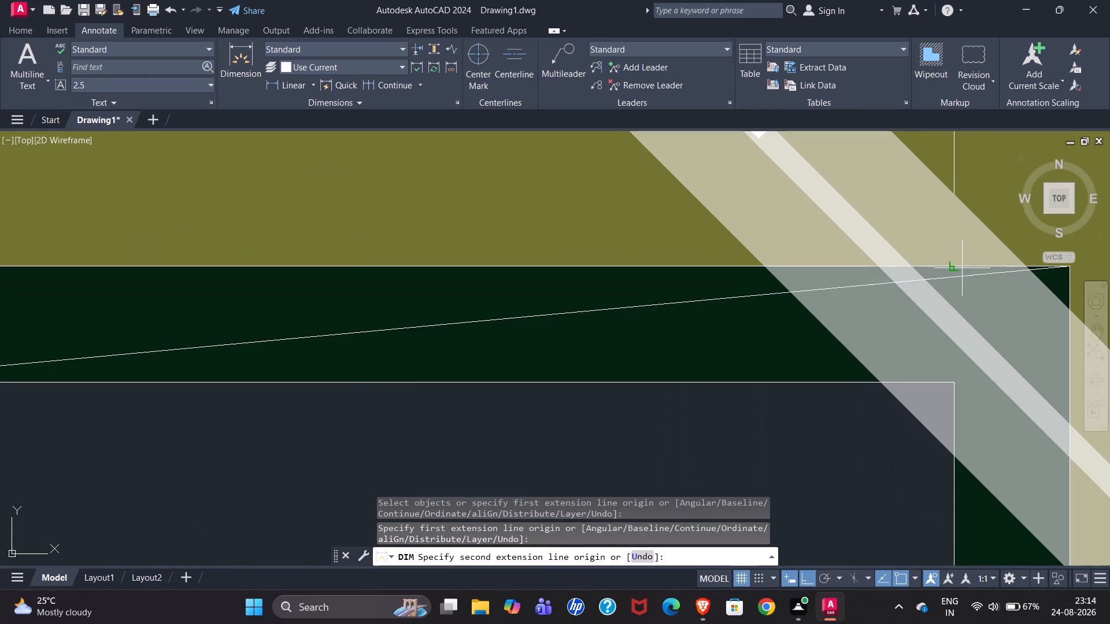
pyautogui.click(962, 268)
pyautogui.scroll(-2, 671, 248)
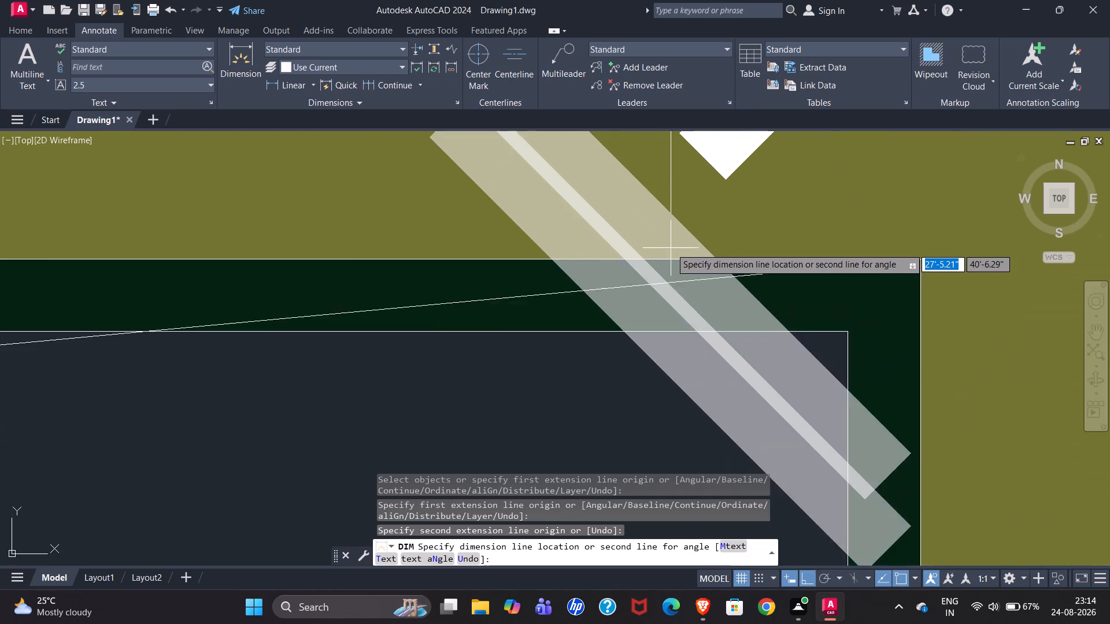
pyautogui.scroll(-2, 671, 248)
pyautogui.scroll(-3, 616, 239)
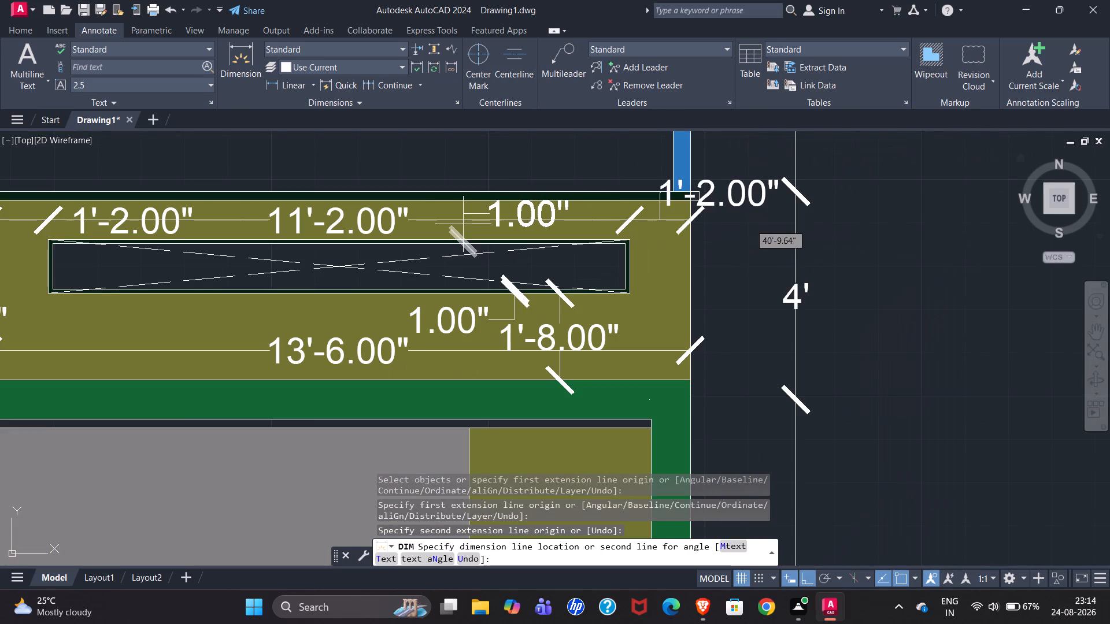
pyautogui.click(463, 224)
pyautogui.press('Escape')
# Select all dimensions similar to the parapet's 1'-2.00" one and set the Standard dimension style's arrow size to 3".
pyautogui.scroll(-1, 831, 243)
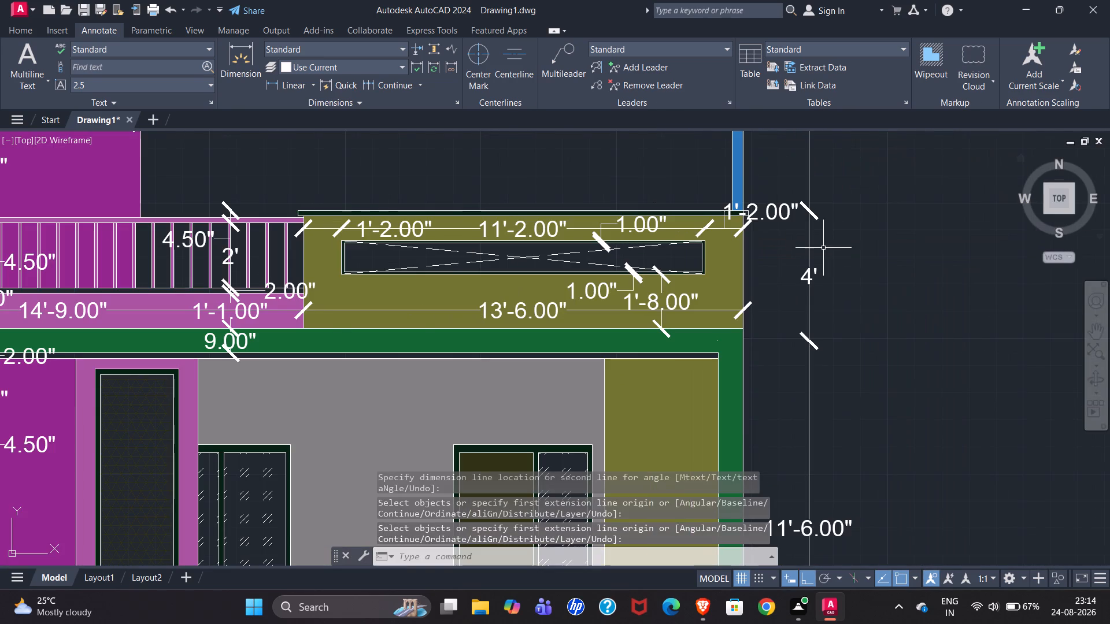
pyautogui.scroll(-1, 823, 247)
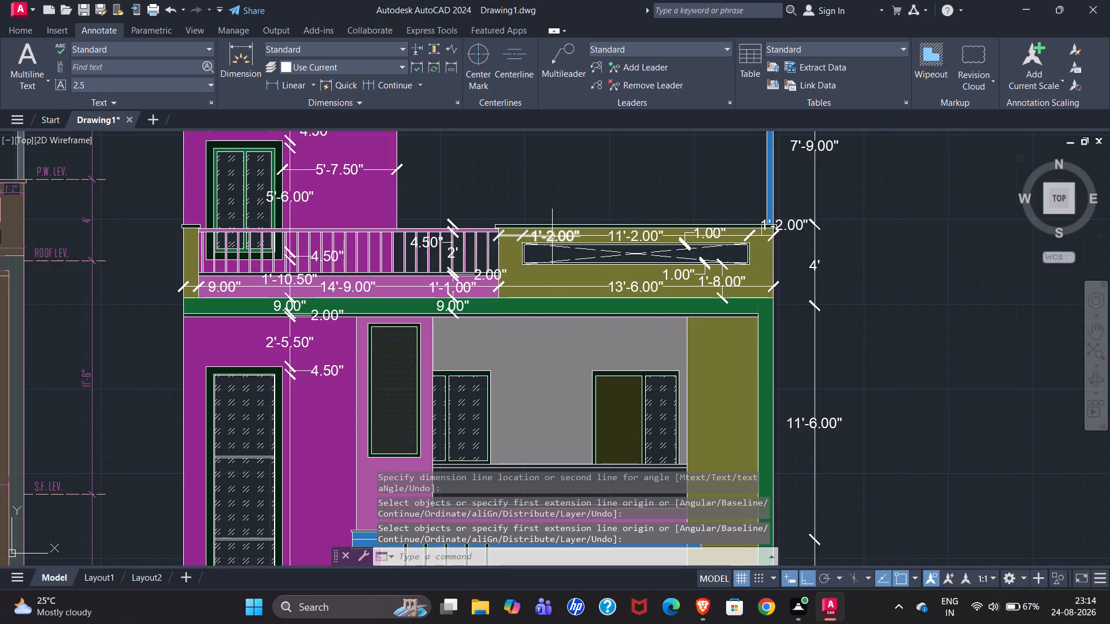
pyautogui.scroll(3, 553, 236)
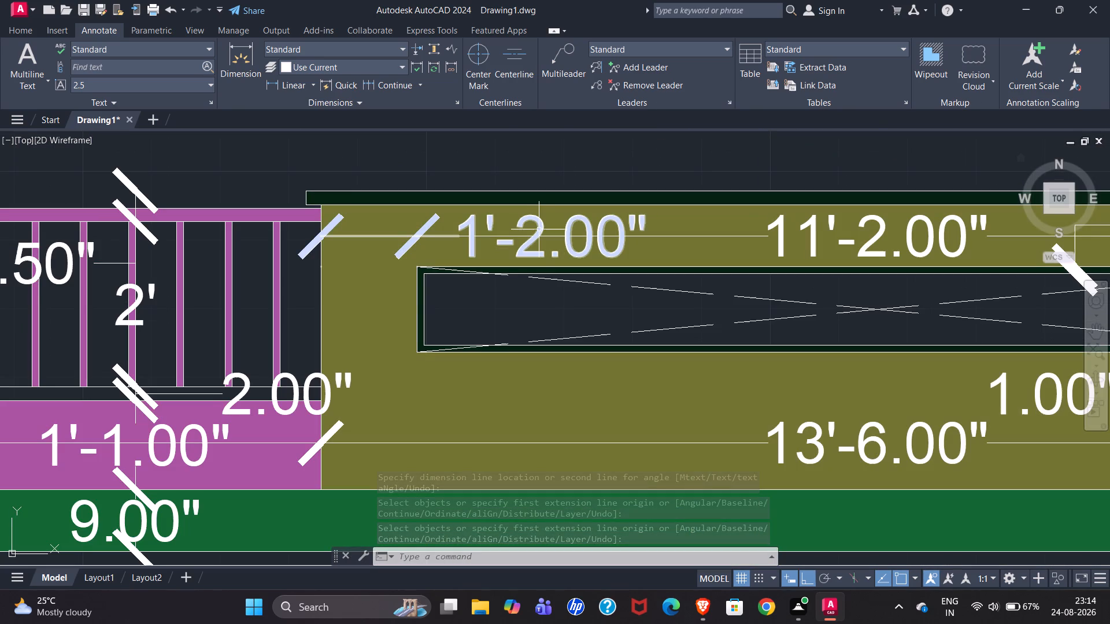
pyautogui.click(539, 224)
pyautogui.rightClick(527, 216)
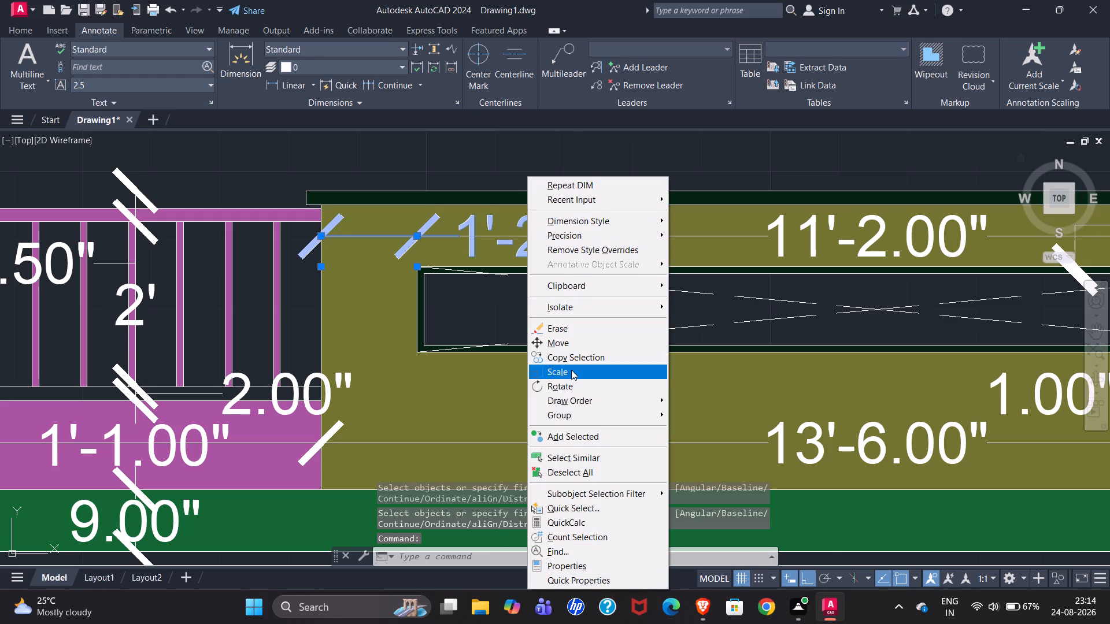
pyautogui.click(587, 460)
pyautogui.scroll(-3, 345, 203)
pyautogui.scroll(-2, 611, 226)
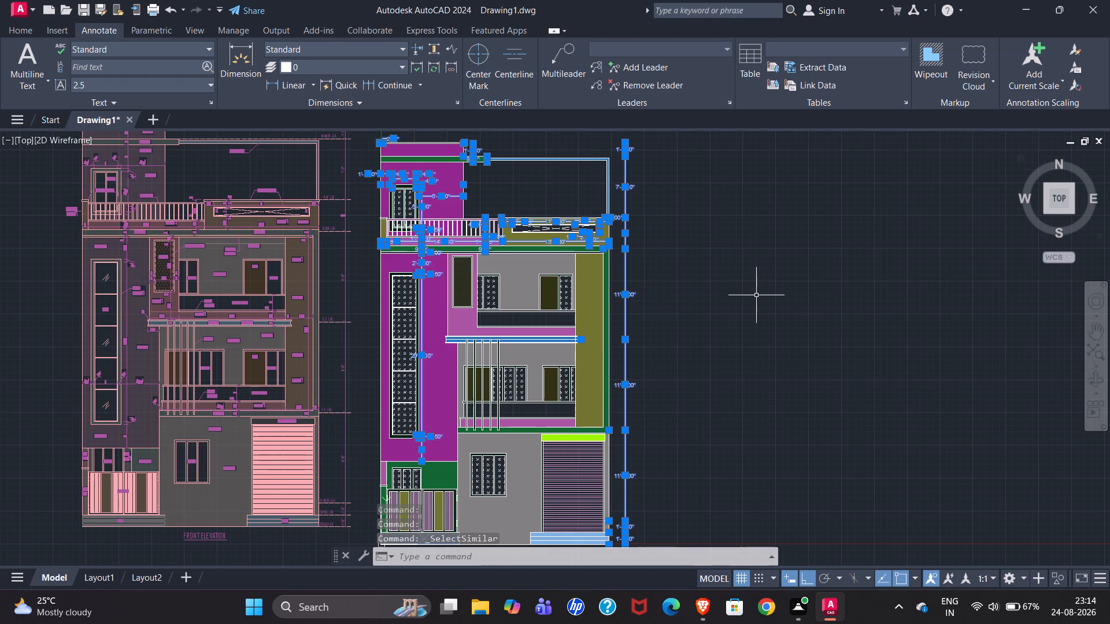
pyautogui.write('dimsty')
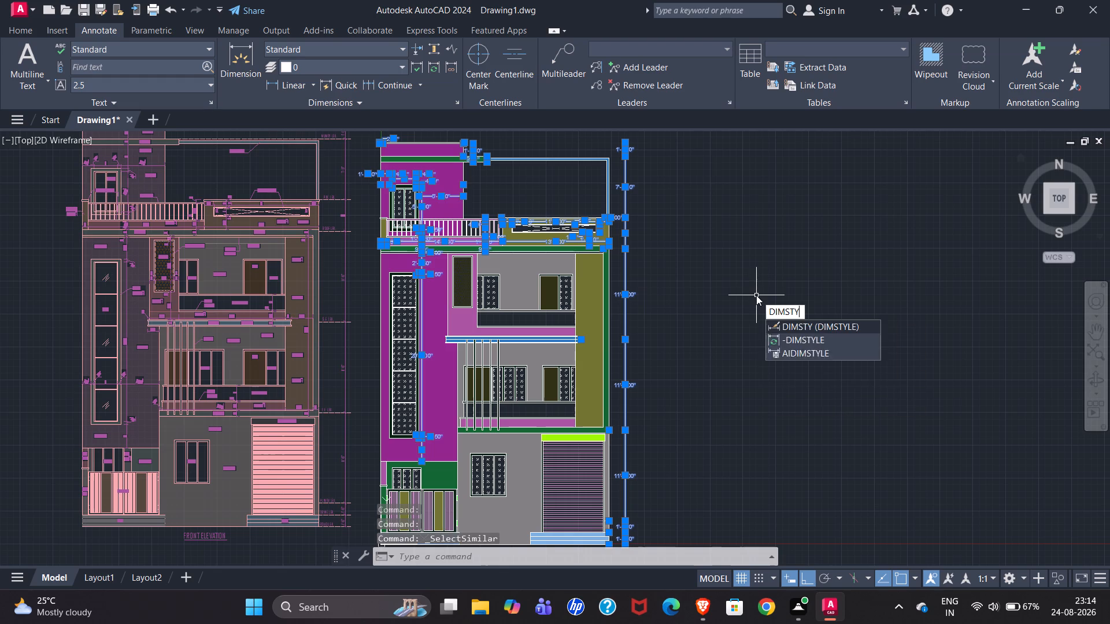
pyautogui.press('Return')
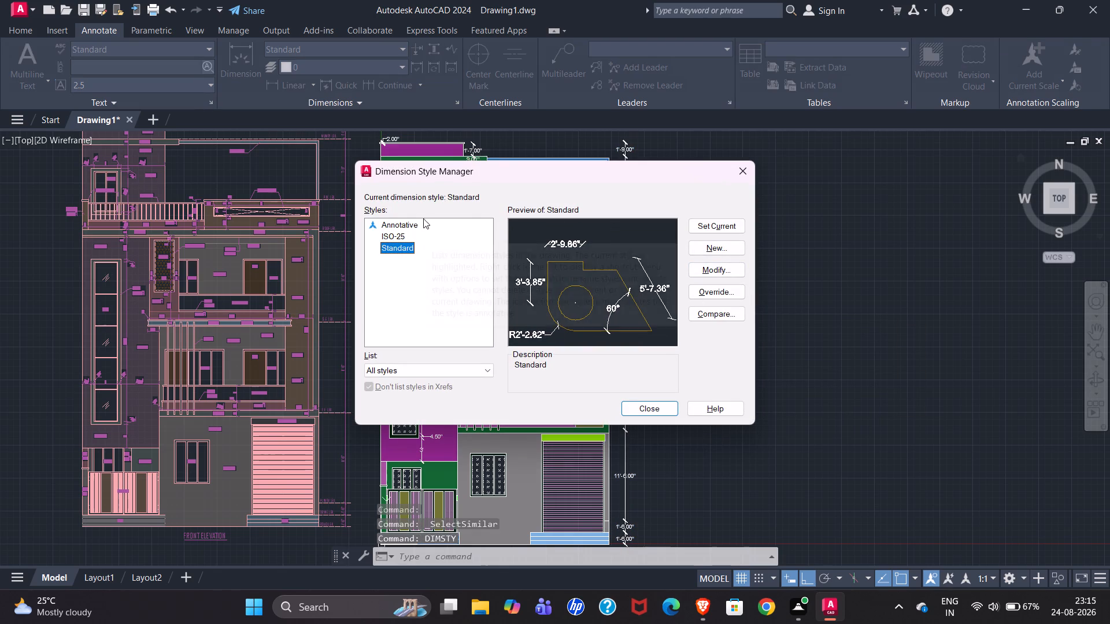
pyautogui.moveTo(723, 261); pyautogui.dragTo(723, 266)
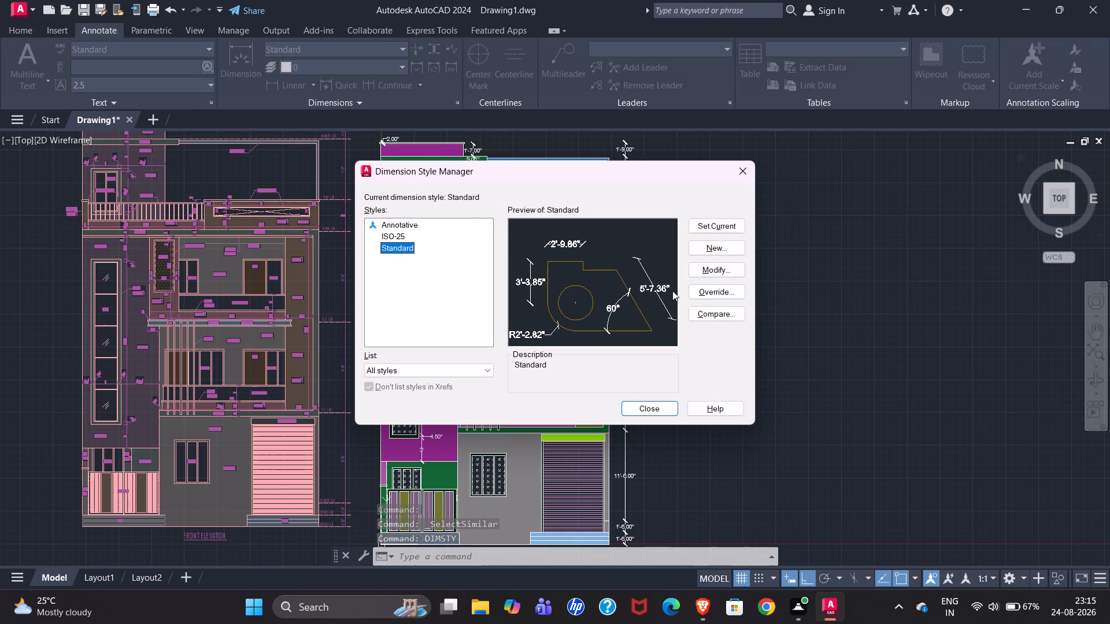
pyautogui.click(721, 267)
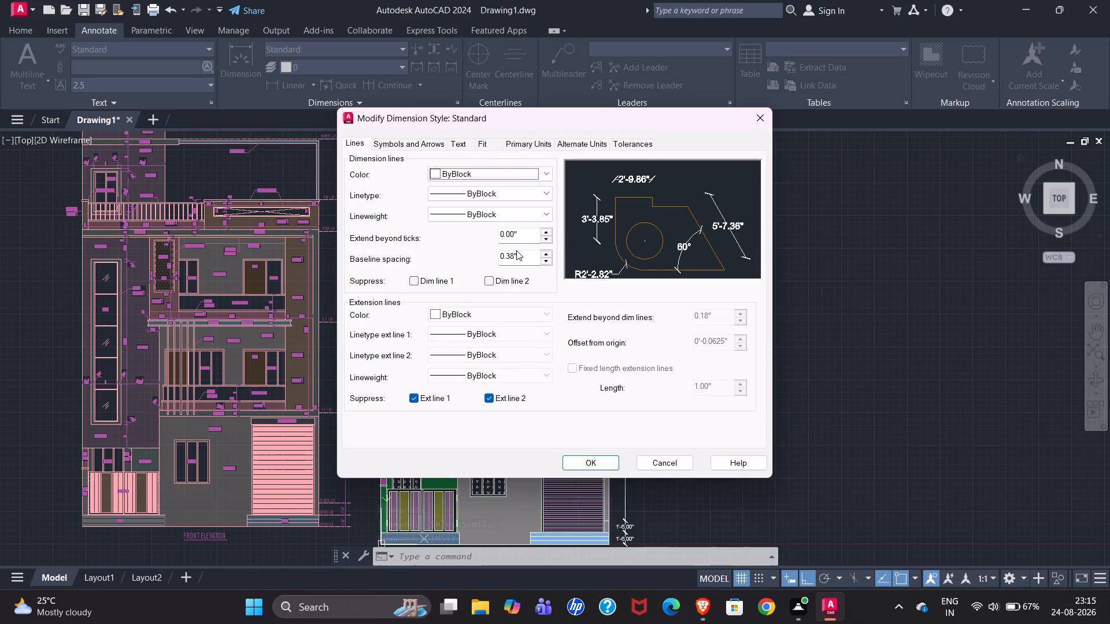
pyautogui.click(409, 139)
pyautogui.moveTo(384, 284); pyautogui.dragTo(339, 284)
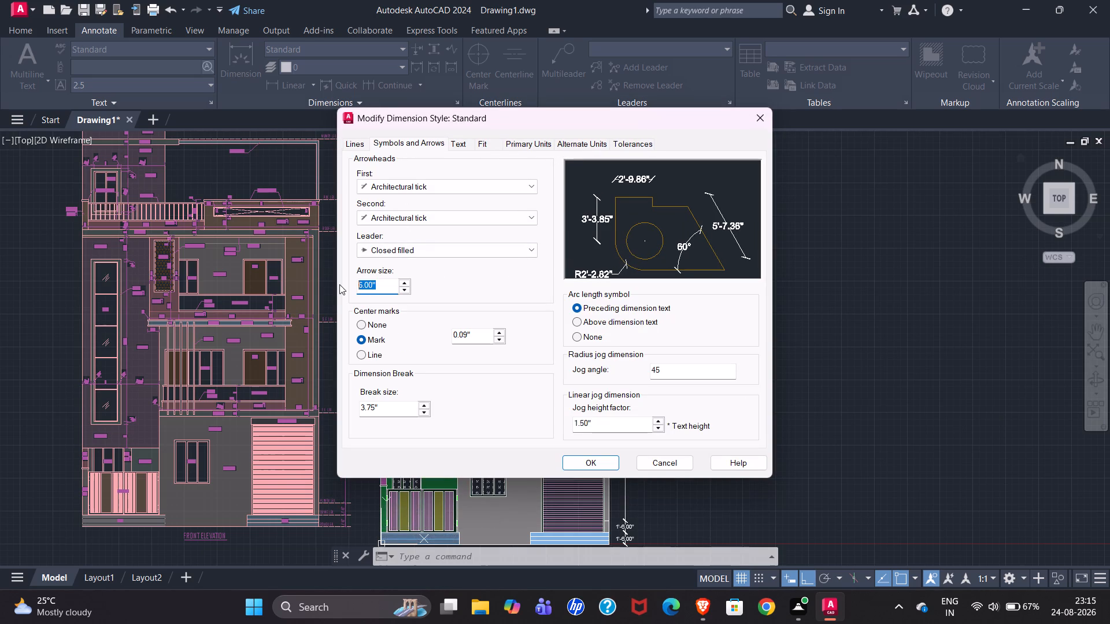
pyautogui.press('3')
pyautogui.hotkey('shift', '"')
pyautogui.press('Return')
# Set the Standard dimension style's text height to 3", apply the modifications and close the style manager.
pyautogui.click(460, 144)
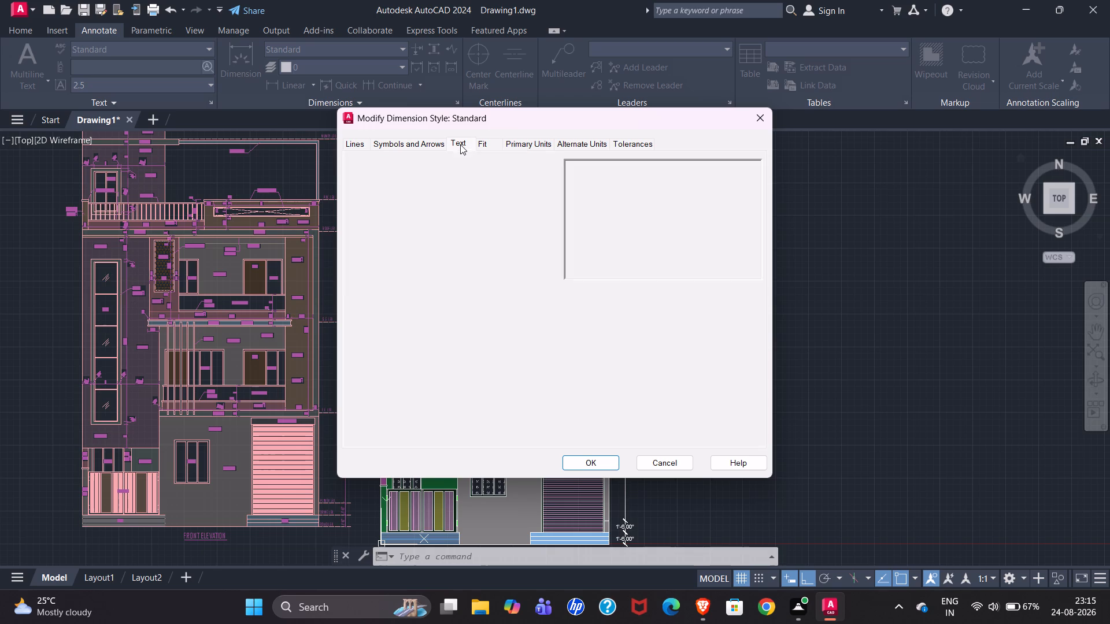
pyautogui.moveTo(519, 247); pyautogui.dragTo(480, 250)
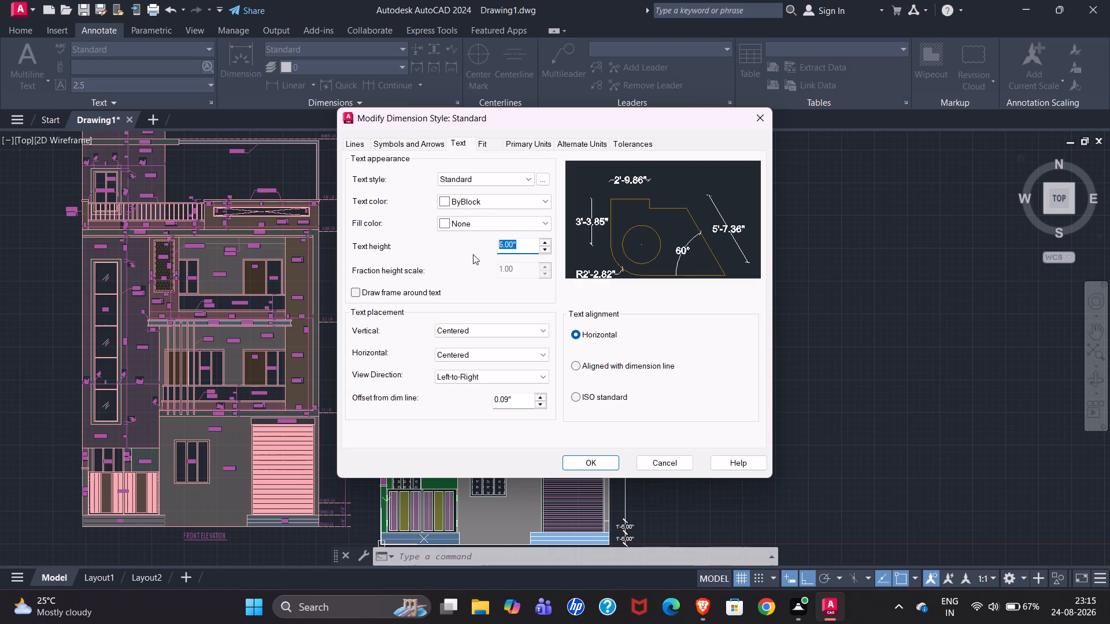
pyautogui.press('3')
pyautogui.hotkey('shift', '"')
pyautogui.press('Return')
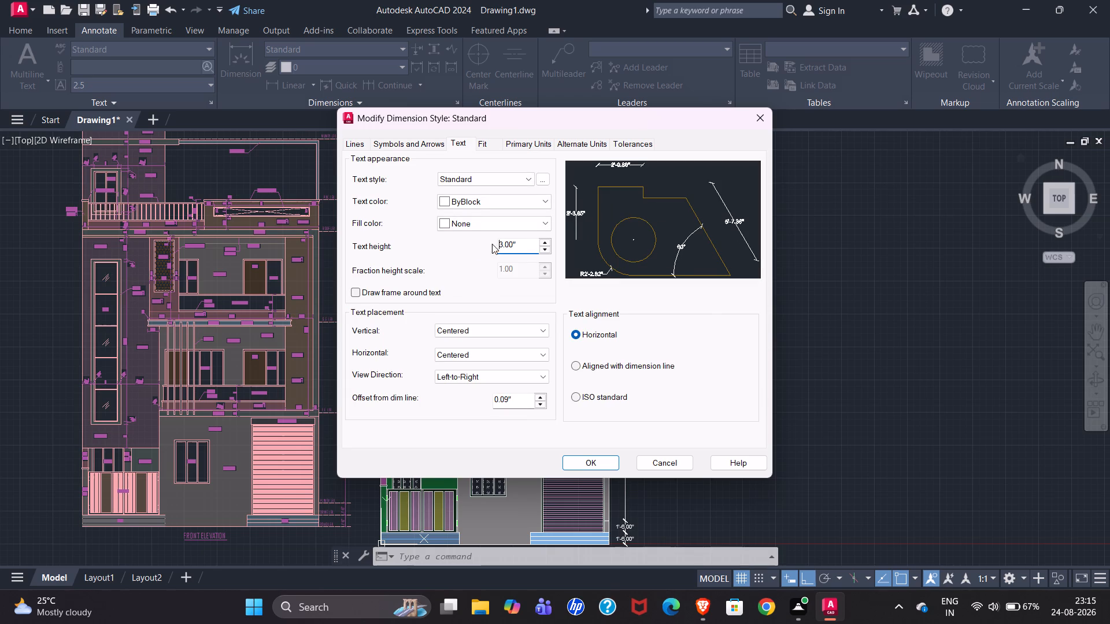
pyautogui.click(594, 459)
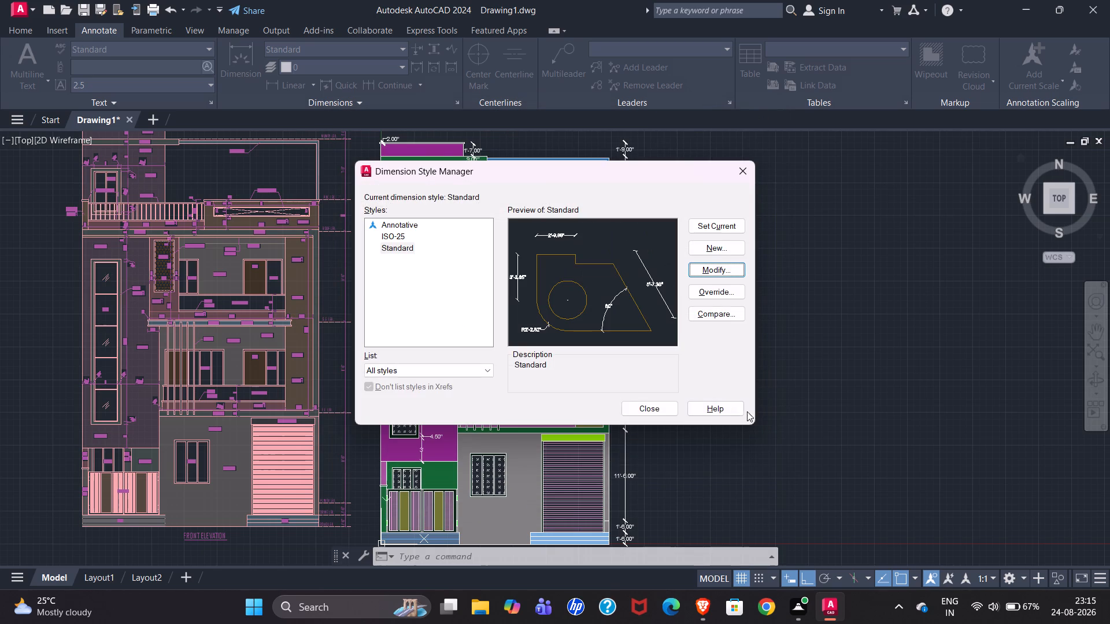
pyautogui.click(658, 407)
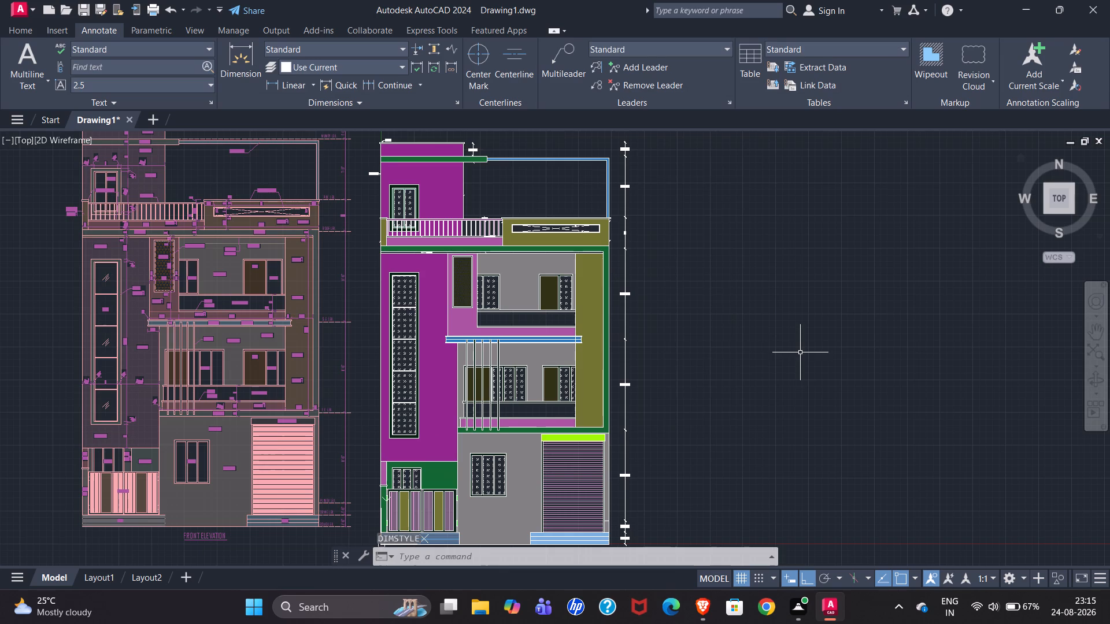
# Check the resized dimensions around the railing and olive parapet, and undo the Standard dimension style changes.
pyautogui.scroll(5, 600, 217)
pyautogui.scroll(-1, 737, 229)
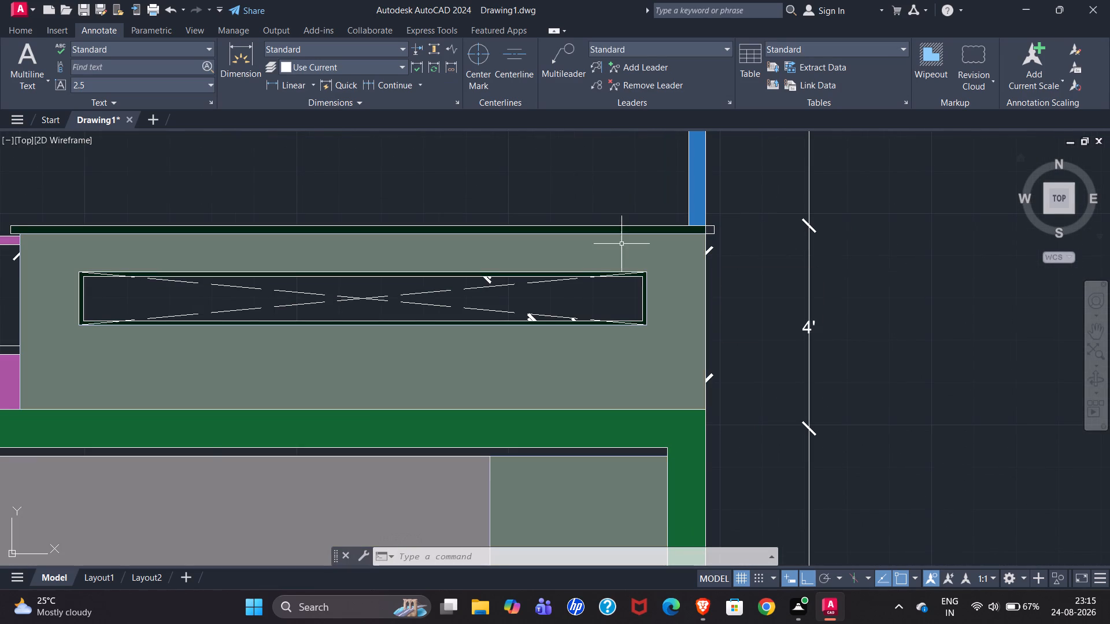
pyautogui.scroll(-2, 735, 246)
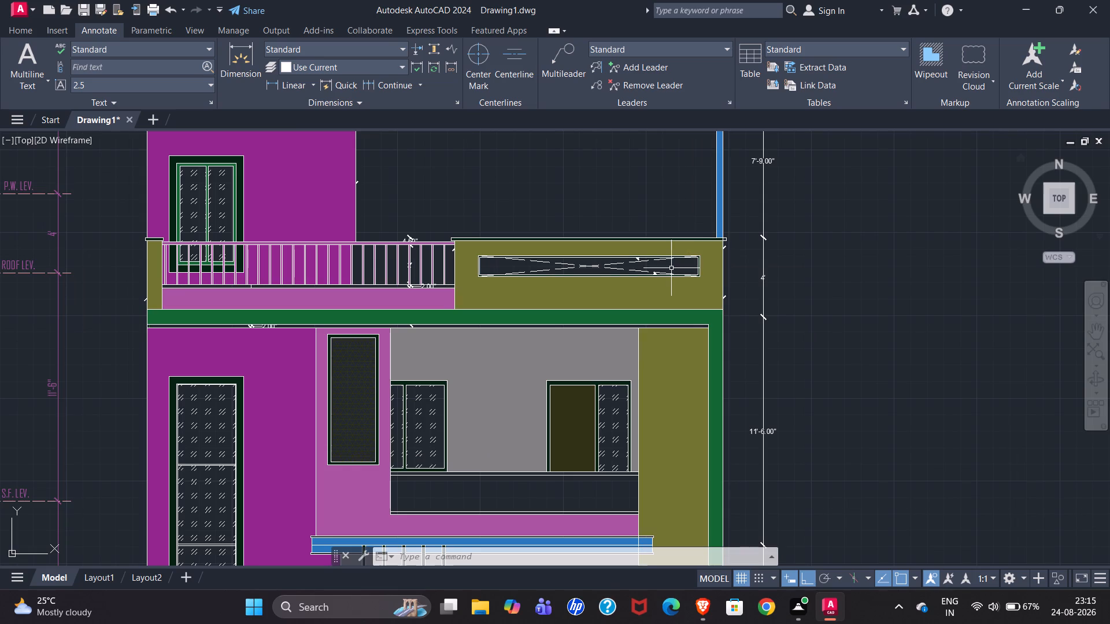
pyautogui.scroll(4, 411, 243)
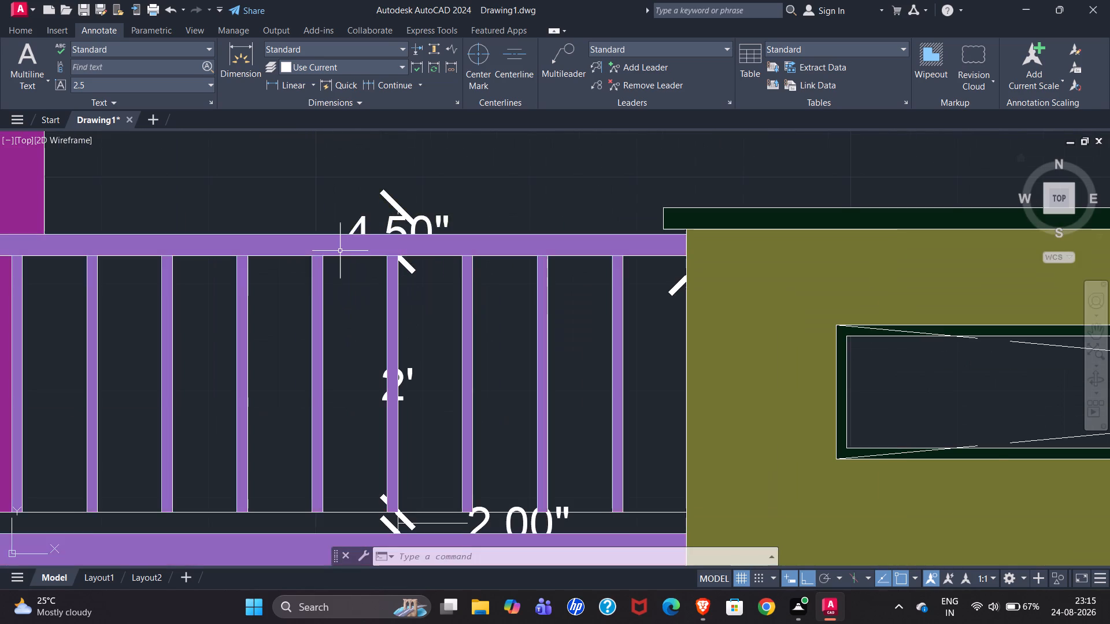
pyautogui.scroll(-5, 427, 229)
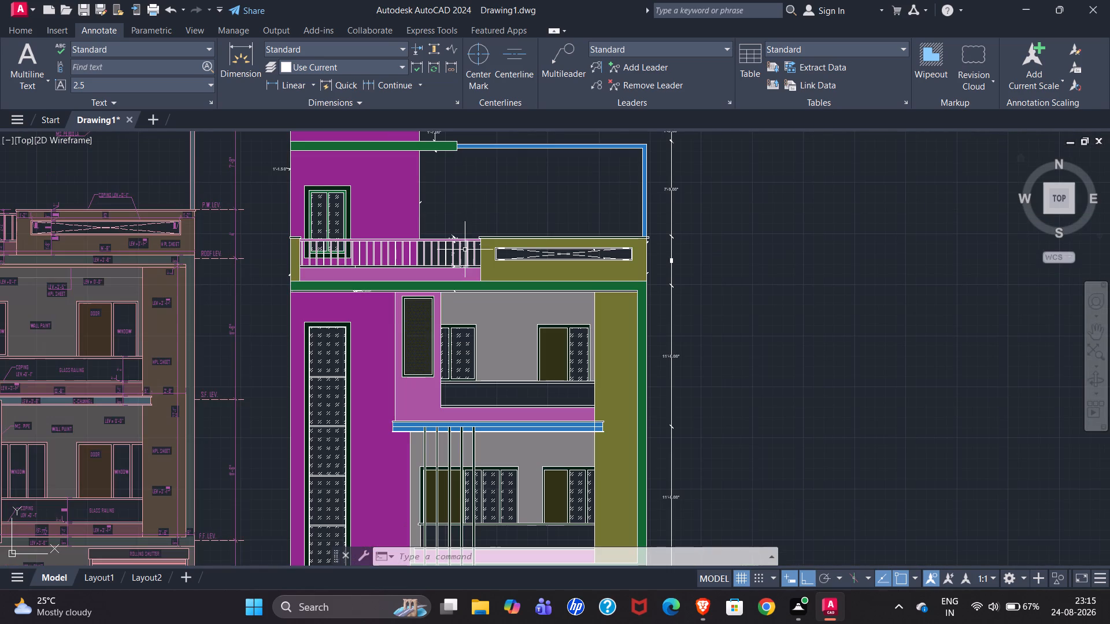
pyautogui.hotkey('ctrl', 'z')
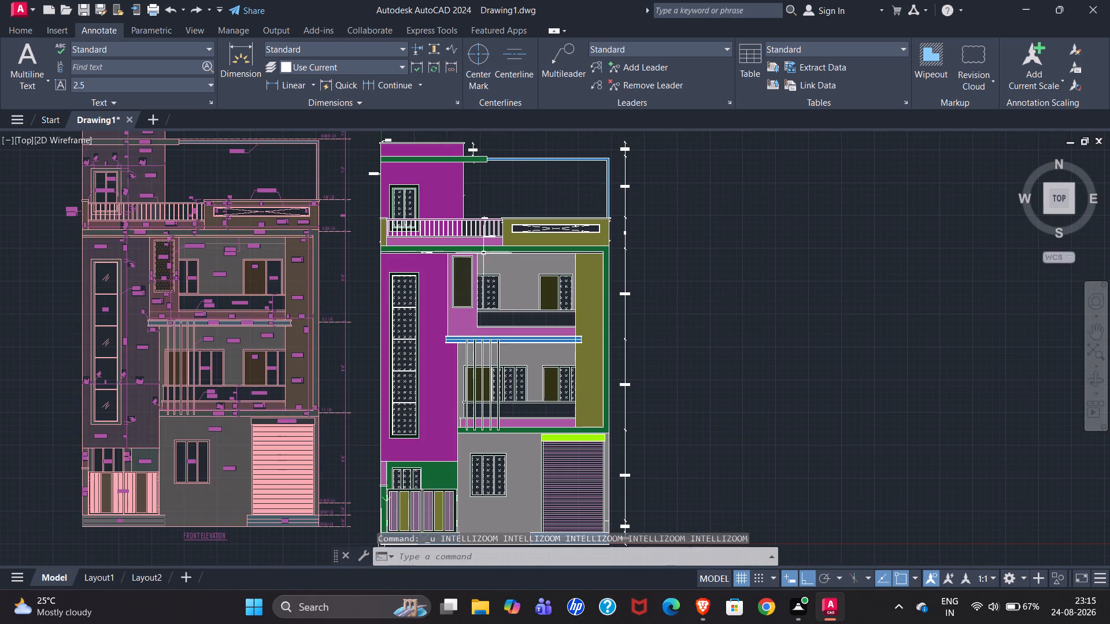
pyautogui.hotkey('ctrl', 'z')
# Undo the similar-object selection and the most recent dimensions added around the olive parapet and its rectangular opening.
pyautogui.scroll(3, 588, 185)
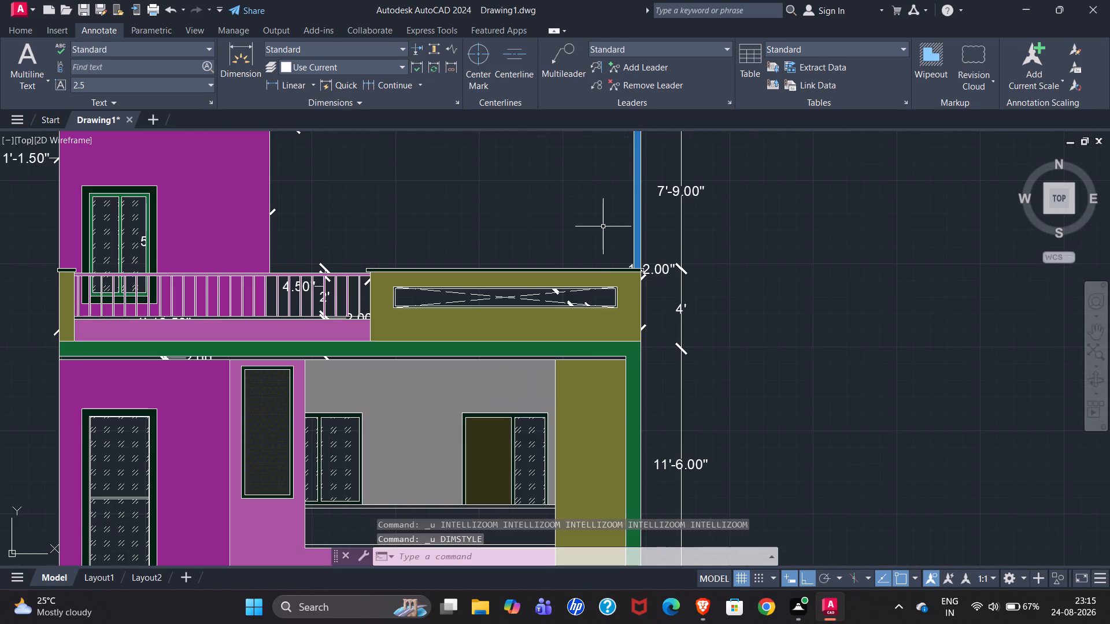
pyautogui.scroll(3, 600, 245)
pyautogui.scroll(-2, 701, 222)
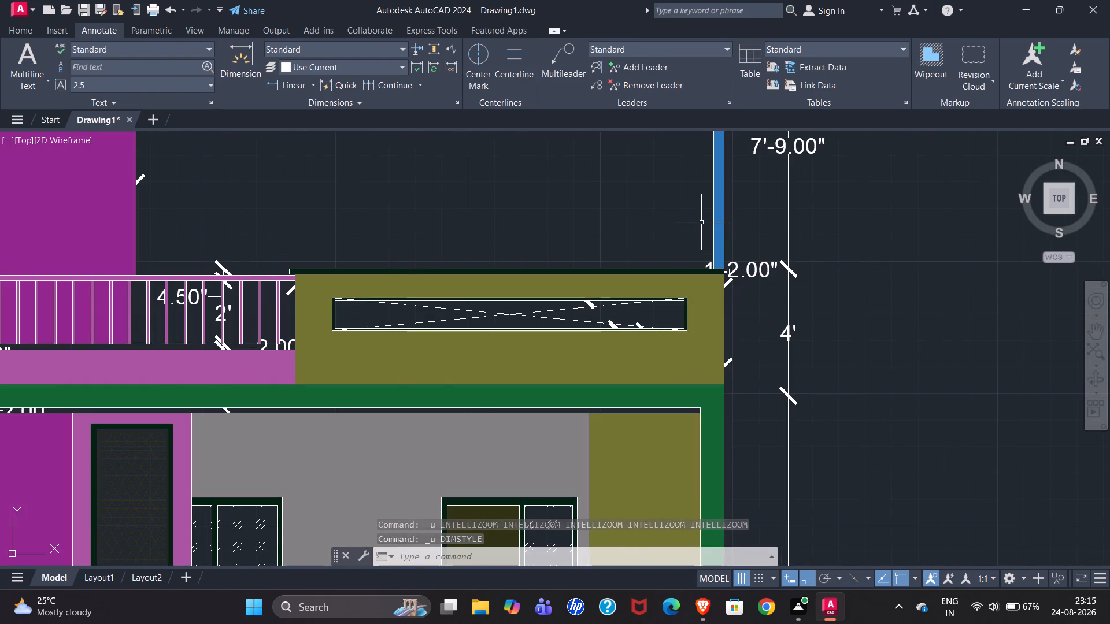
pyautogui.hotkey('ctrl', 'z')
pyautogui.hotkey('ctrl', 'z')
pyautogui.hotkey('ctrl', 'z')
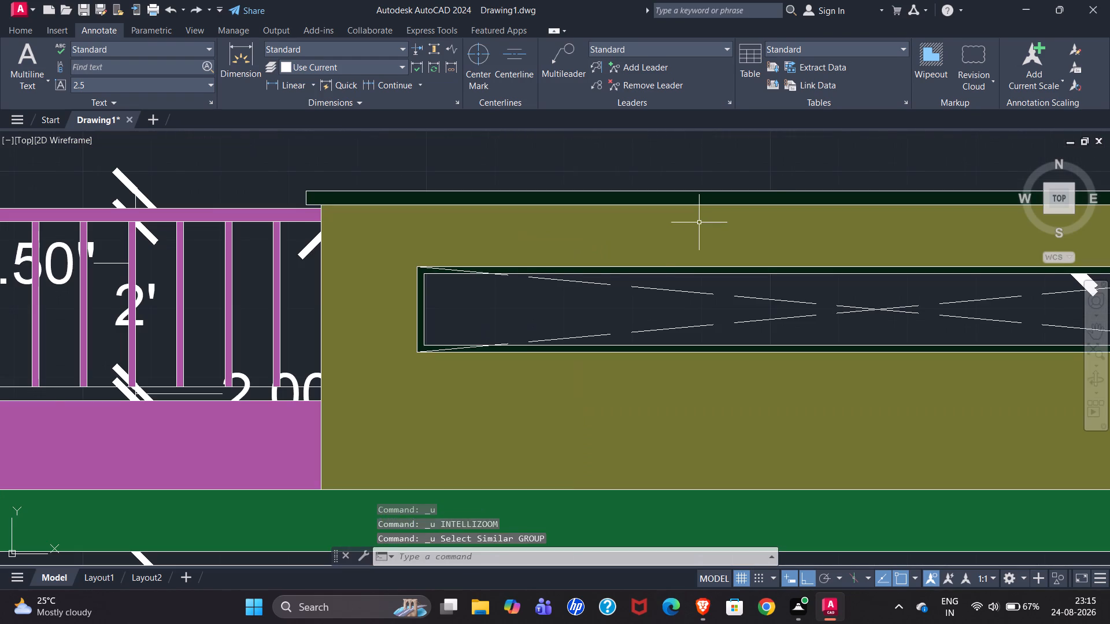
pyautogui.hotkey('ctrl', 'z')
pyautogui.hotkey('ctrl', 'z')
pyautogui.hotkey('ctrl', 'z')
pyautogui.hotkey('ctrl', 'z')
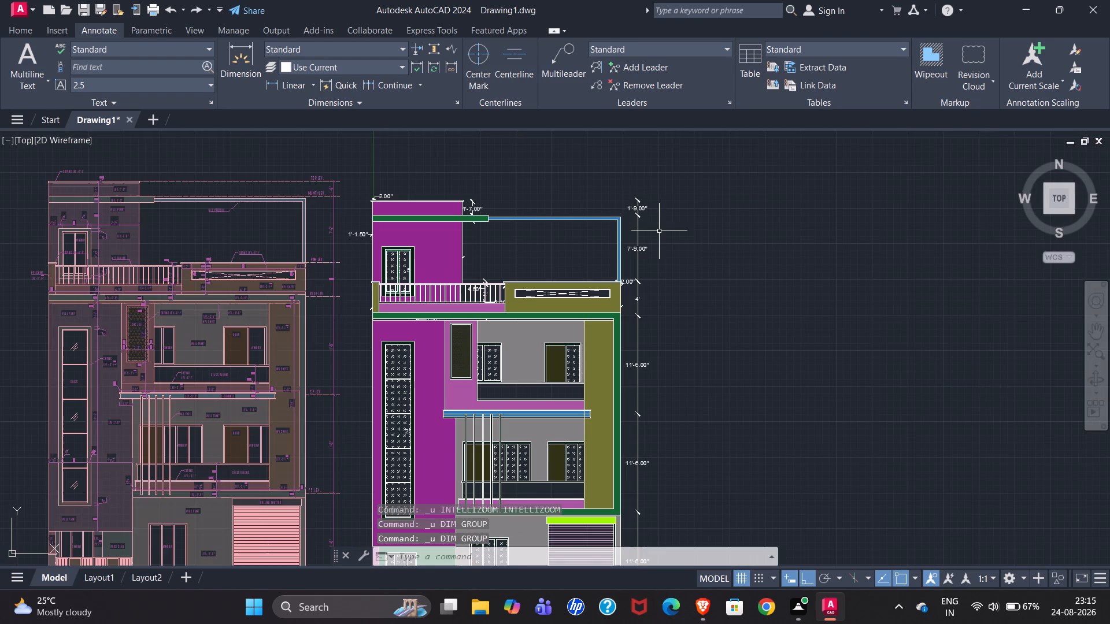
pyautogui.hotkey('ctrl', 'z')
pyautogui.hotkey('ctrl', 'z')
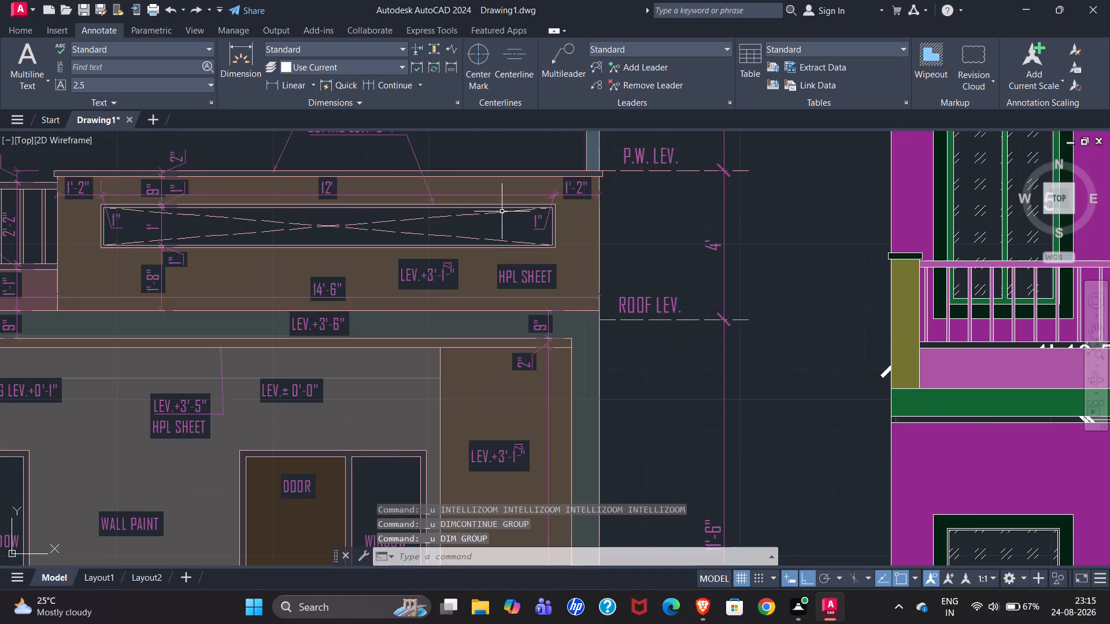
# Select all similar dimensions on the redrawn elevation, starting from the one at the tower's top, and erase them.
pyautogui.scroll(-3, 407, 270)
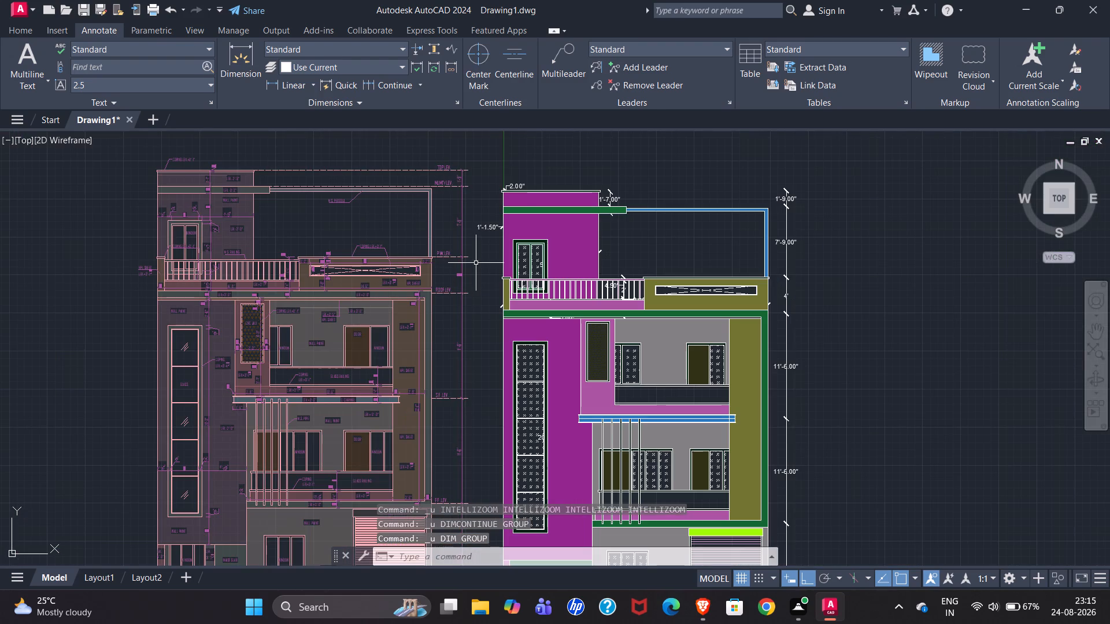
pyautogui.click(515, 188)
pyautogui.rightClick(515, 188)
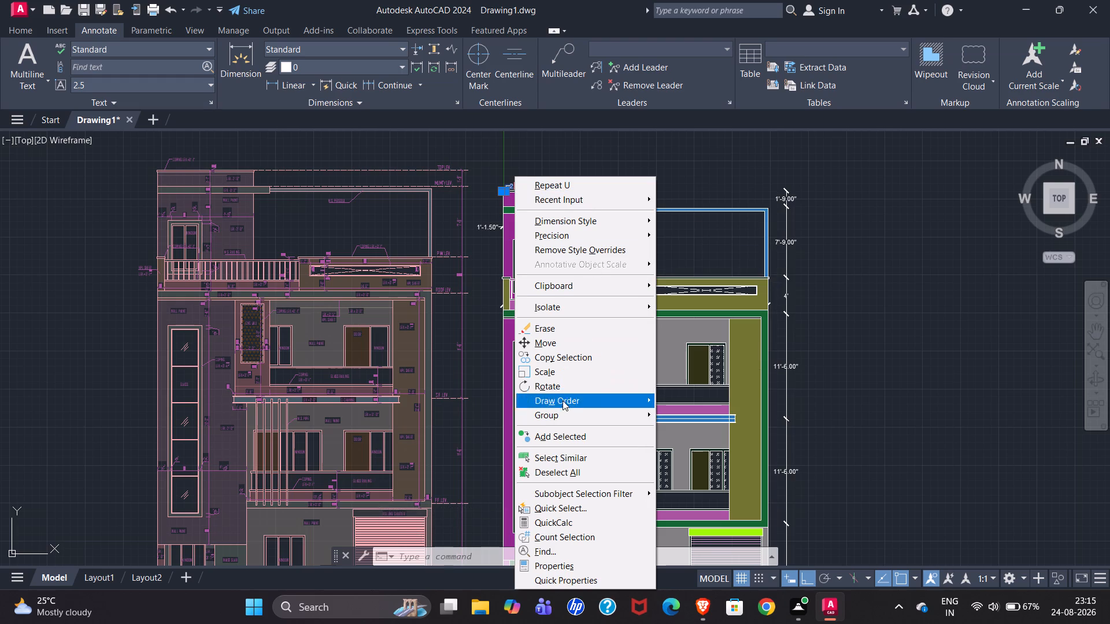
pyautogui.click(568, 464)
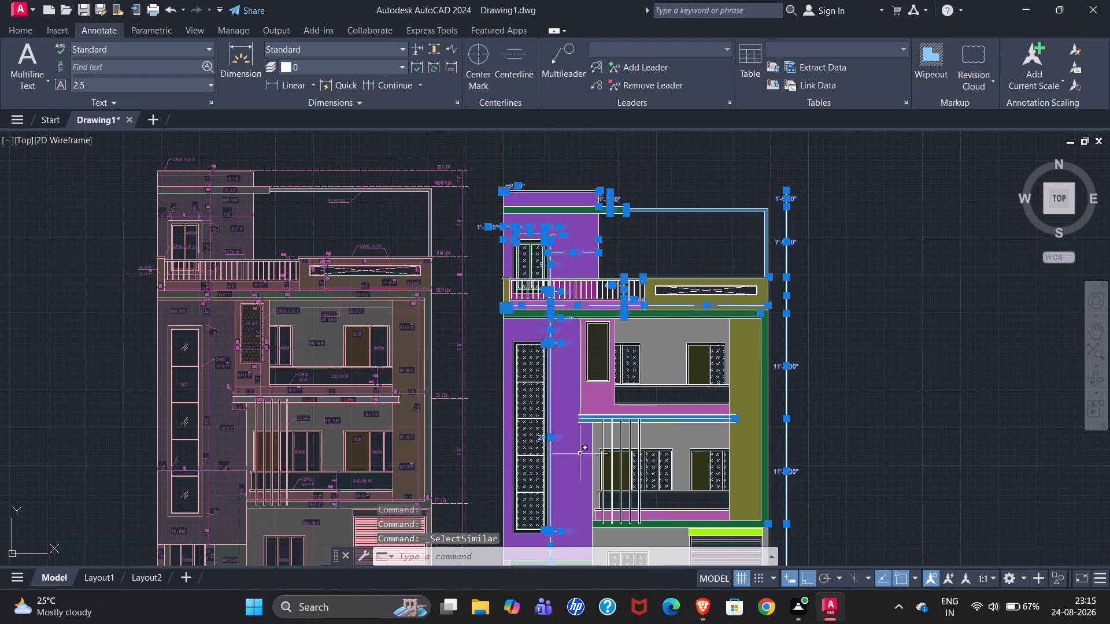
pyautogui.press('Delete')
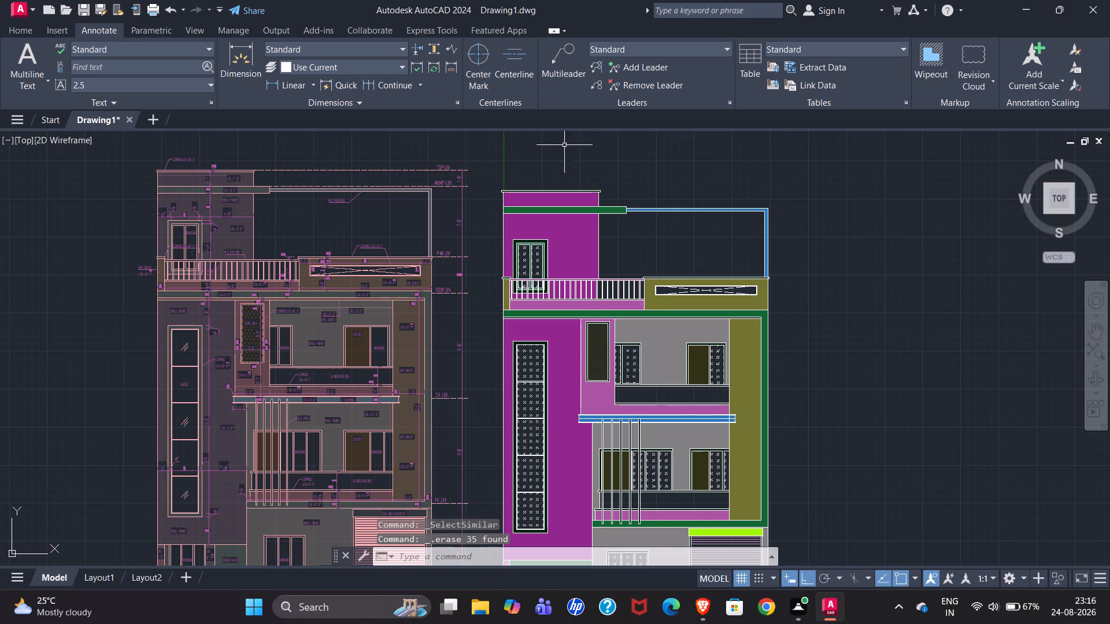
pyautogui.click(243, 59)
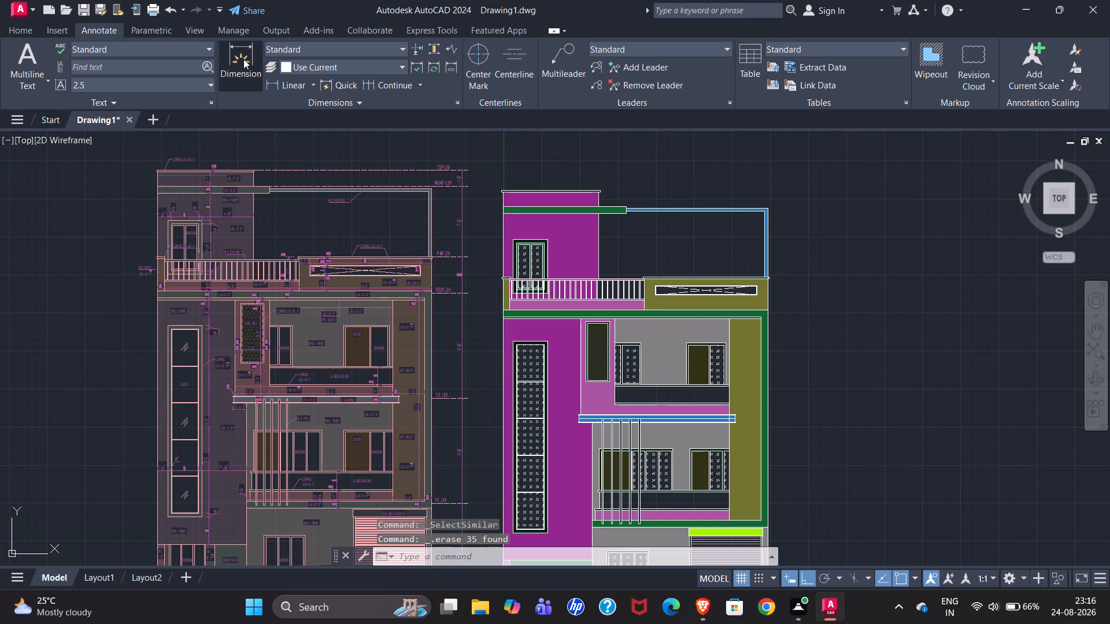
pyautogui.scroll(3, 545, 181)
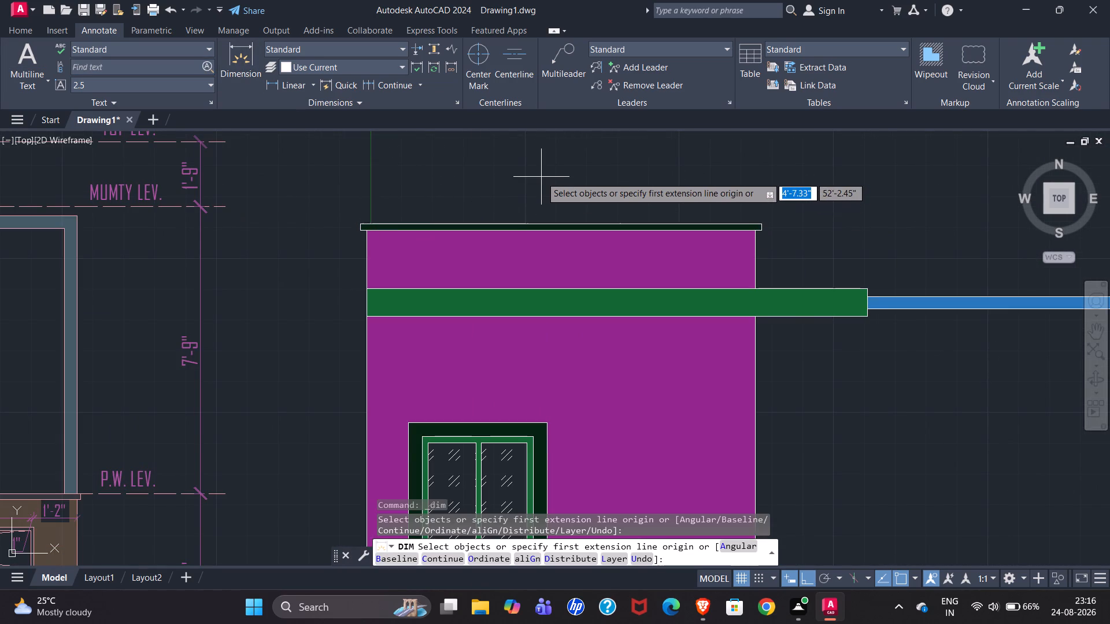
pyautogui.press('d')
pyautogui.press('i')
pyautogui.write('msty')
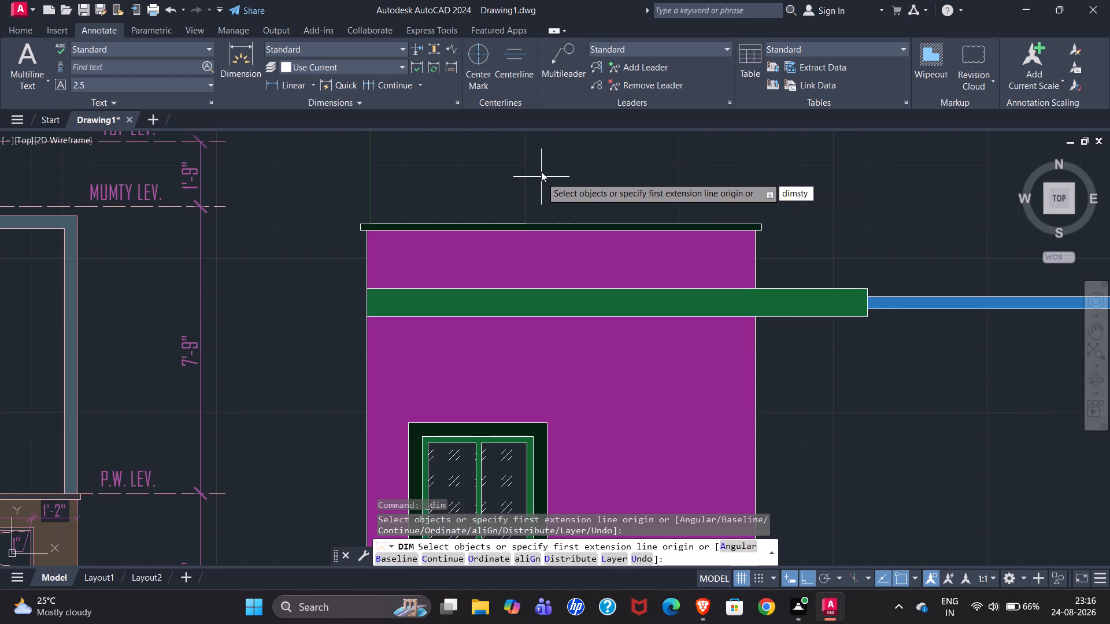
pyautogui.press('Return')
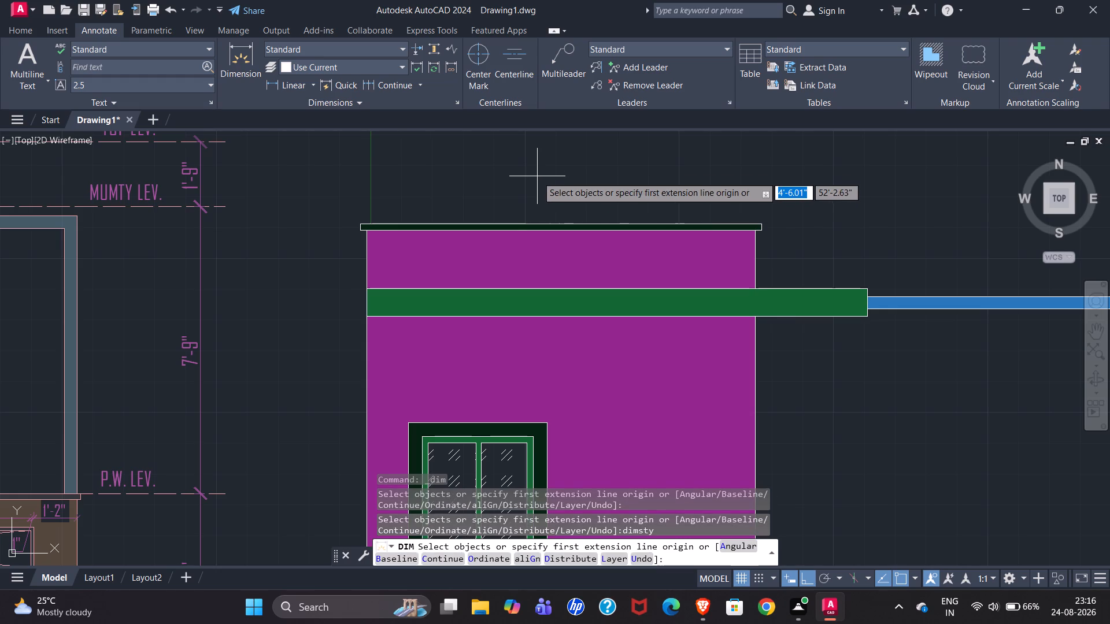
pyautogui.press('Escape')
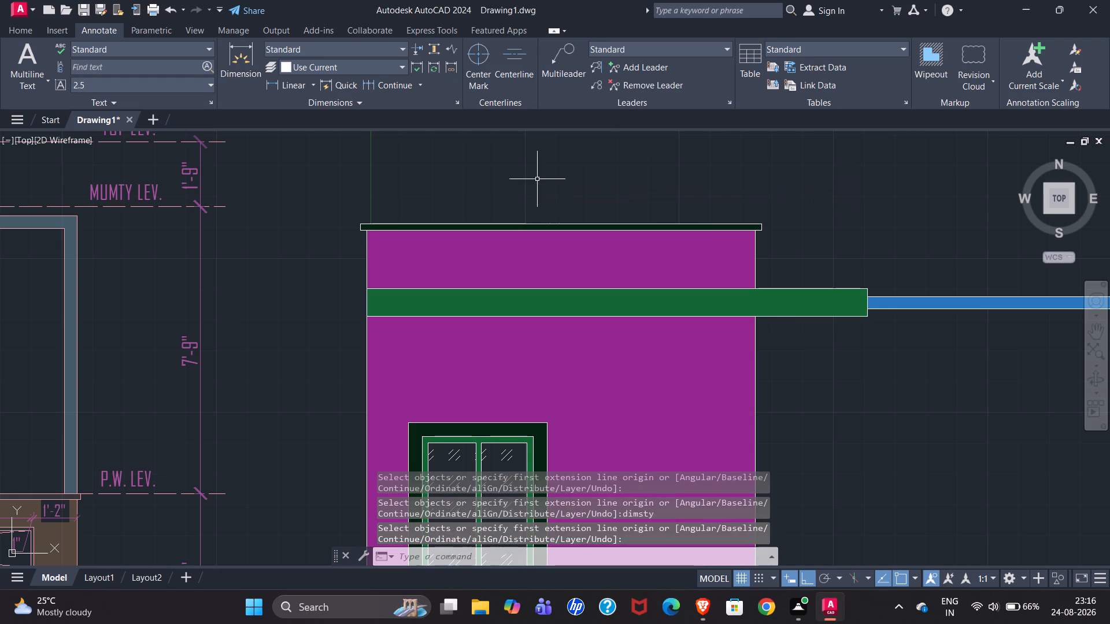
# Modify the Standard dimension style, setting its text height and arrow size to 3", and close the style manager.
pyautogui.write('dimsty')
pyautogui.press('Return')
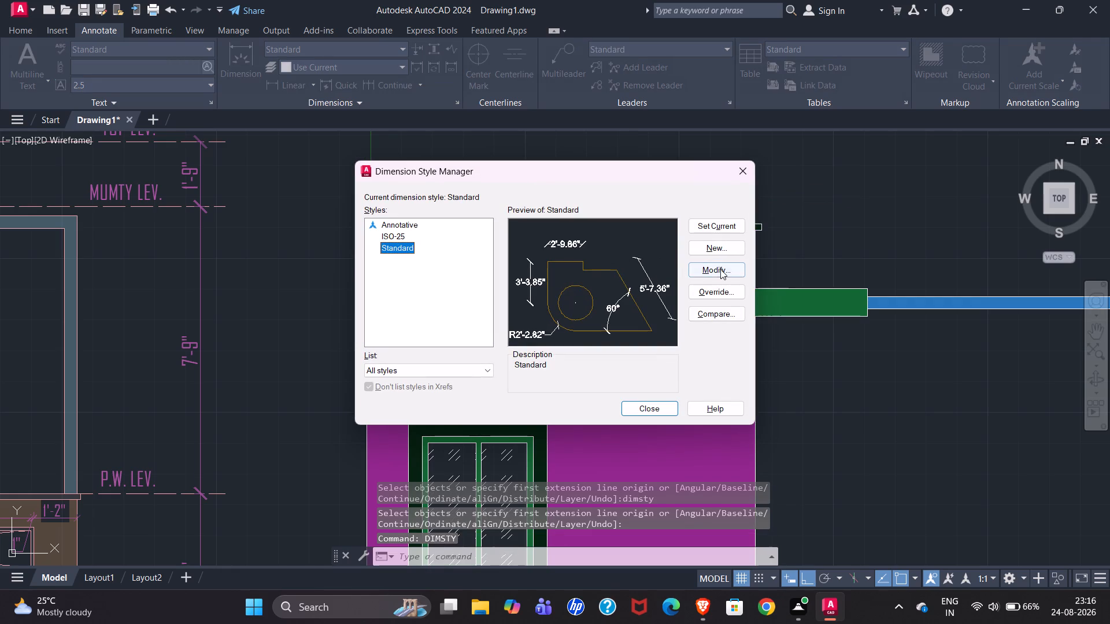
pyautogui.click(720, 269)
pyautogui.moveTo(518, 247); pyautogui.dragTo(473, 247)
pyautogui.write('3"')
pyautogui.press('Return')
pyautogui.click(423, 146)
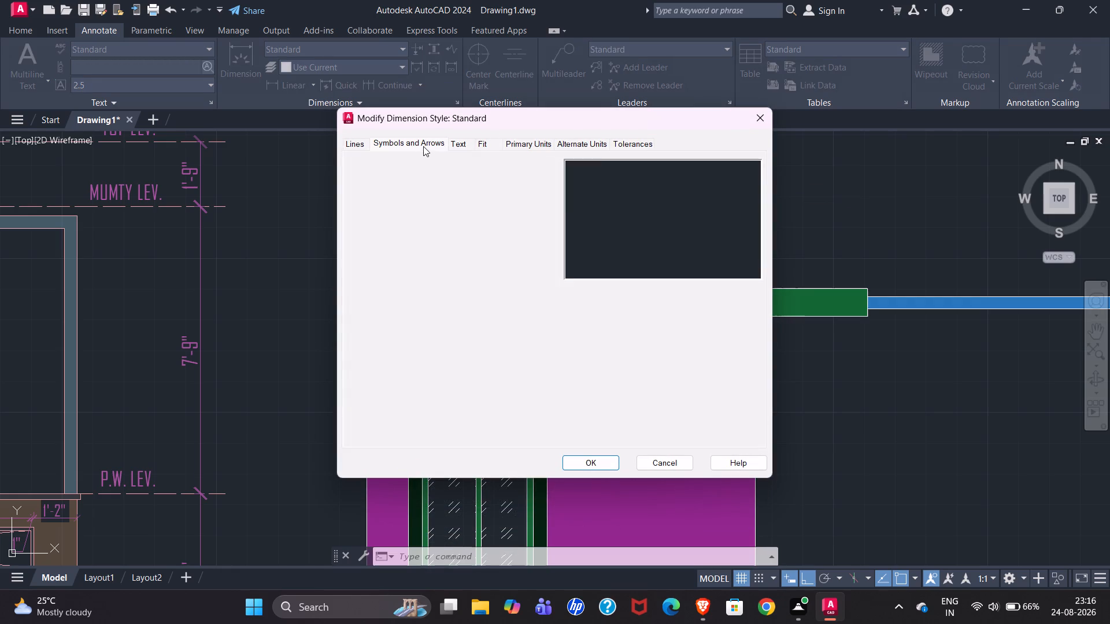
pyautogui.moveTo(381, 282); pyautogui.dragTo(349, 293)
pyautogui.press('3')
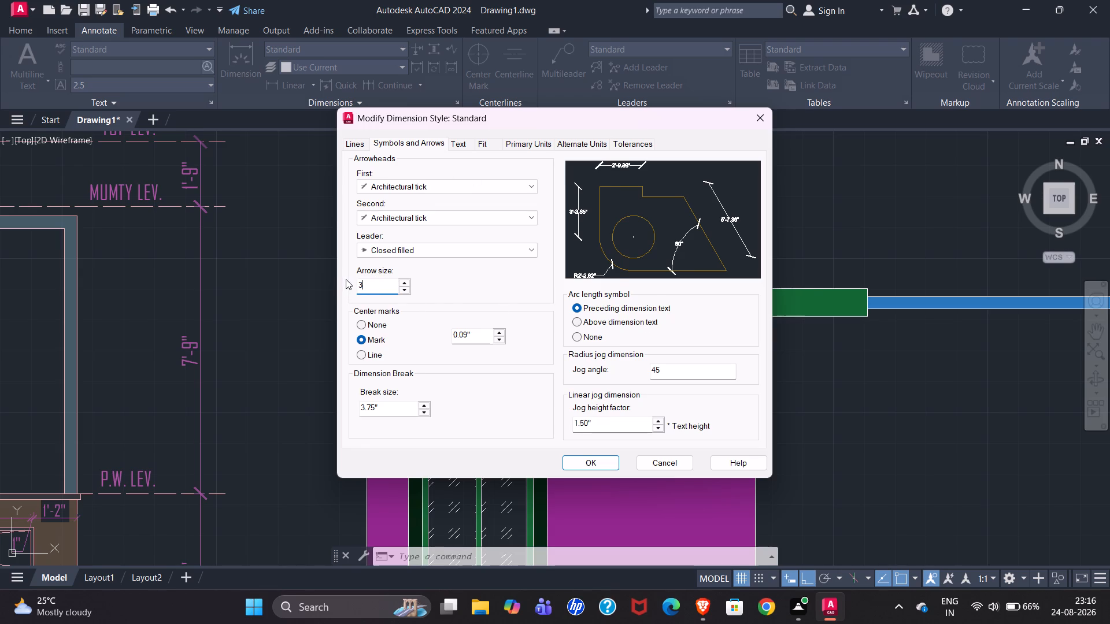
pyautogui.hotkey('shift', '"')
pyautogui.press('Return')
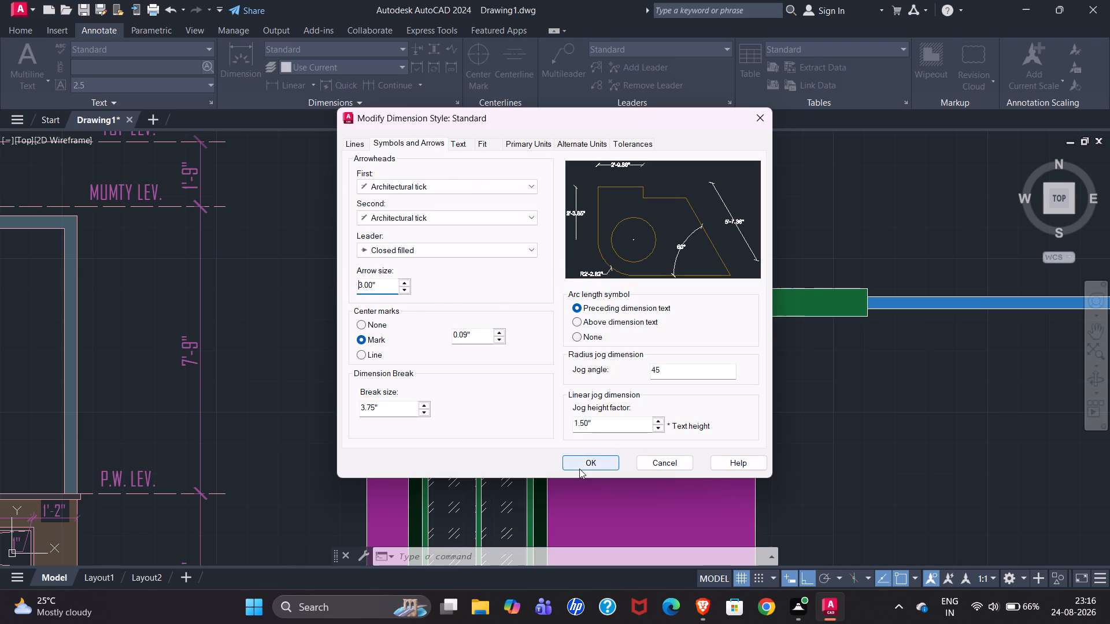
pyautogui.click(579, 467)
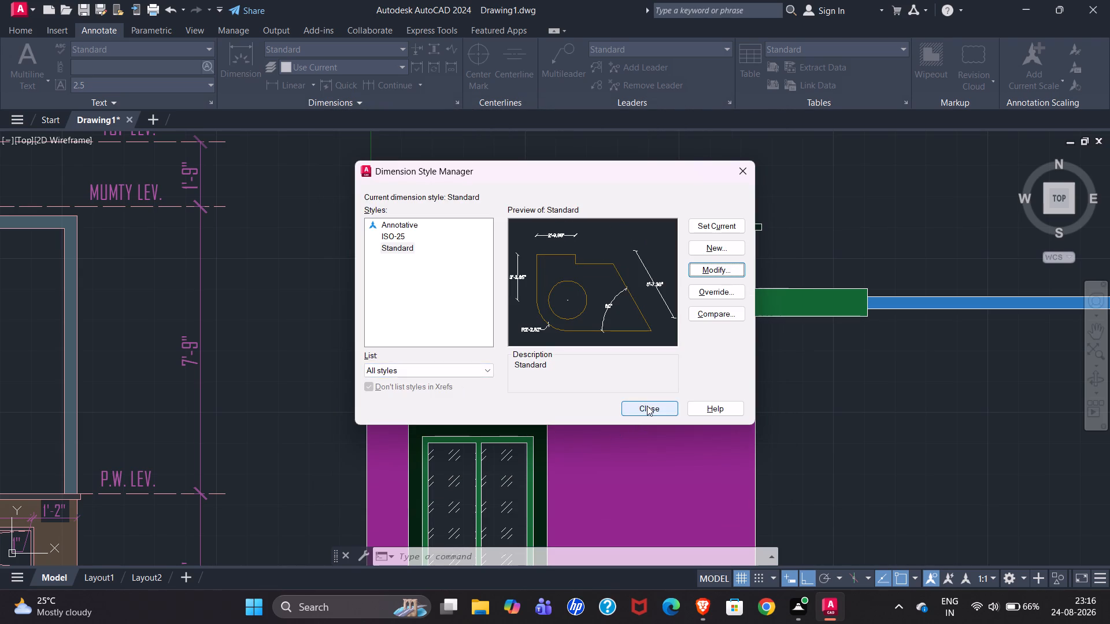
pyautogui.click(647, 406)
# Dimension the overall height of the blue steps below the shutter, placing the vertical dimension just outside the facade's right edge.
pyautogui.scroll(-2, 139, 228)
pyautogui.scroll(-2, 299, 190)
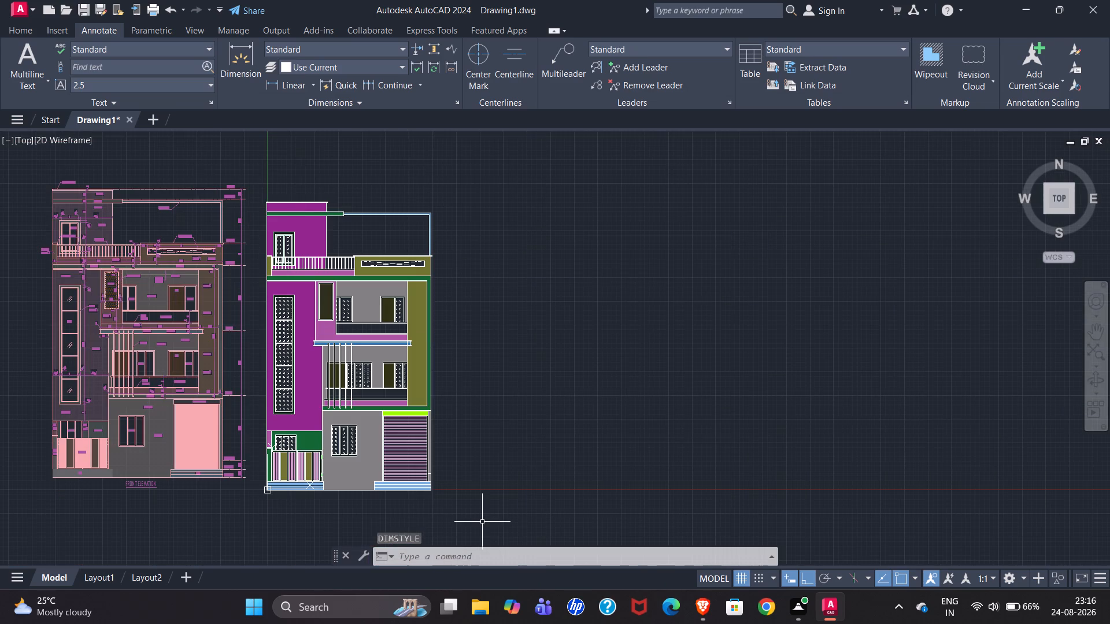
pyautogui.scroll(3, 417, 514)
pyautogui.scroll(3, 478, 450)
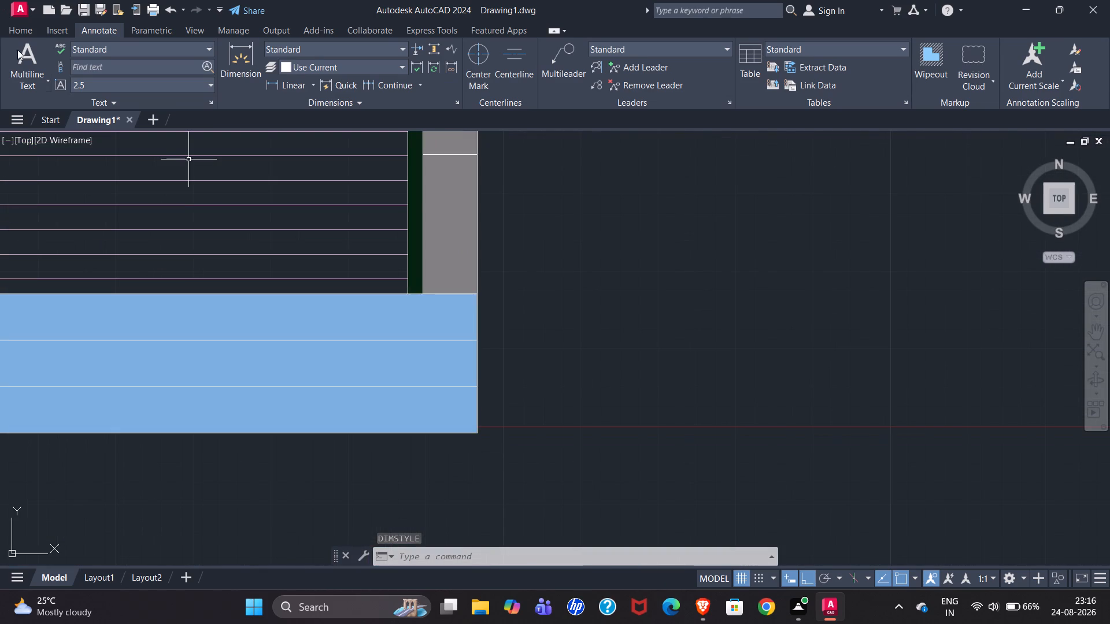
pyautogui.click(238, 57)
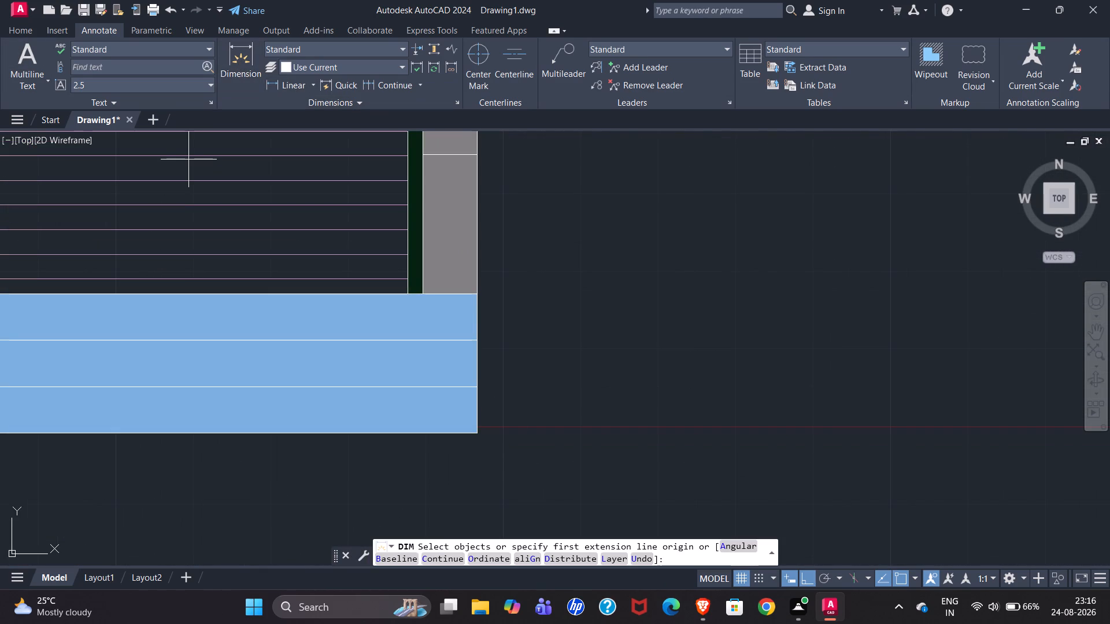
pyautogui.click(476, 433)
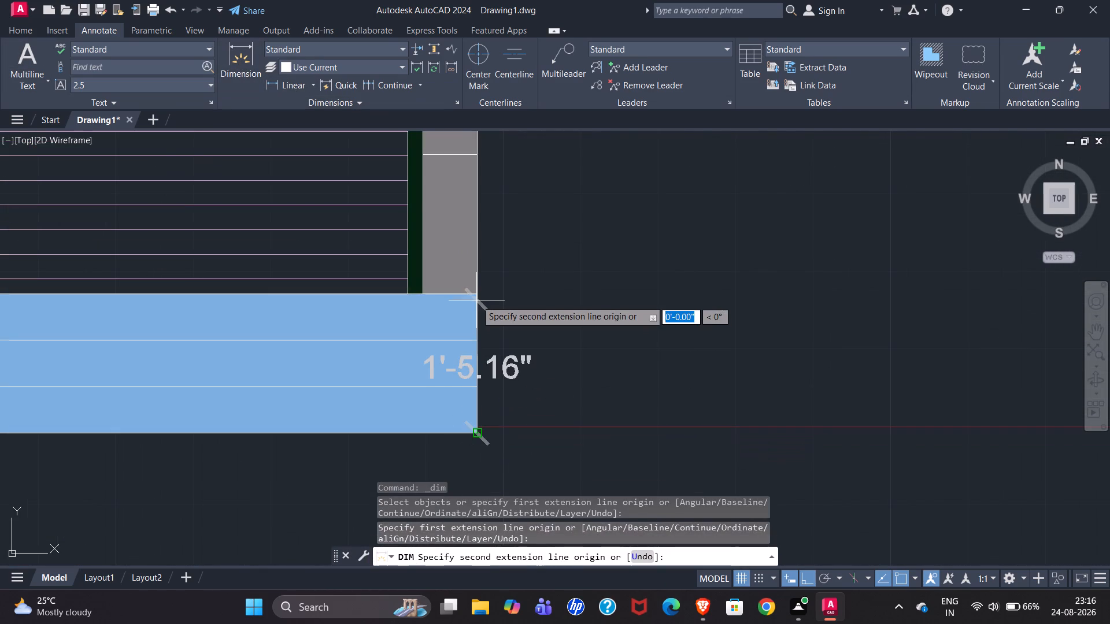
pyautogui.click(476, 292)
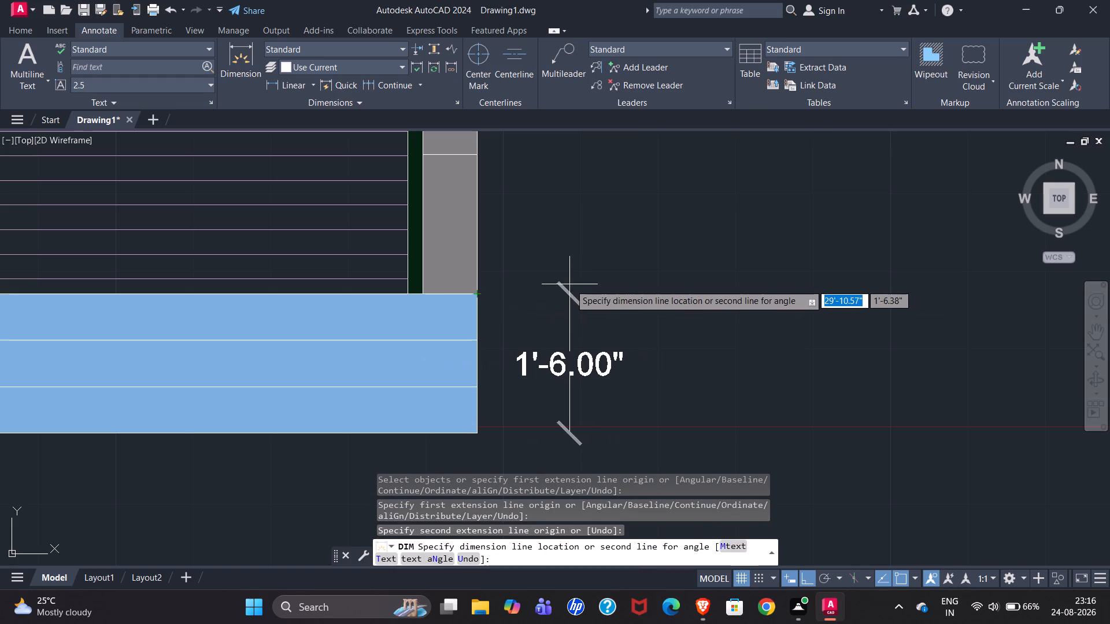
pyautogui.click(584, 287)
# Continue the dimension chain upward to the wall-edge point above the steps, the green band over the shutter, and the blue slab's mid-height.
pyautogui.click(383, 87)
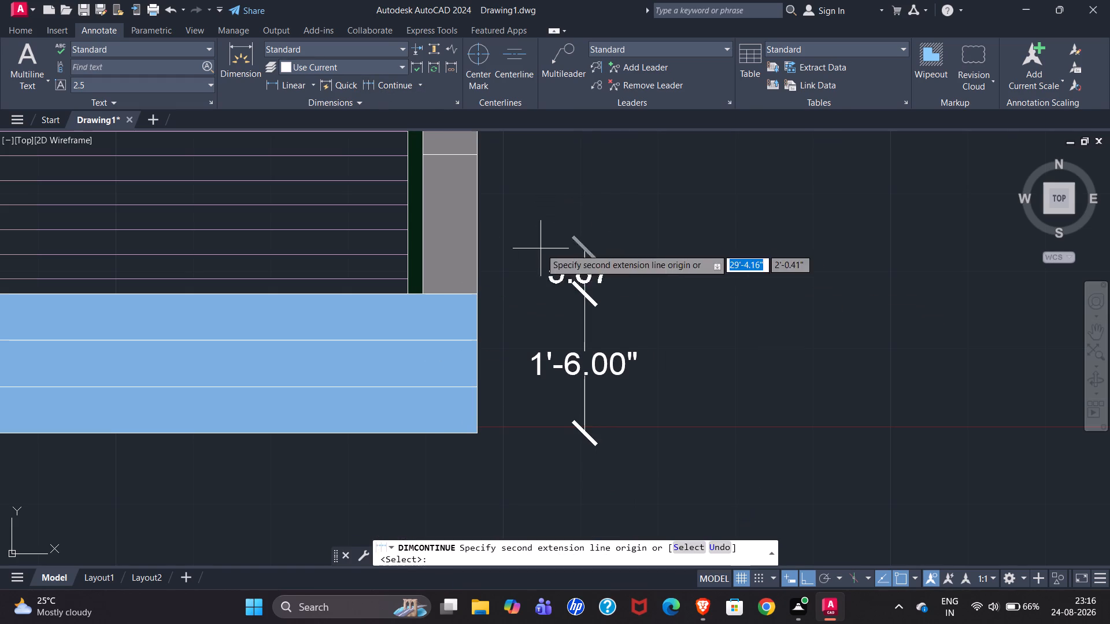
pyautogui.scroll(-1, 427, 410)
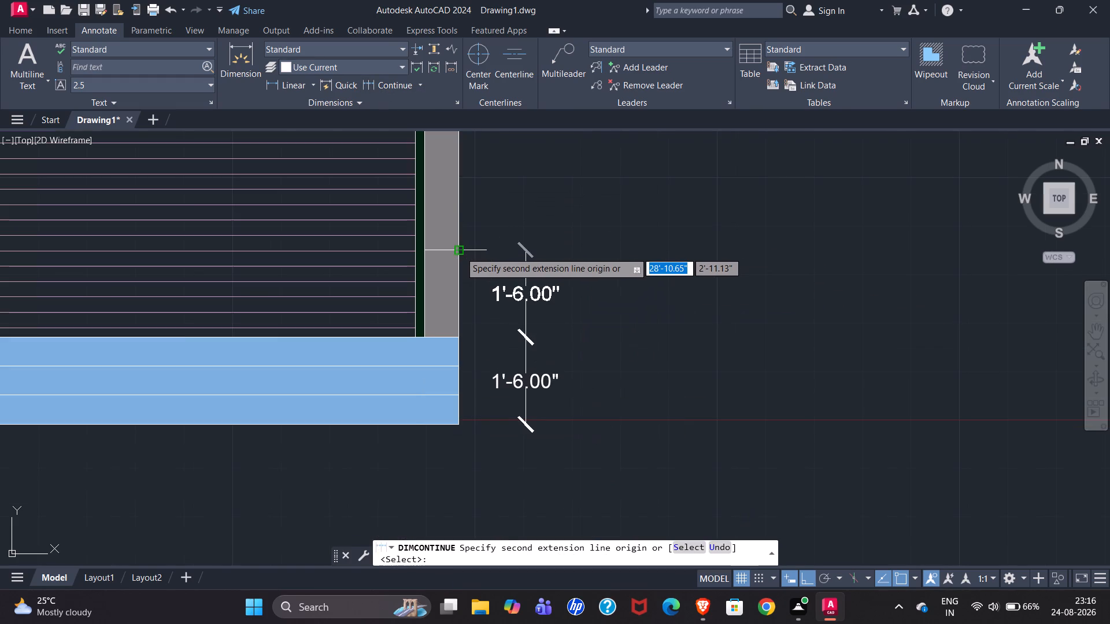
pyautogui.click(460, 252)
pyautogui.scroll(-2, 438, 450)
pyautogui.scroll(-1, 453, 379)
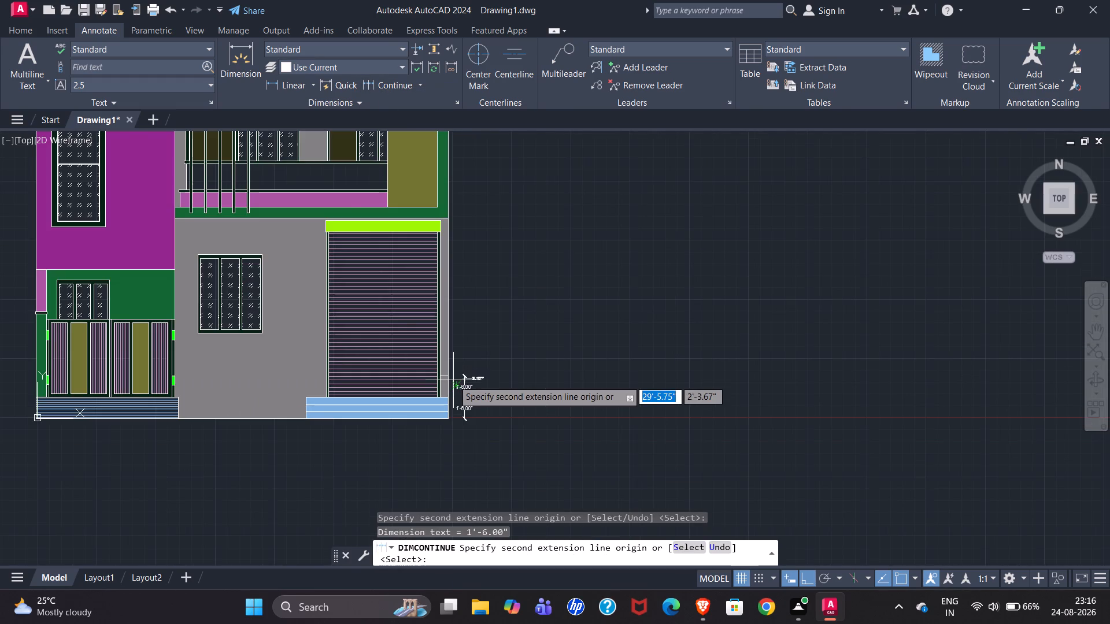
pyautogui.scroll(3, 446, 213)
pyautogui.scroll(-1, 452, 210)
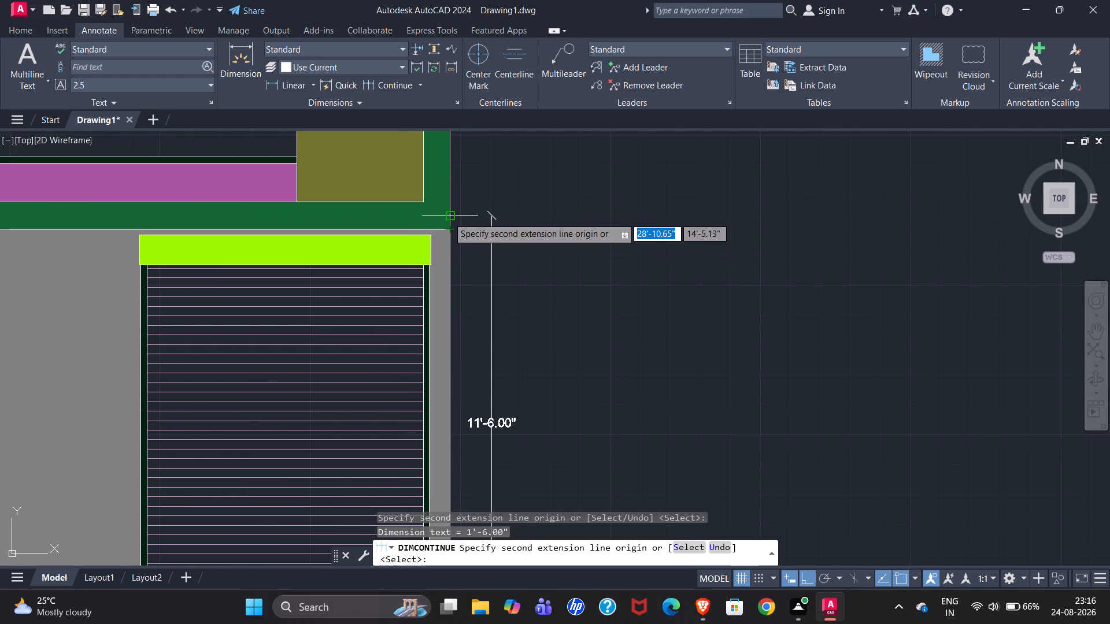
pyautogui.click(448, 217)
pyautogui.scroll(-3, 431, 305)
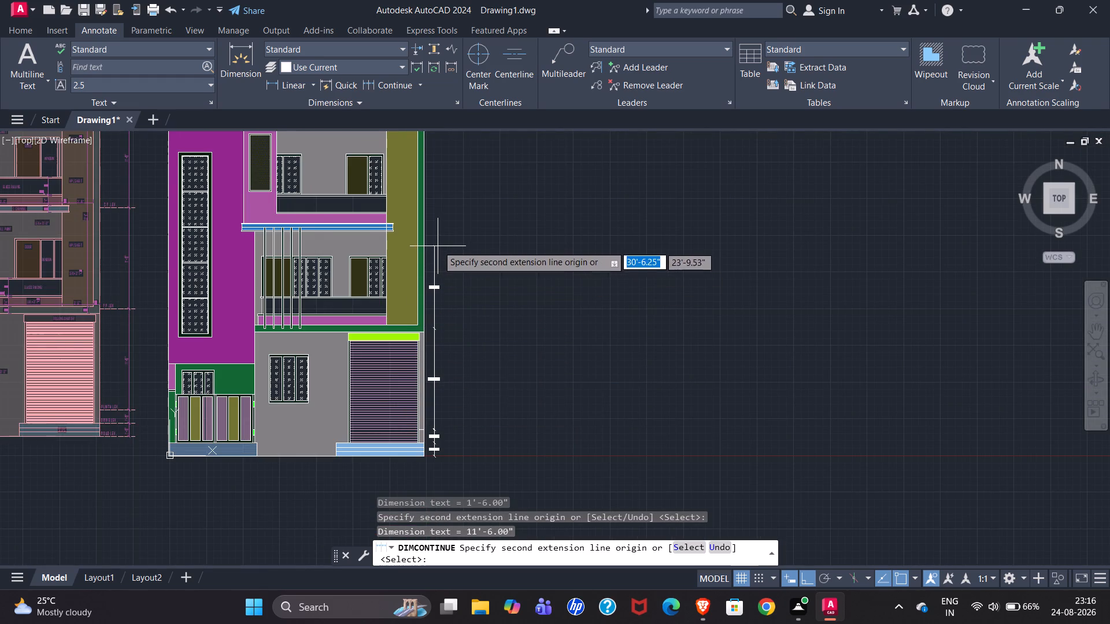
pyautogui.scroll(-2, 438, 246)
pyautogui.scroll(3, 428, 204)
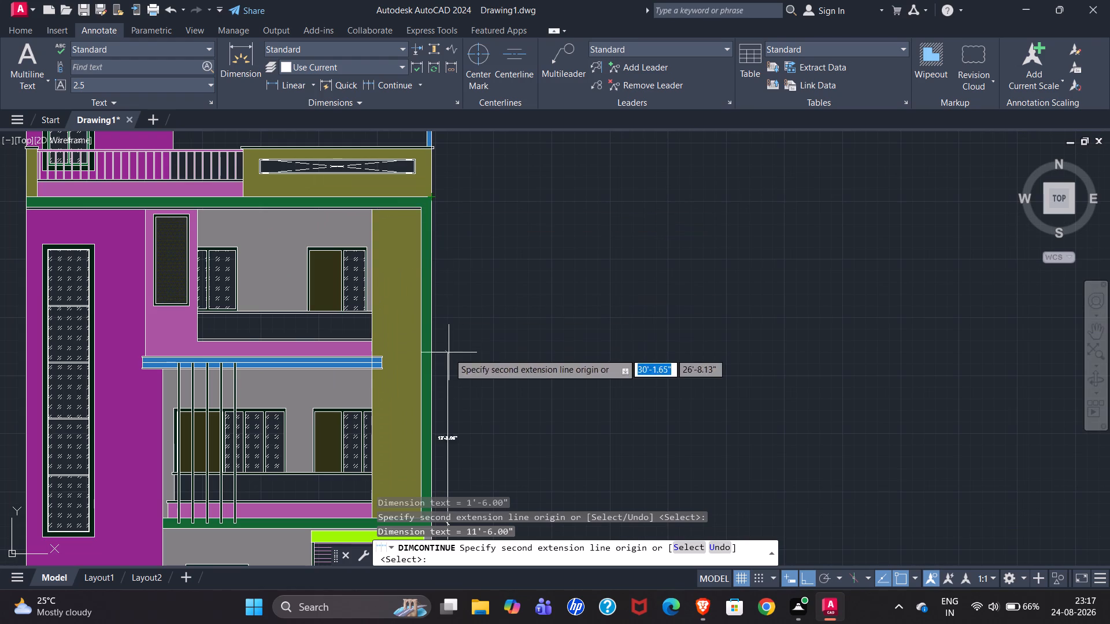
pyautogui.scroll(2, 380, 363)
pyautogui.click(379, 365)
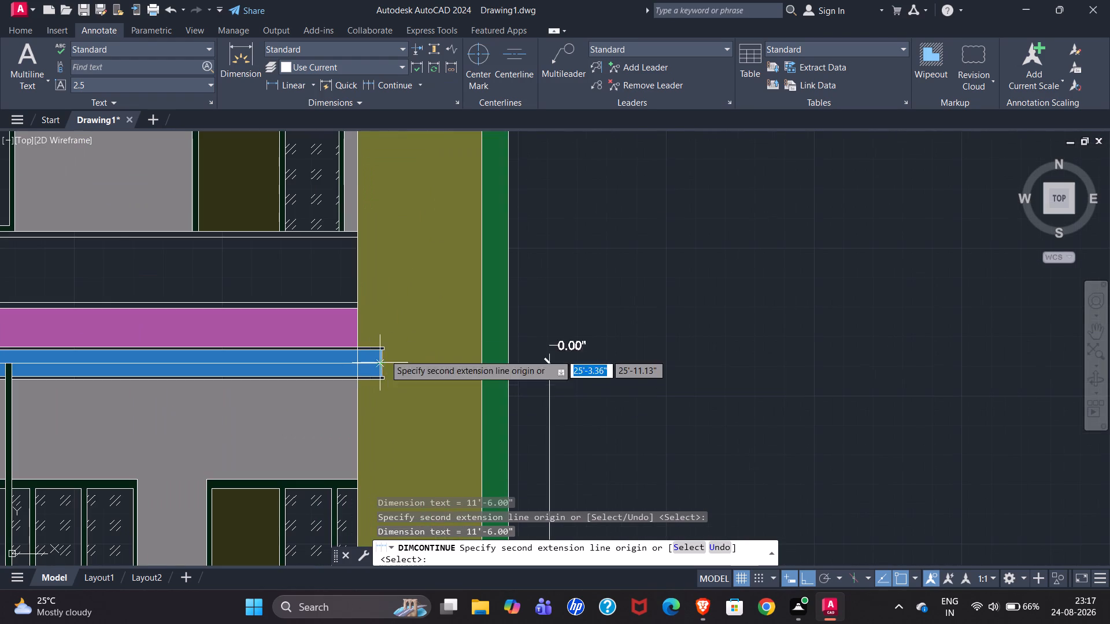
# Continue the chain to the midpoint of the upper green band's thickness, then to the top of the olive parapet's coping.
pyautogui.scroll(-2, 437, 259)
pyautogui.scroll(2, 506, 402)
pyautogui.scroll(-3, 501, 398)
pyautogui.scroll(3, 441, 240)
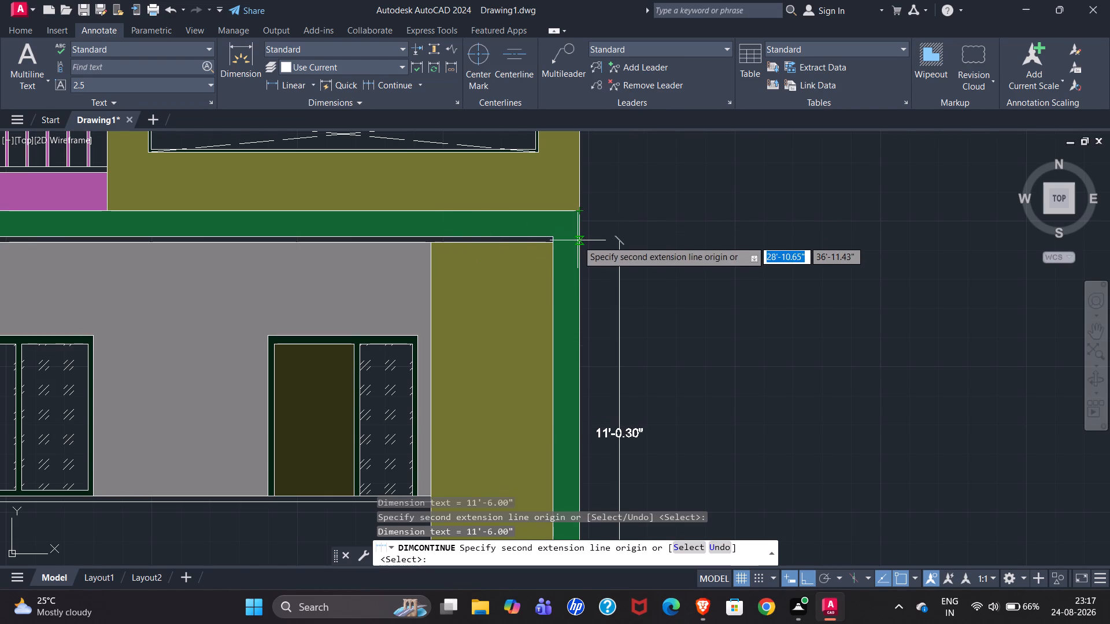
pyautogui.write('m2p')
pyautogui.press('Return')
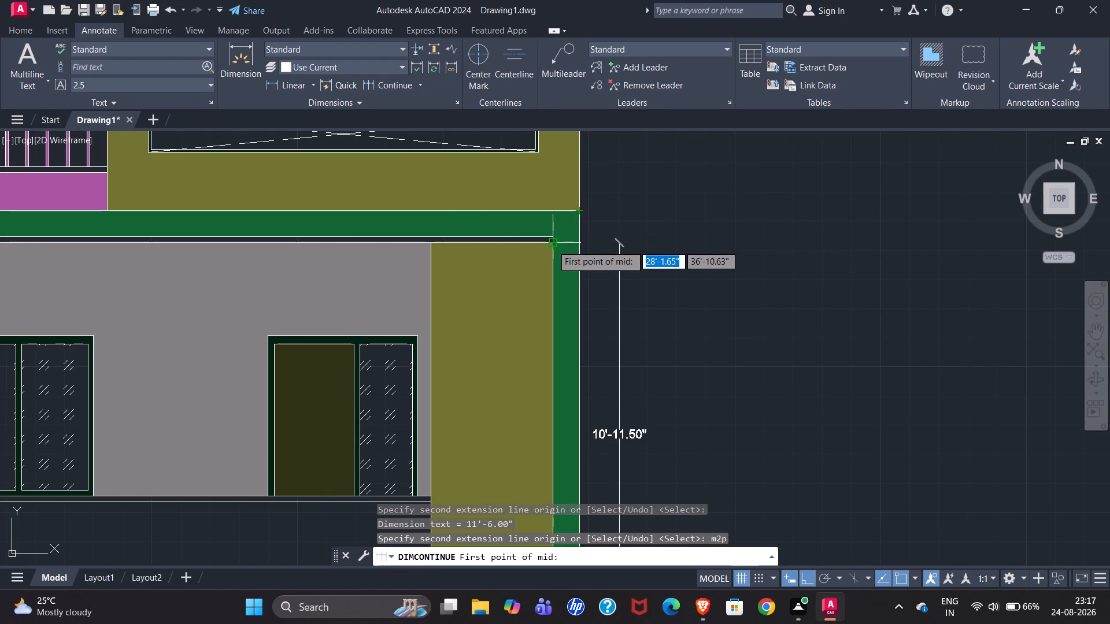
pyautogui.scroll(2, 549, 240)
pyautogui.click(552, 234)
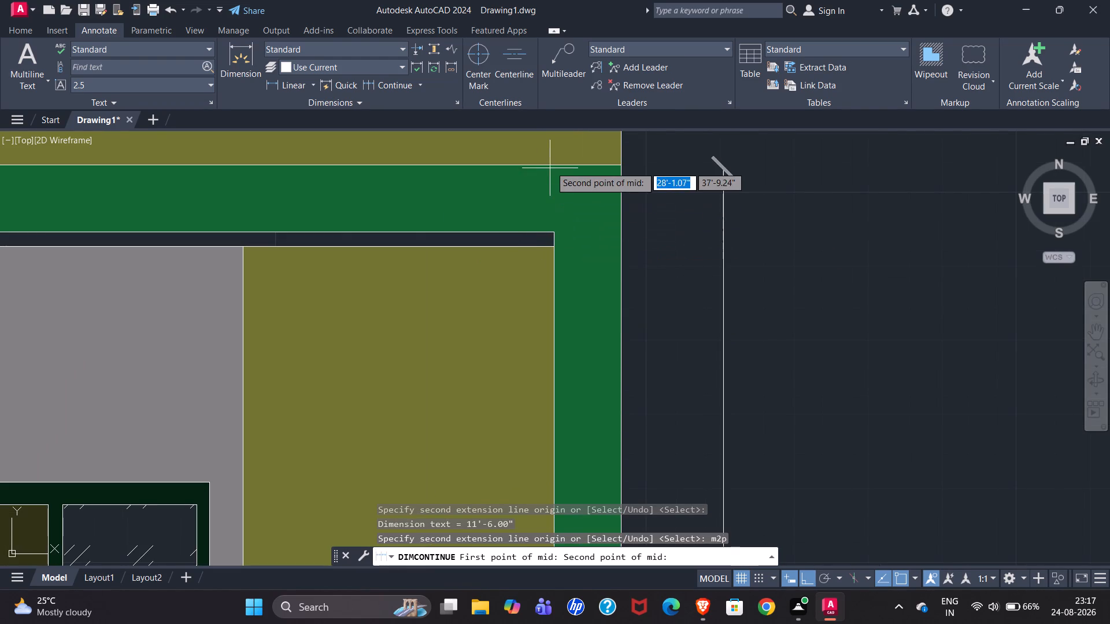
pyautogui.click(553, 164)
pyautogui.scroll(-2, 531, 191)
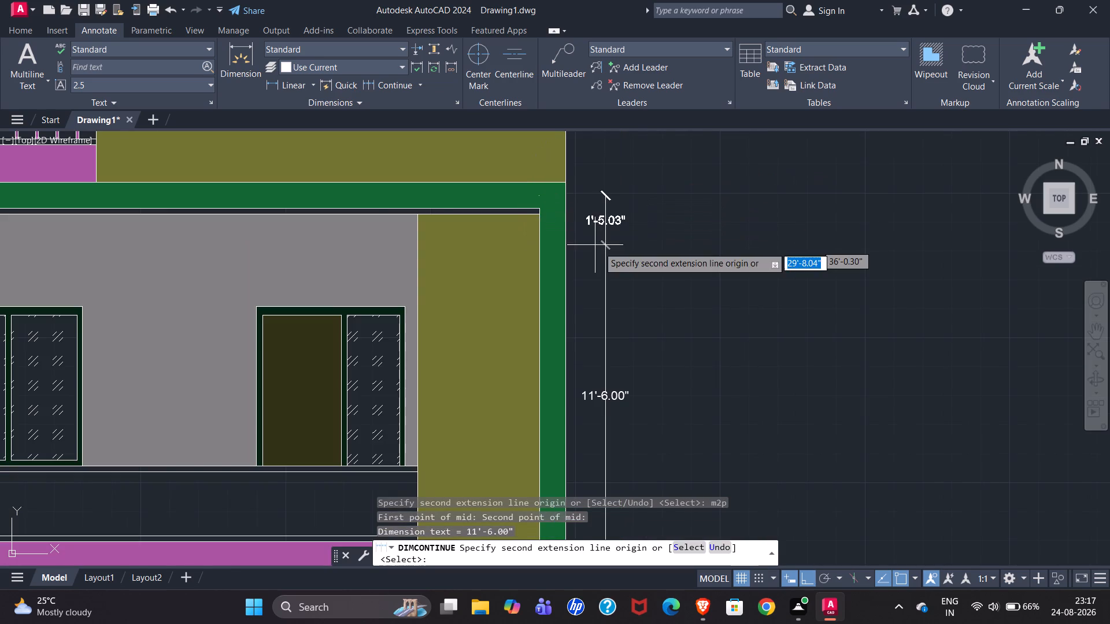
pyautogui.scroll(-1, 549, 345)
pyautogui.scroll(3, 556, 158)
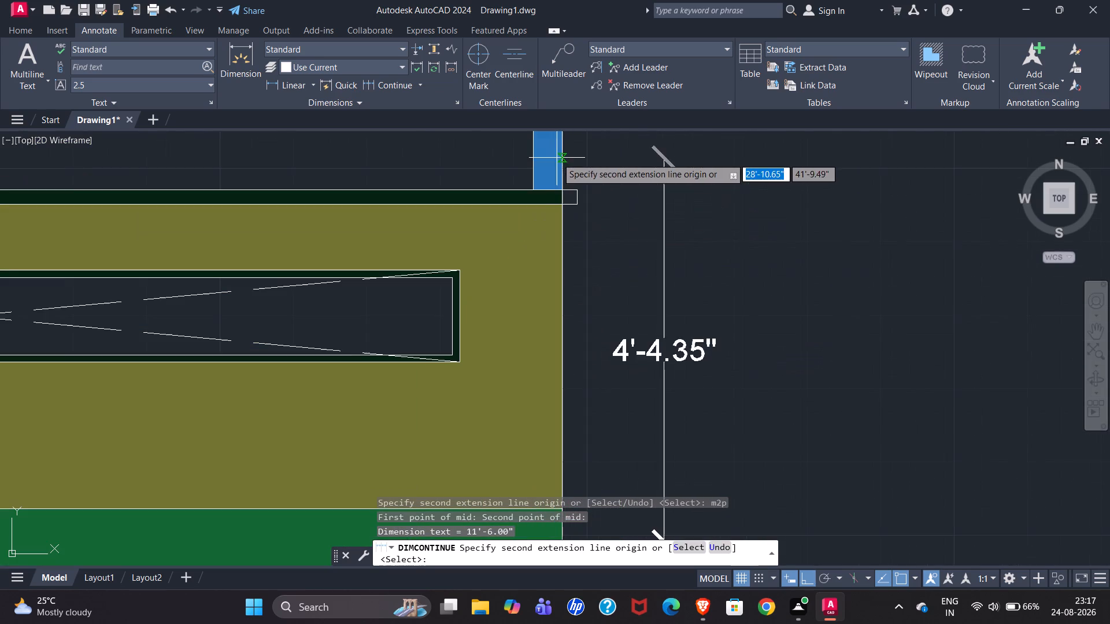
pyautogui.click(564, 185)
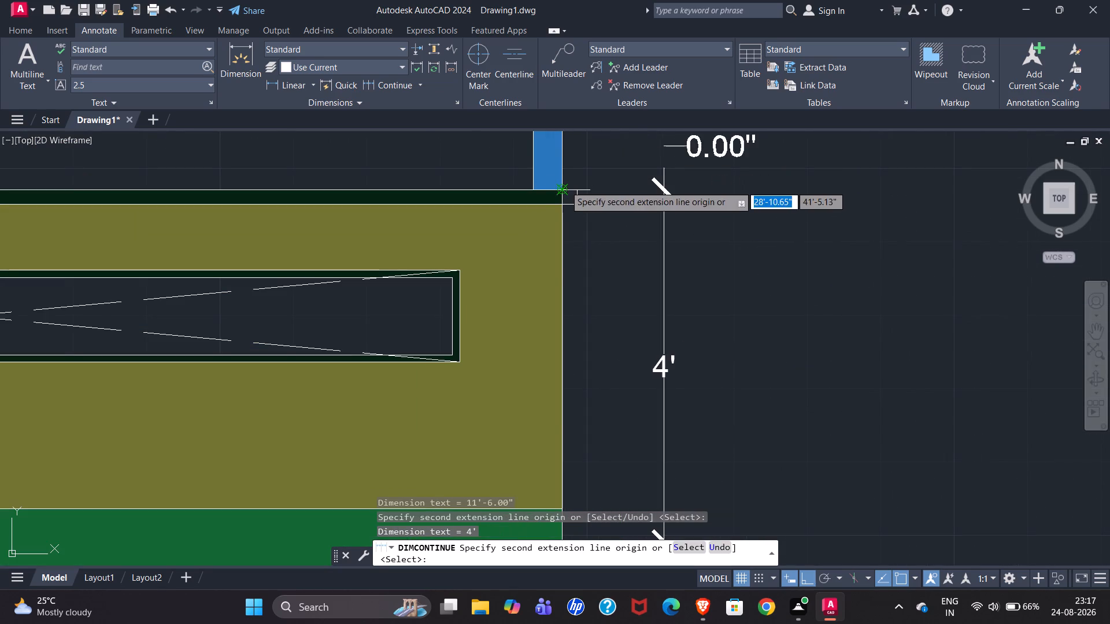
# Continue the chain to the top of the tower's green band and the tower coping's top edge, ending the chain there.
pyautogui.scroll(-4, 484, 398)
pyautogui.scroll(2, 515, 255)
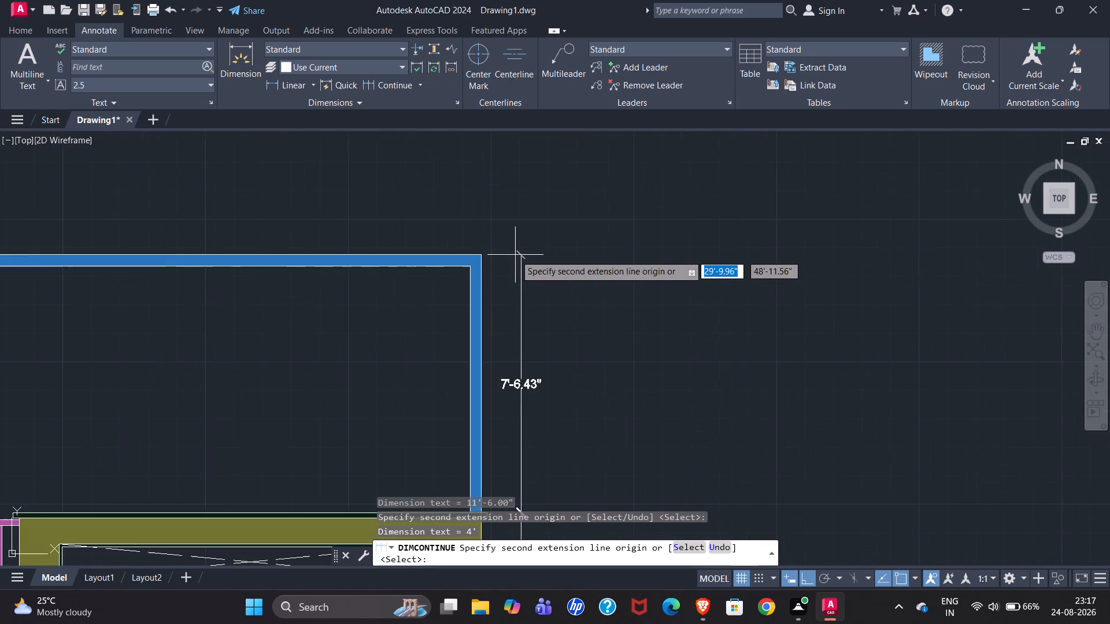
pyautogui.scroll(-1, 639, 244)
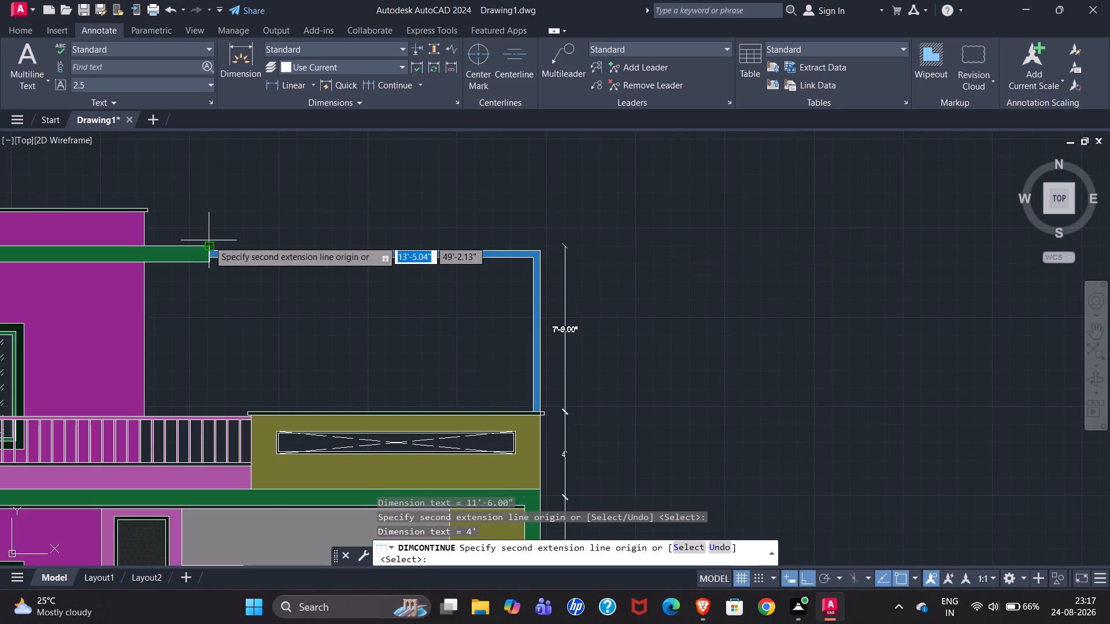
pyautogui.click(208, 247)
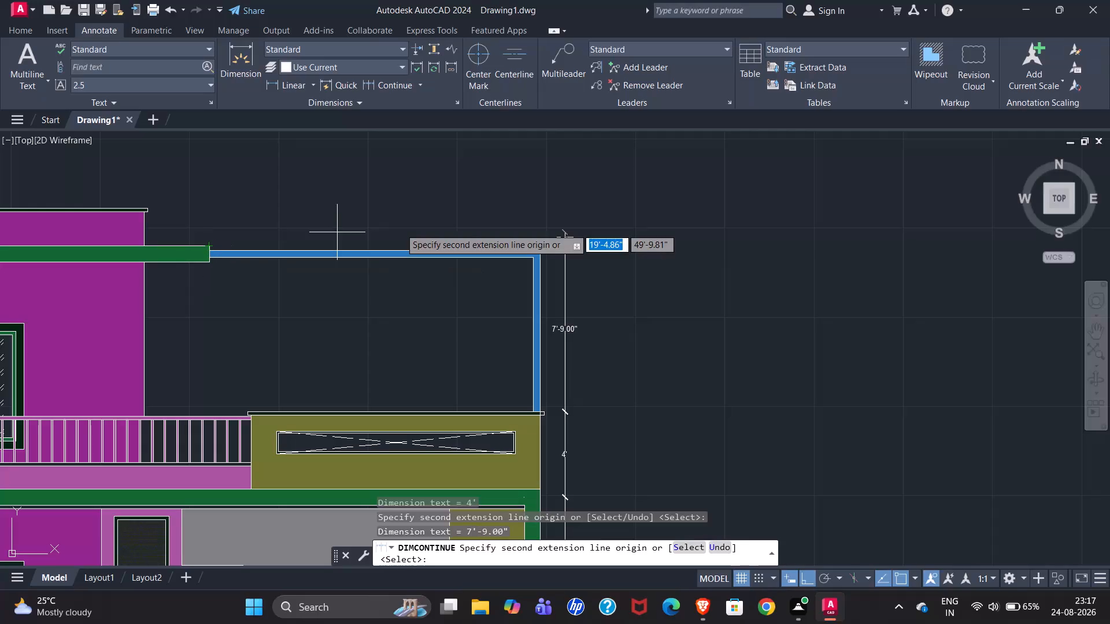
pyautogui.scroll(-1, 715, 224)
pyautogui.scroll(4, 340, 210)
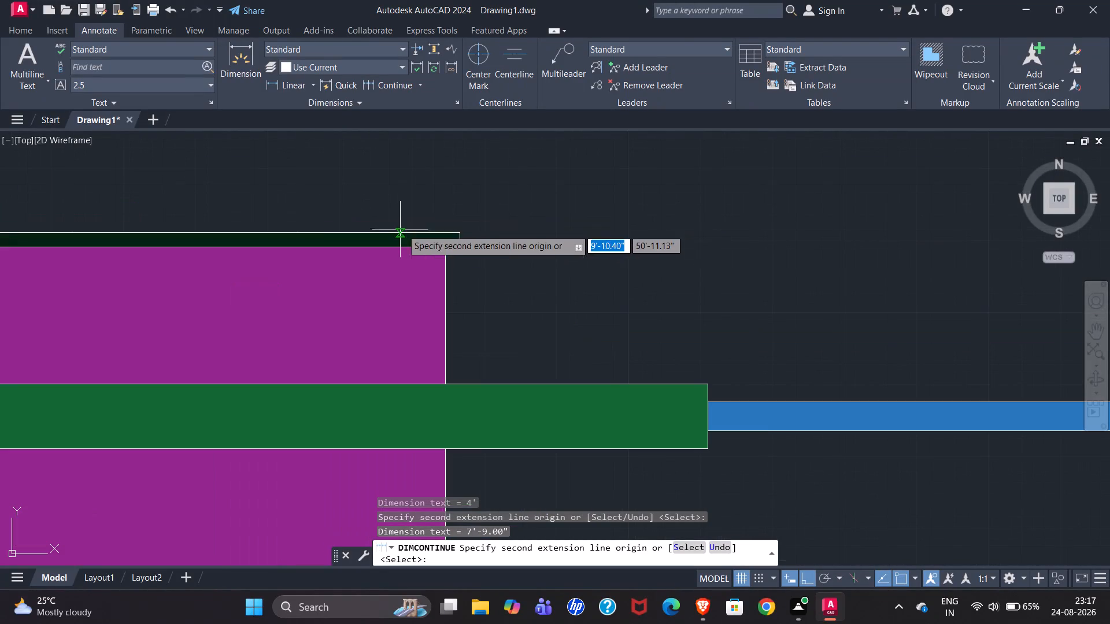
pyautogui.click(456, 232)
pyautogui.scroll(-3, 314, 229)
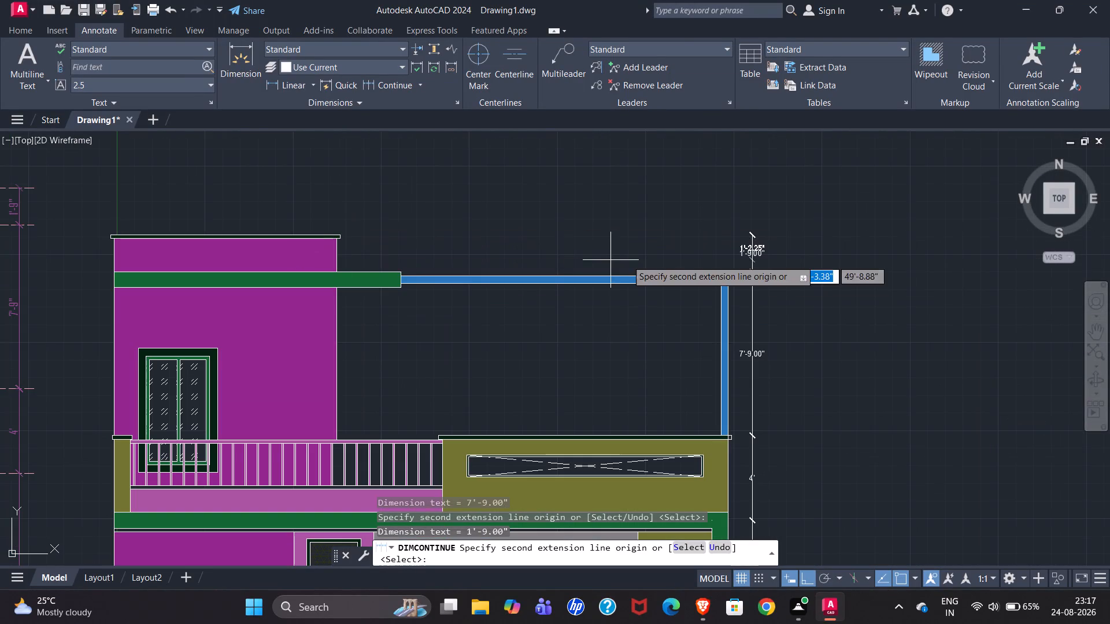
pyautogui.press('Escape')
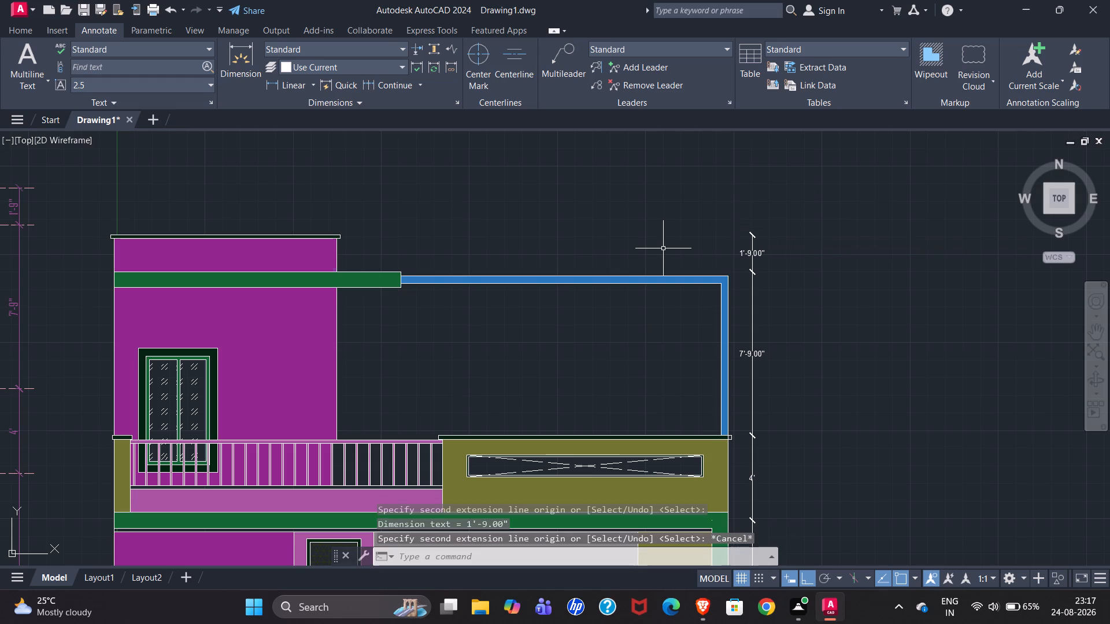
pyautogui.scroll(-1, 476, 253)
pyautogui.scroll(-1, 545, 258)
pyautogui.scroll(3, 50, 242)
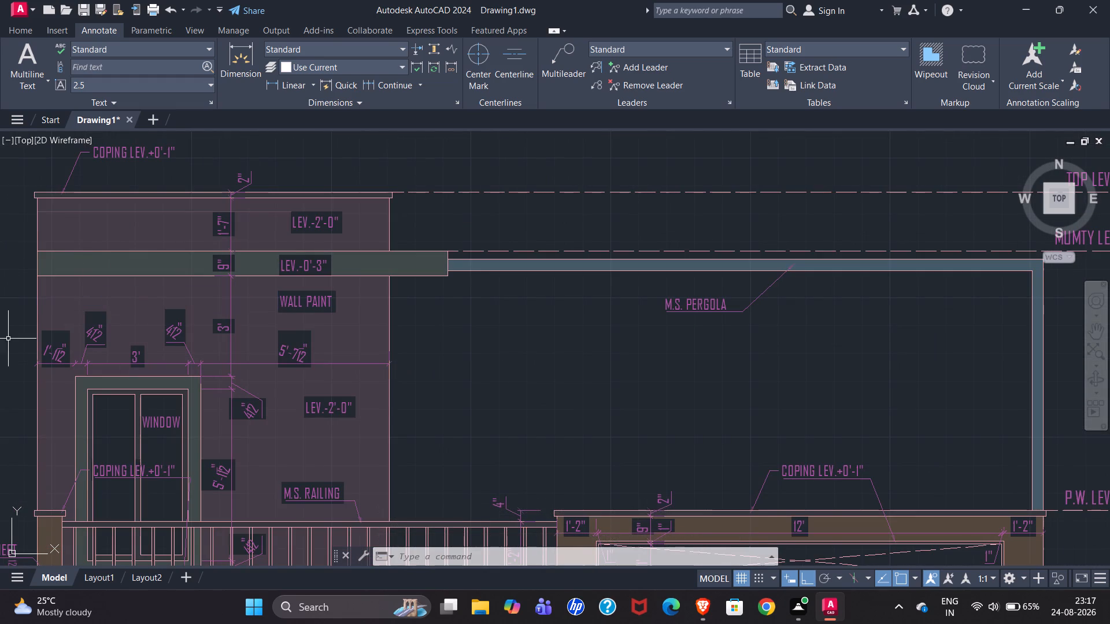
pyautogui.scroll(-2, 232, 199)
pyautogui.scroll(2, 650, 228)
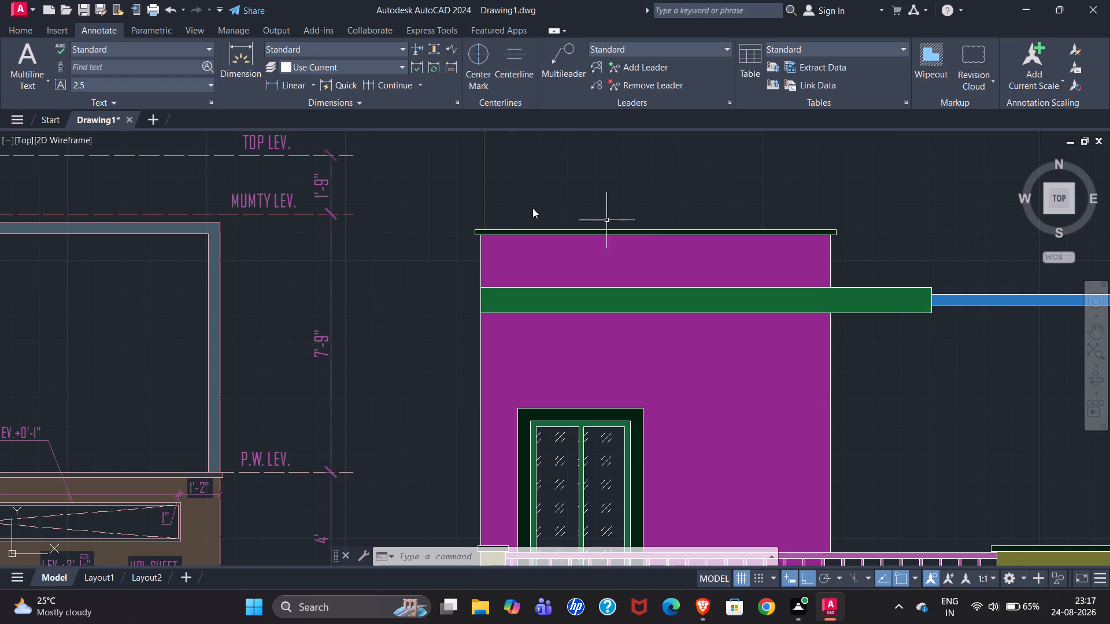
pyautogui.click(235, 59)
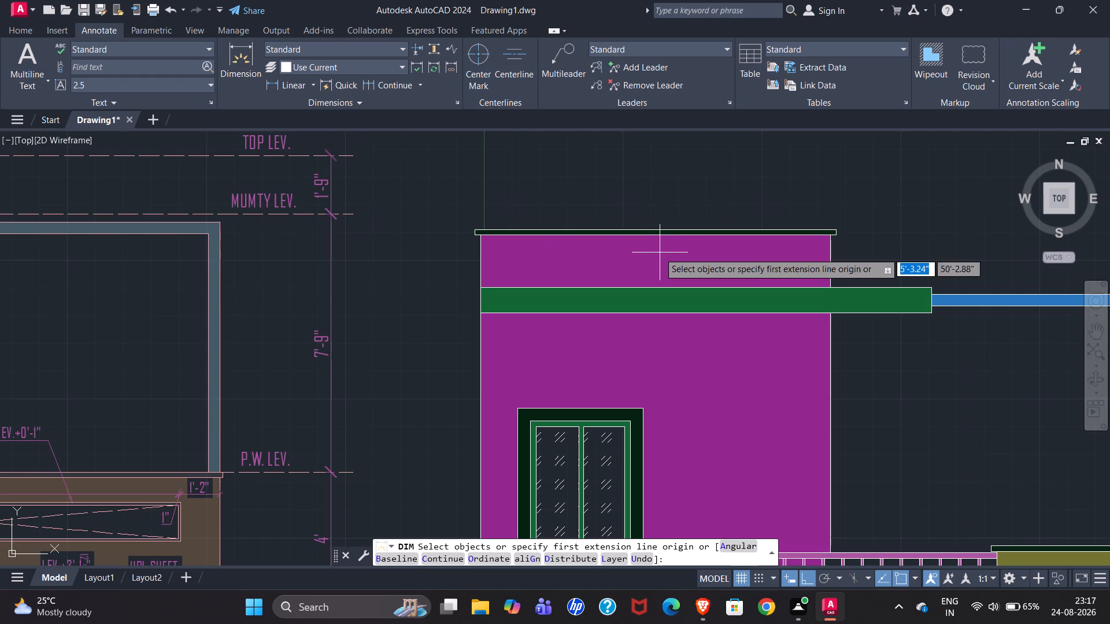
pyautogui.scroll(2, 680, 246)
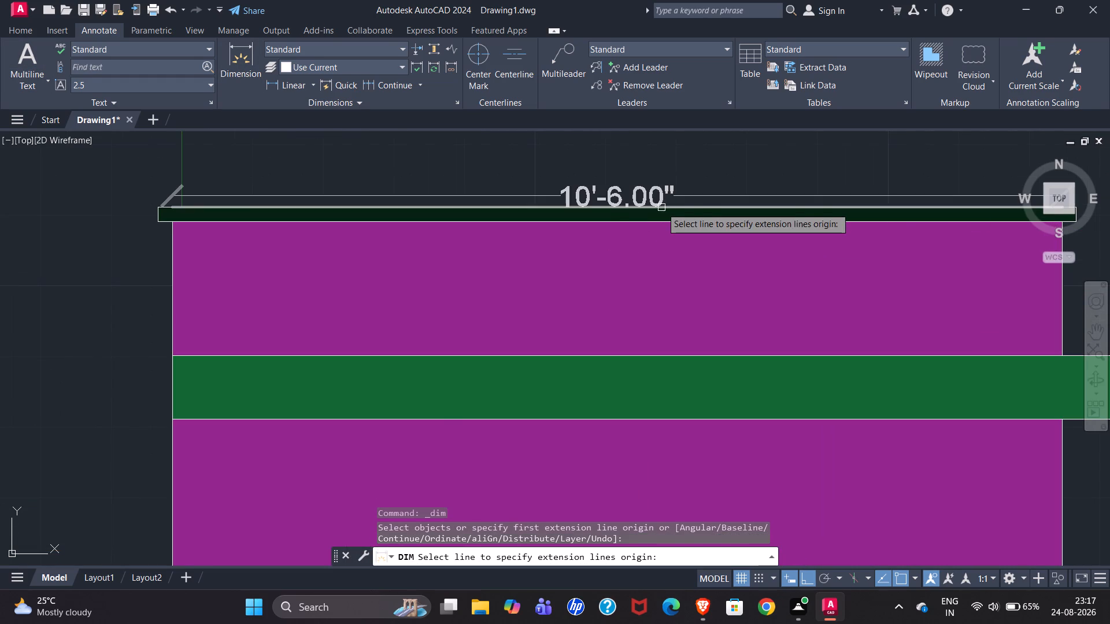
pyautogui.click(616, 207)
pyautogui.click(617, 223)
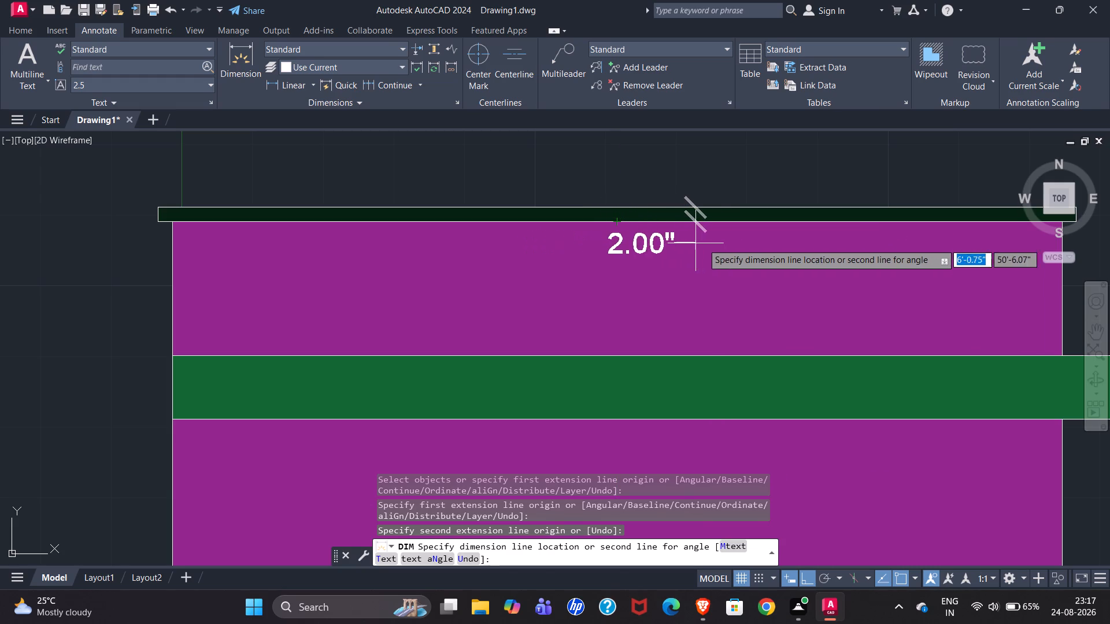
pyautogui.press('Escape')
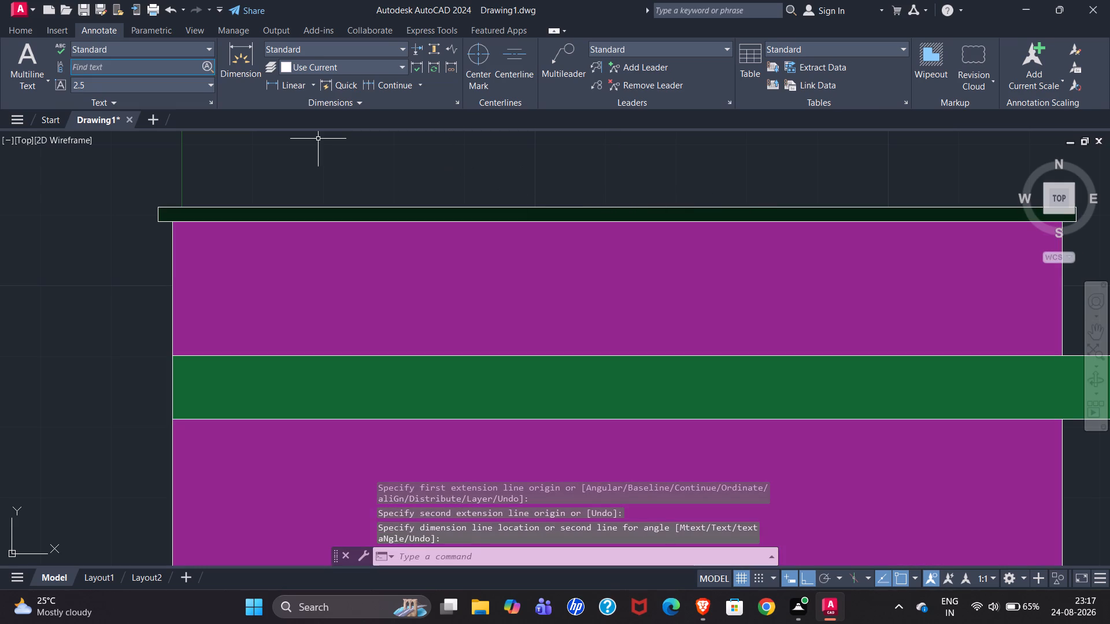
# Dimension the thickness of the coping on top of the magenta tower, placing the vertical dimension right of the tower's centre.
pyautogui.click(239, 66)
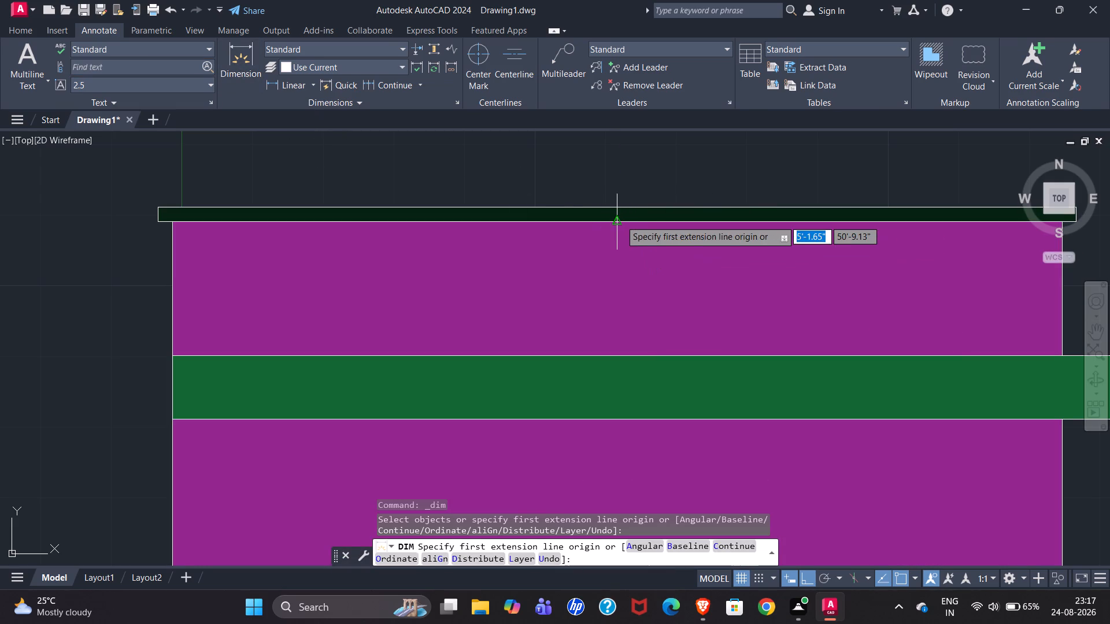
pyautogui.click(620, 220)
pyautogui.click(620, 206)
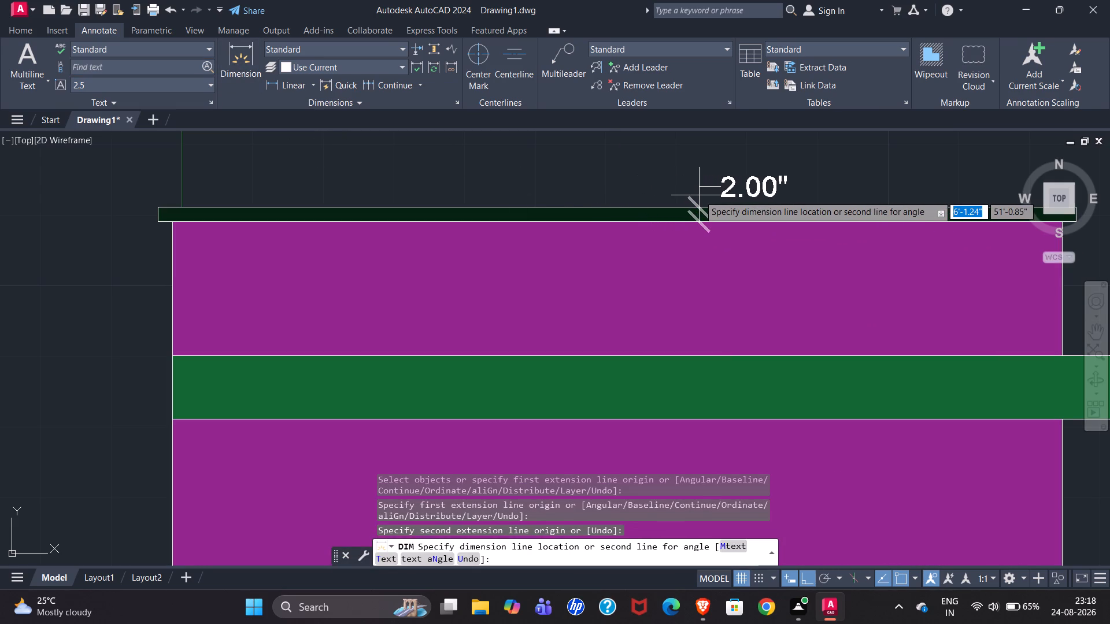
pyautogui.click(701, 195)
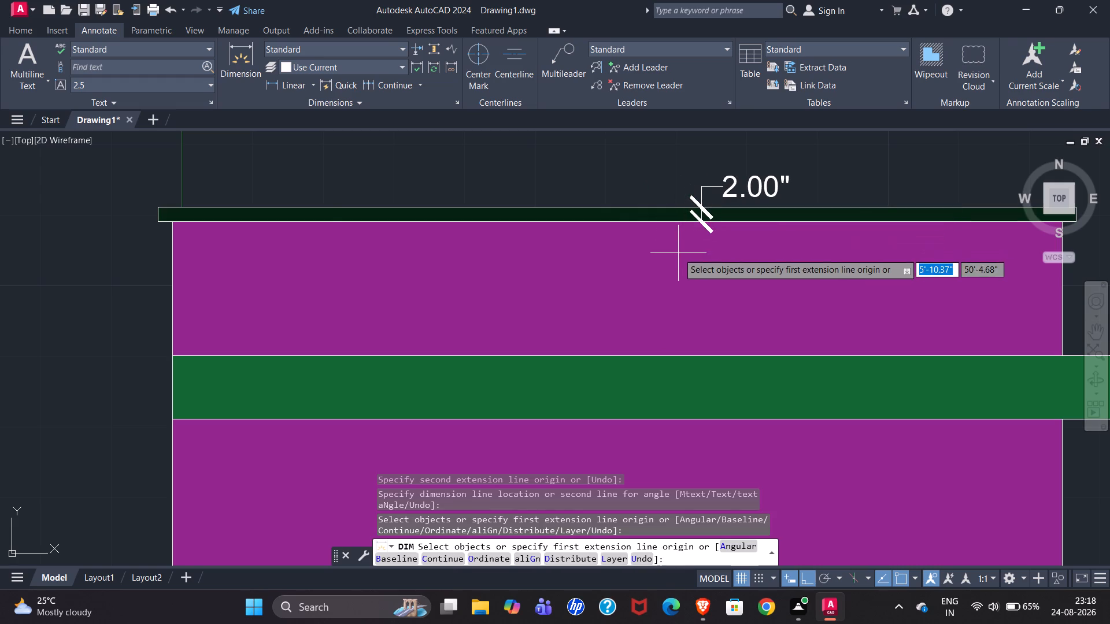
# Dimension the magenta wall height from the coping's underside to the green band's top edge, aligned below the coping thickness dimension.
pyautogui.scroll(-2, 382, 176)
pyautogui.scroll(-1, 499, 206)
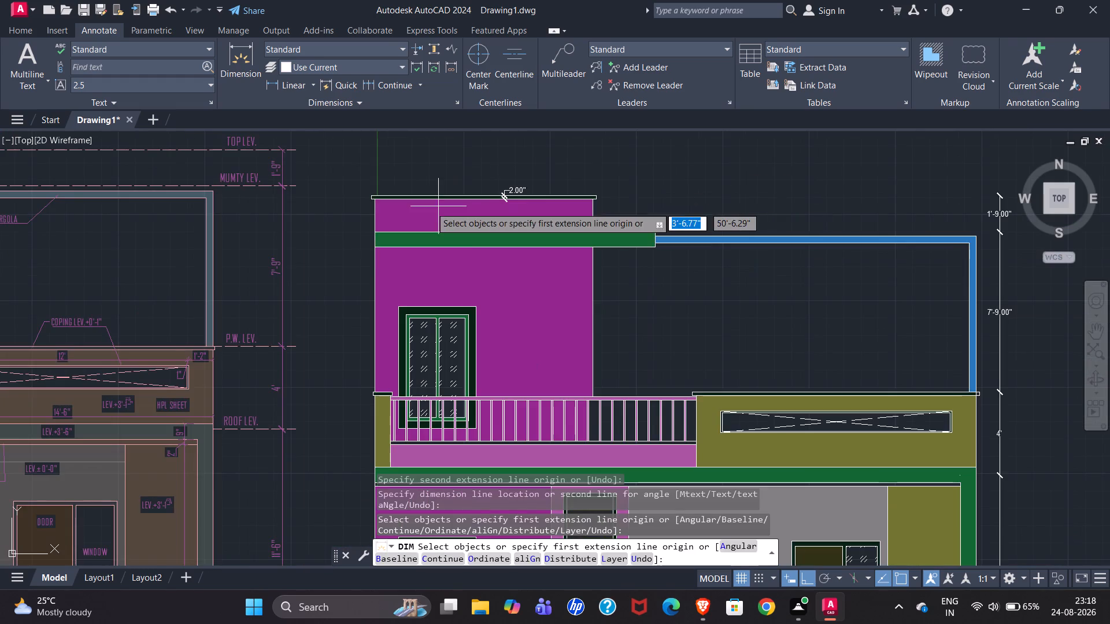
pyautogui.scroll(-1, 291, 221)
pyautogui.scroll(-1, 453, 176)
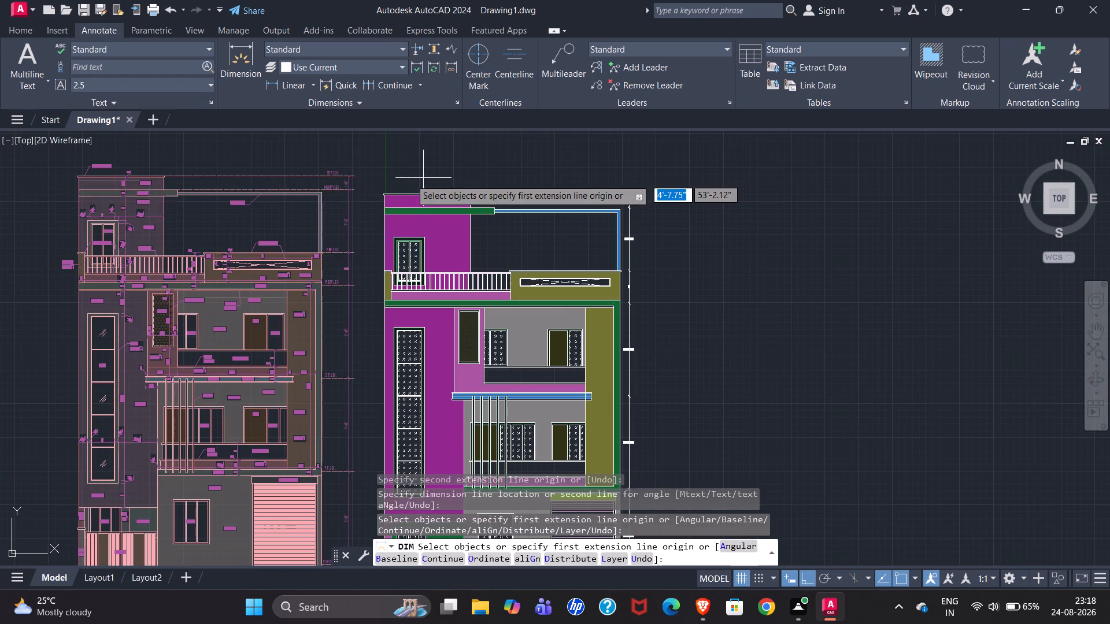
pyautogui.scroll(3, 136, 186)
pyautogui.scroll(-1, 43, 207)
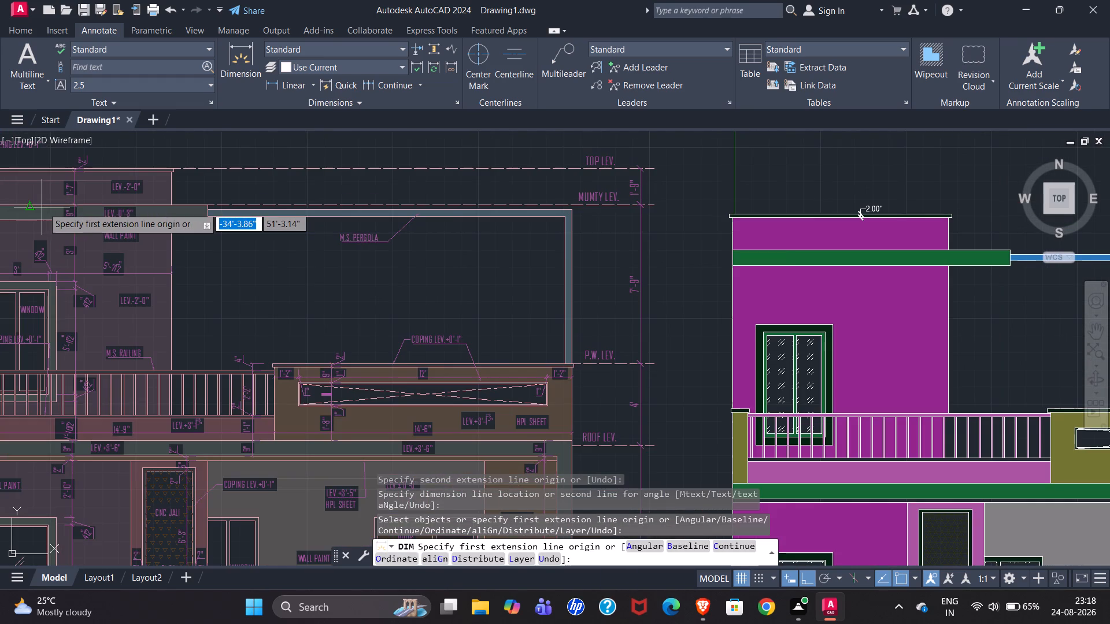
pyautogui.scroll(2, 879, 226)
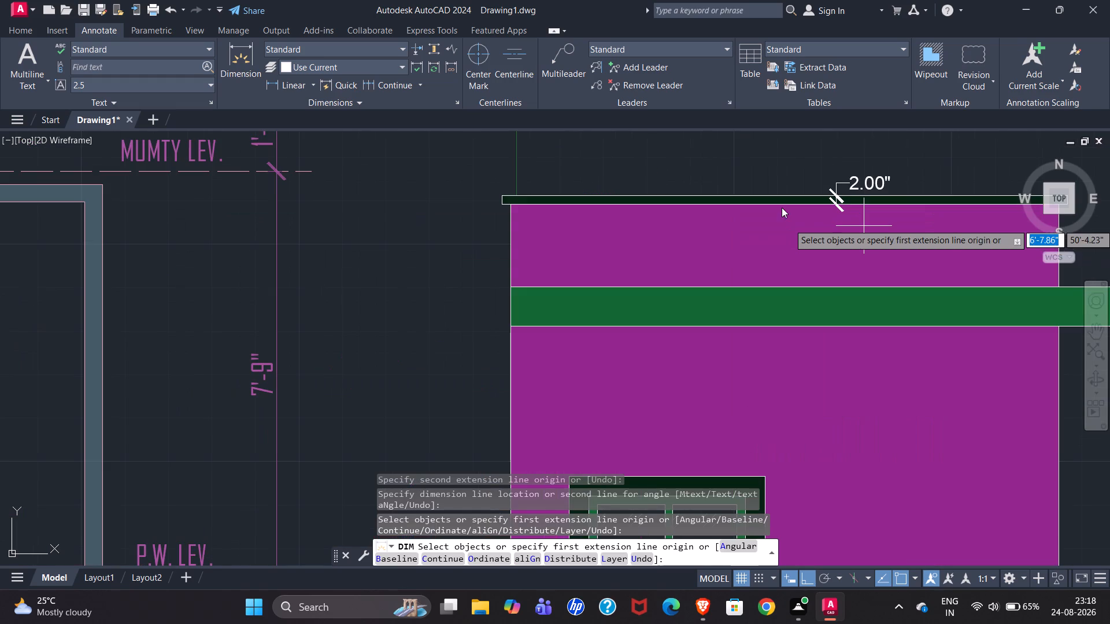
pyautogui.click(238, 68)
pyautogui.scroll(2, 850, 210)
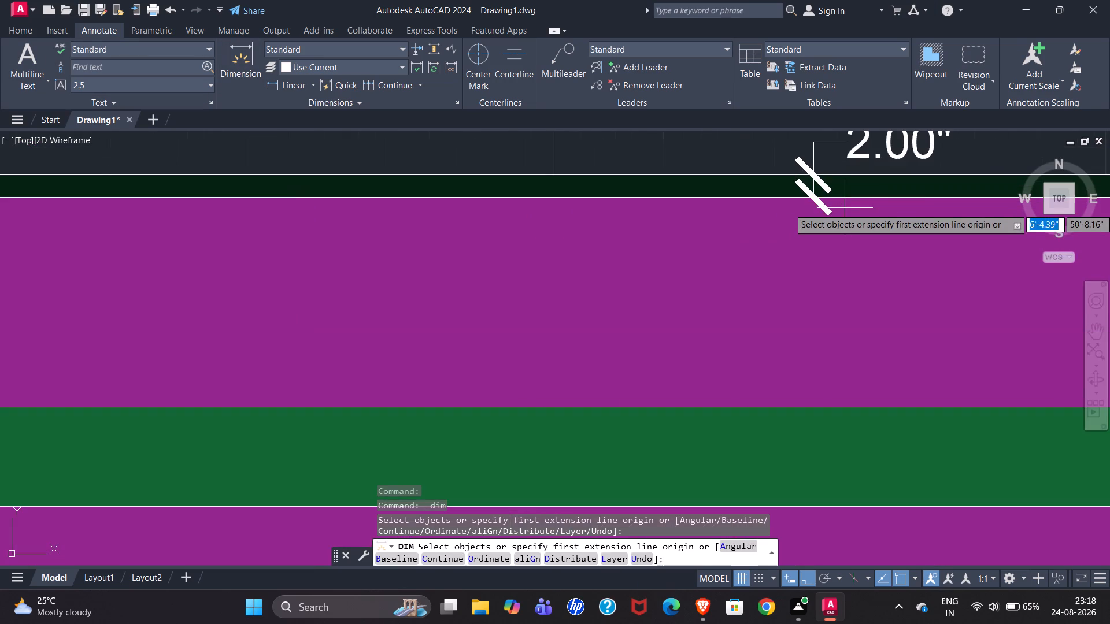
pyautogui.click(813, 198)
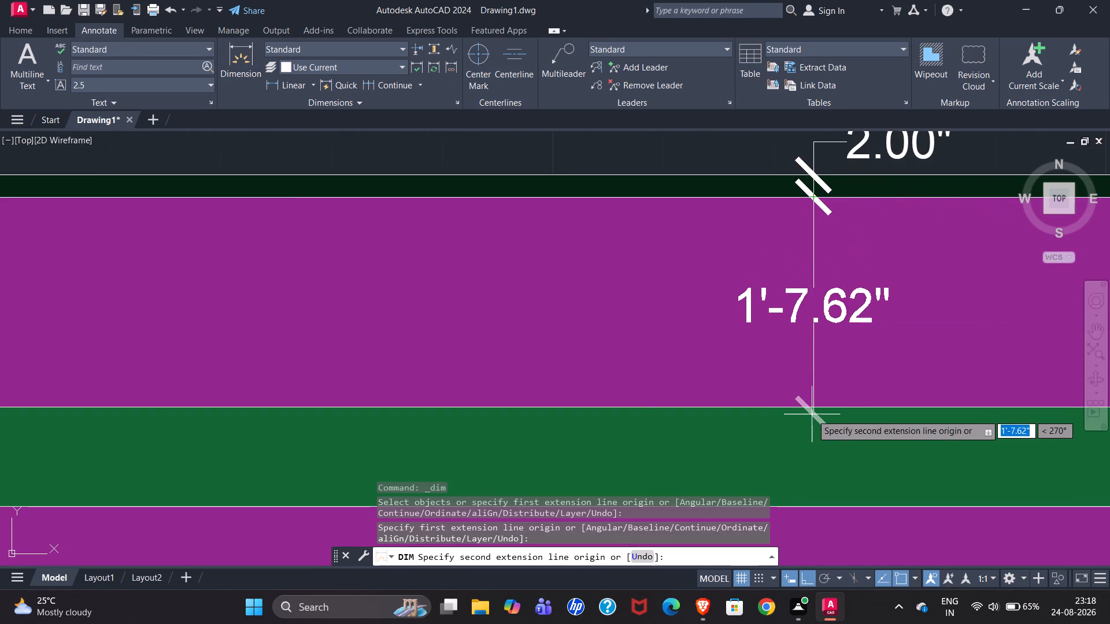
pyautogui.click(815, 408)
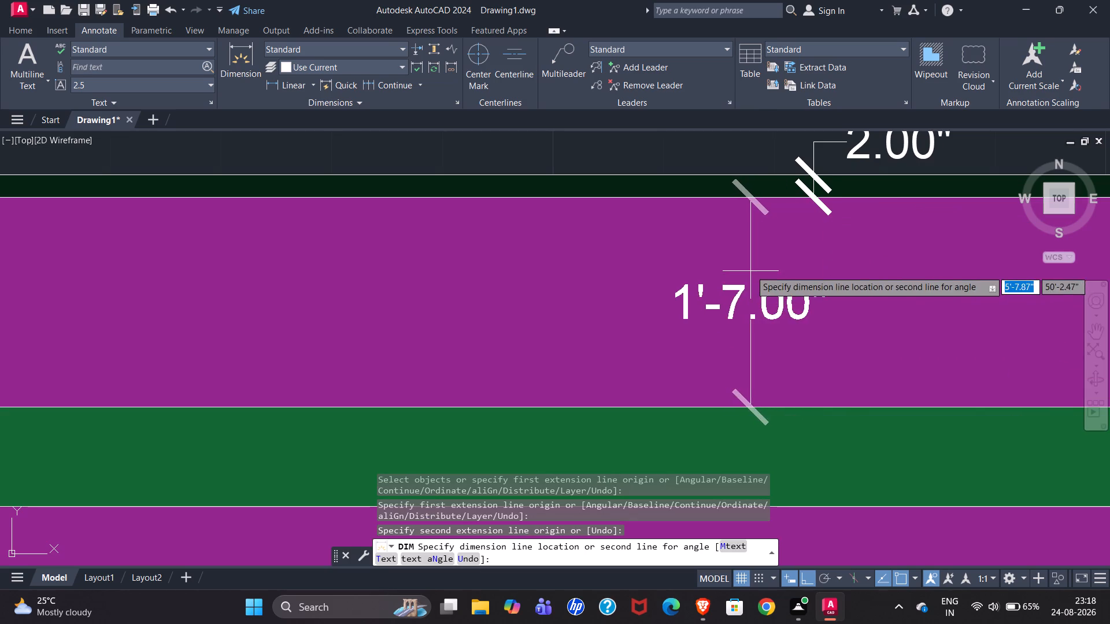
pyautogui.scroll(-1, 811, 183)
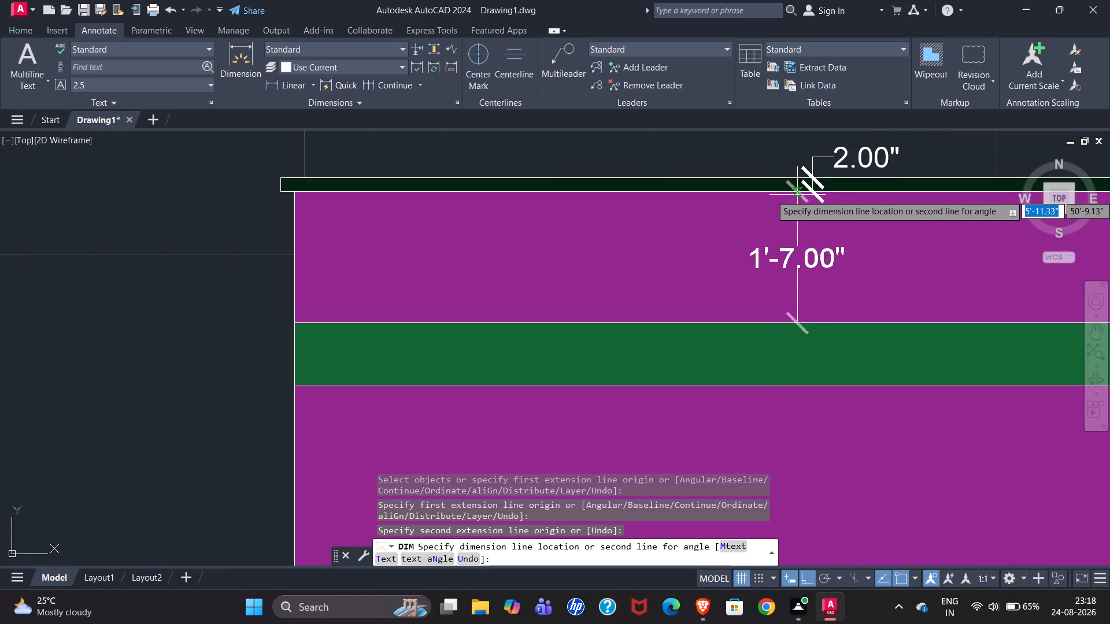
pyautogui.click(813, 188)
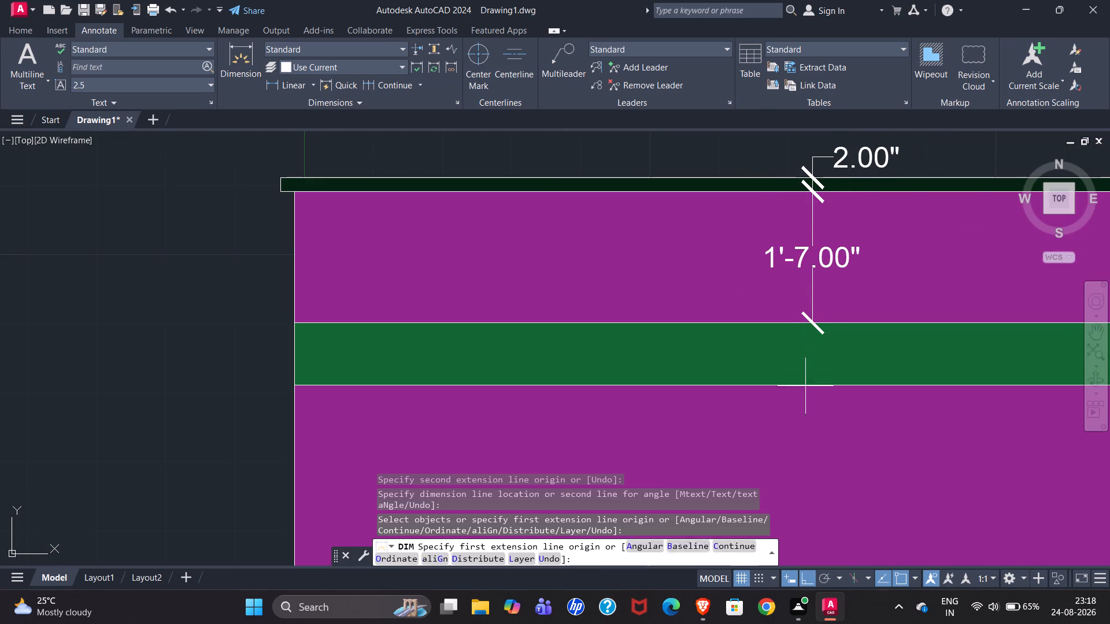
# Continue the dimension chain downward to the tower green band's underside and the top edge of the window's dark green surround.
pyautogui.click(390, 86)
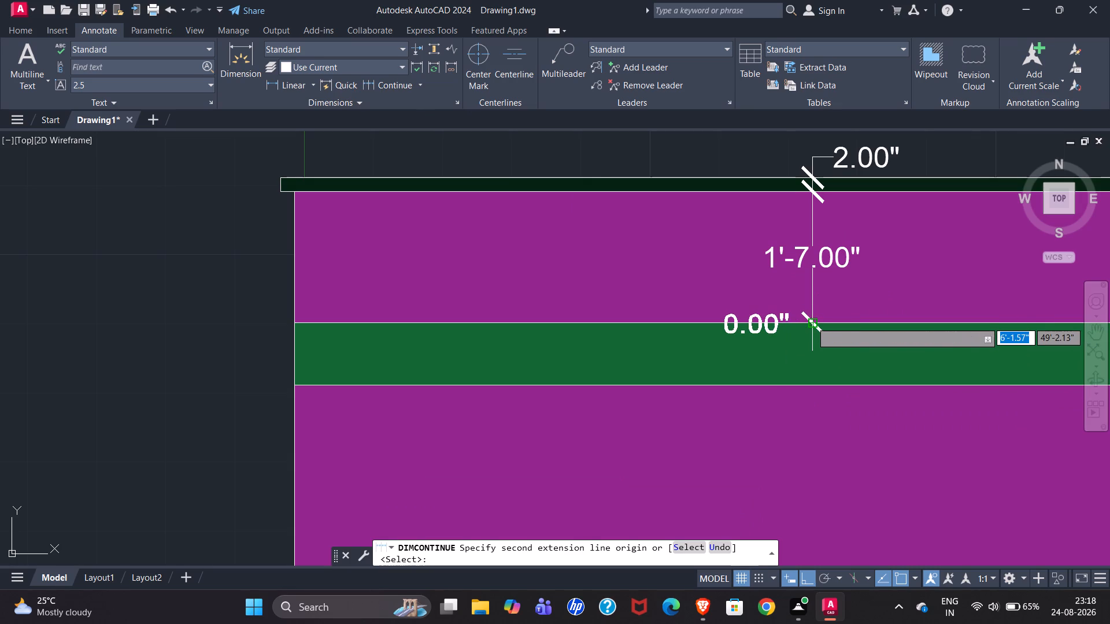
pyautogui.scroll(-1, 740, 189)
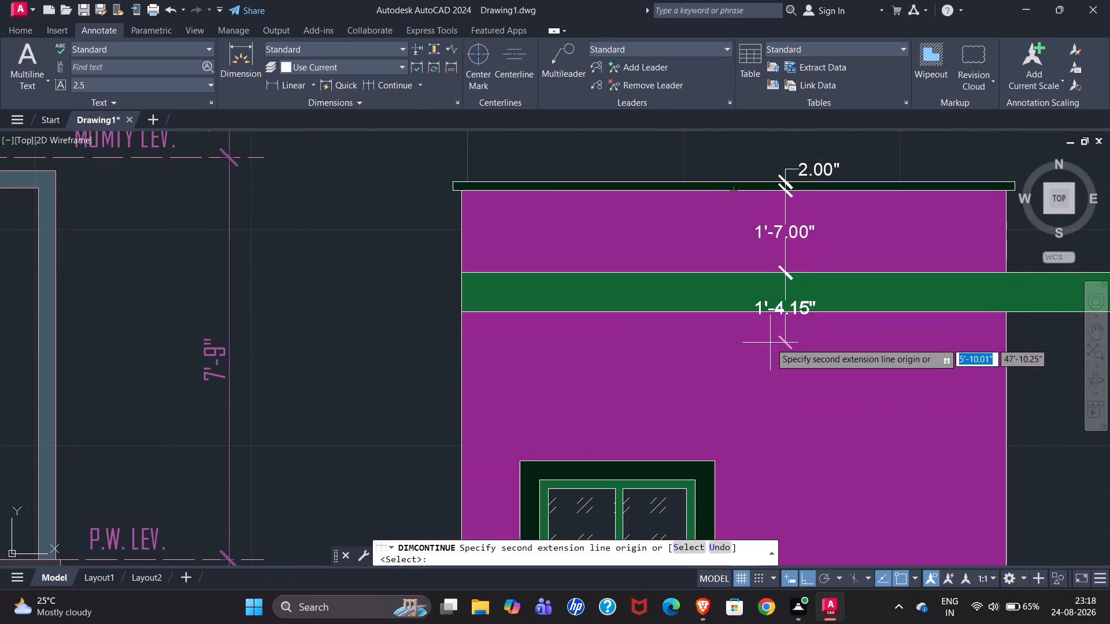
pyautogui.click(782, 309)
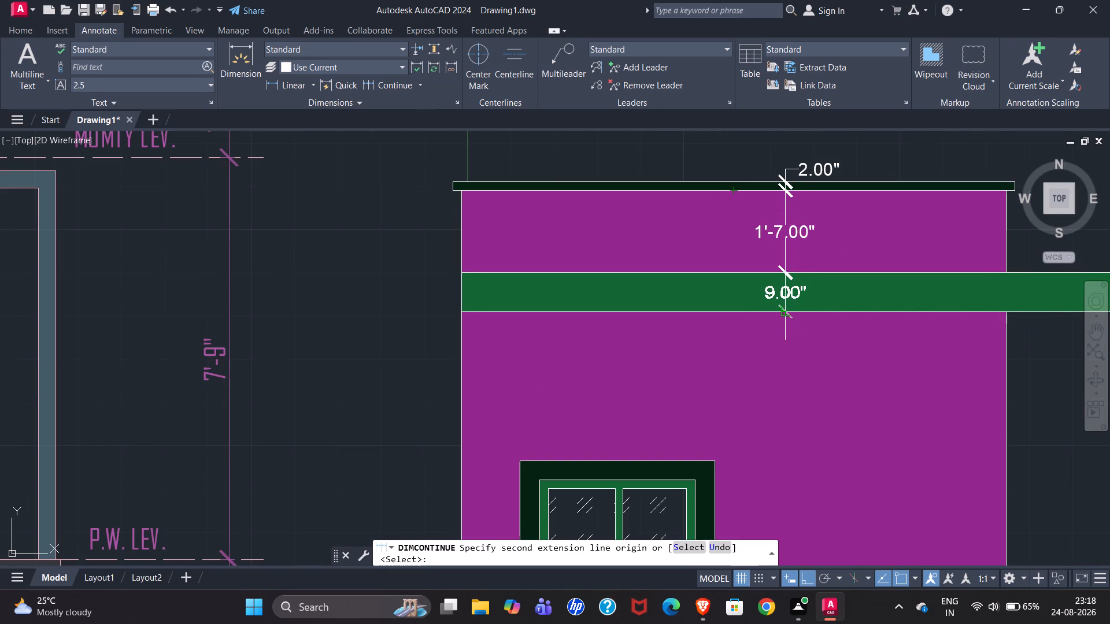
pyautogui.scroll(-2, 790, 191)
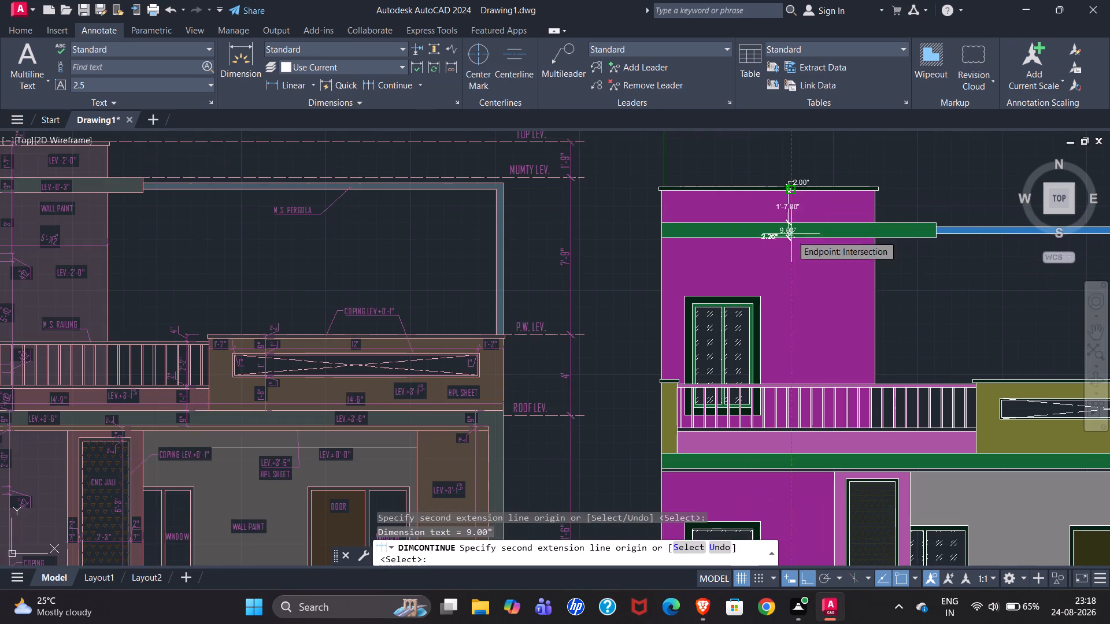
pyautogui.scroll(-1, 805, 304)
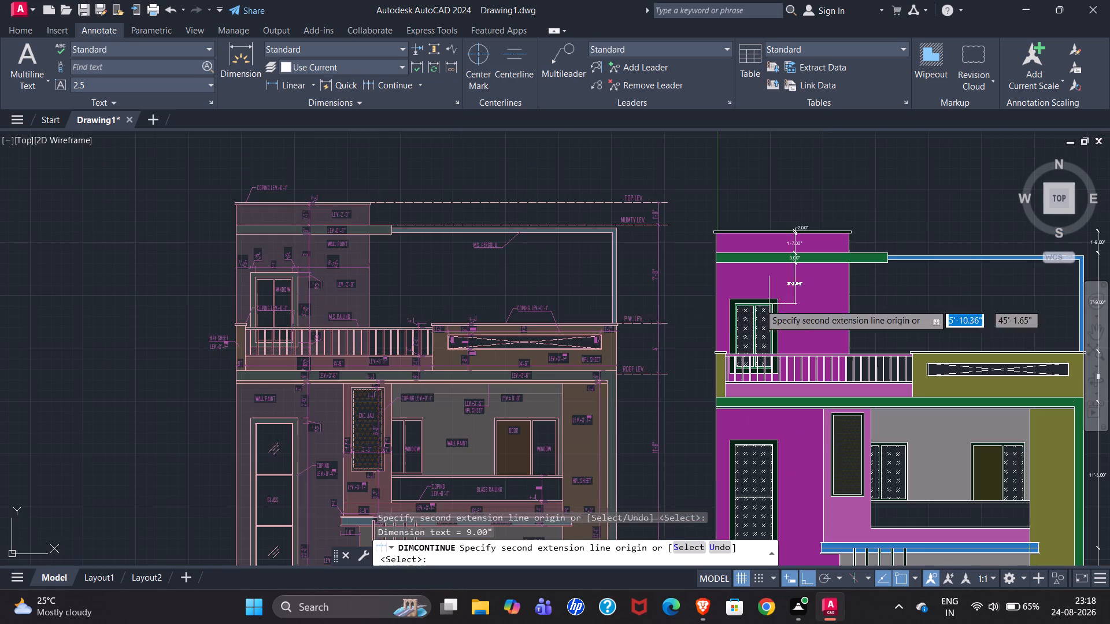
pyautogui.scroll(3, 292, 280)
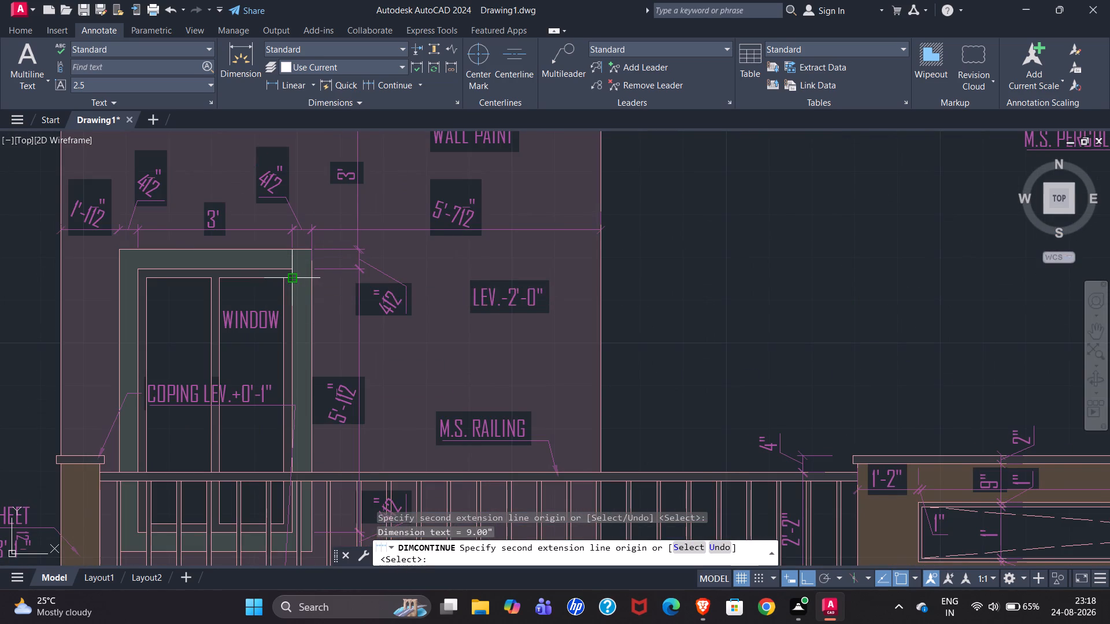
pyautogui.scroll(-1, 294, 278)
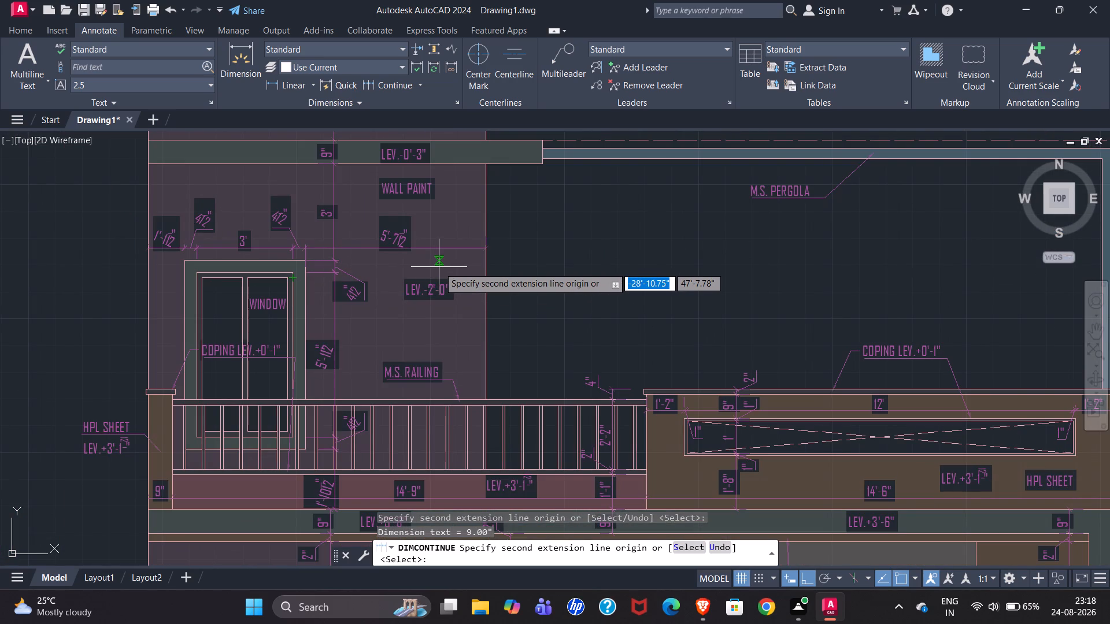
pyautogui.scroll(-1, 220, 272)
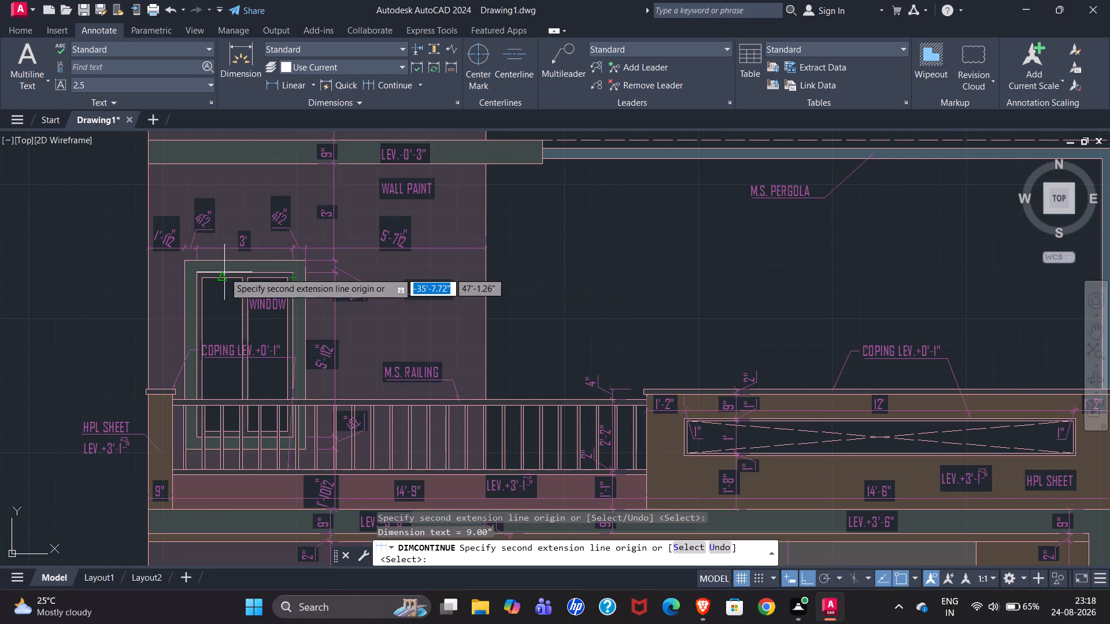
pyautogui.scroll(-1, 230, 273)
pyautogui.scroll(3, 711, 317)
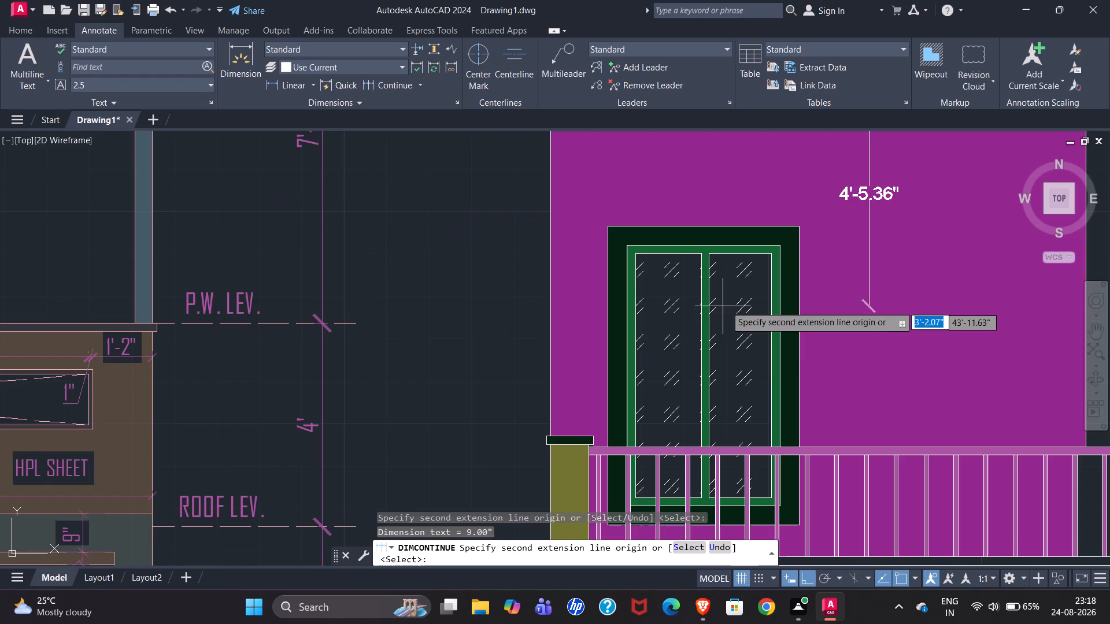
pyautogui.click(796, 226)
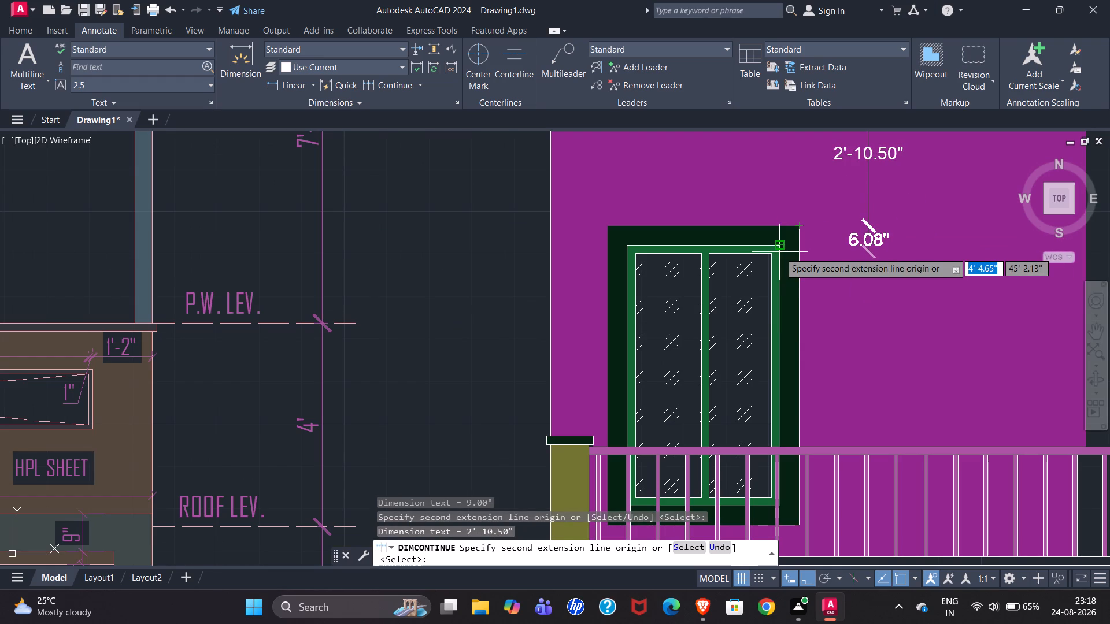
# Continue the chain to the top and bottom edges of the window's inner green frame, then to the dark surround's bottom edge.
pyautogui.scroll(2, 782, 252)
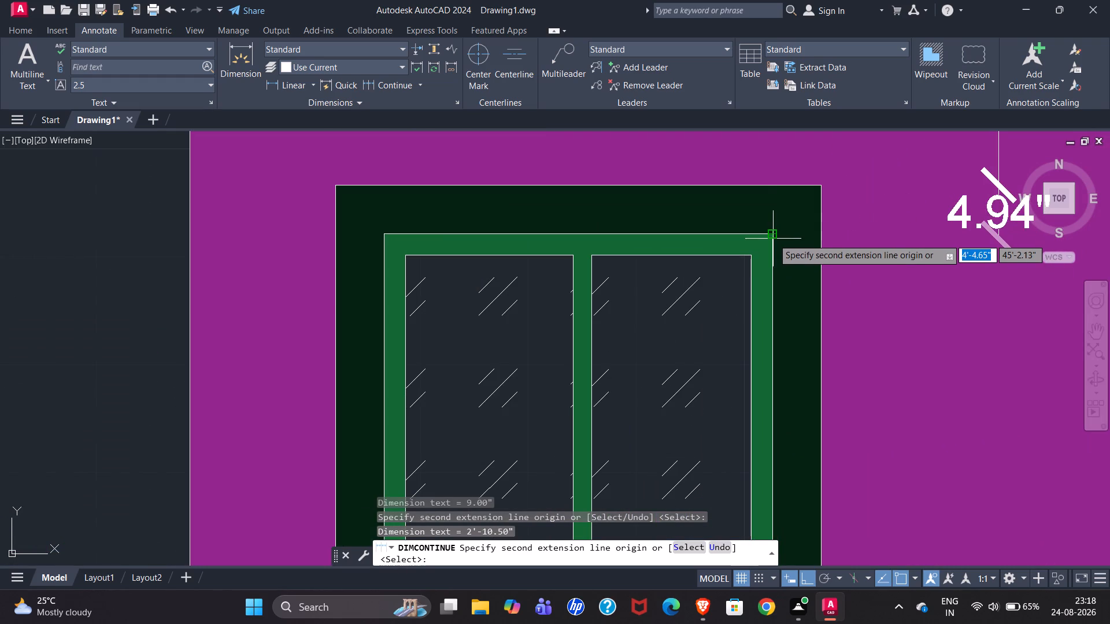
pyautogui.click(772, 235)
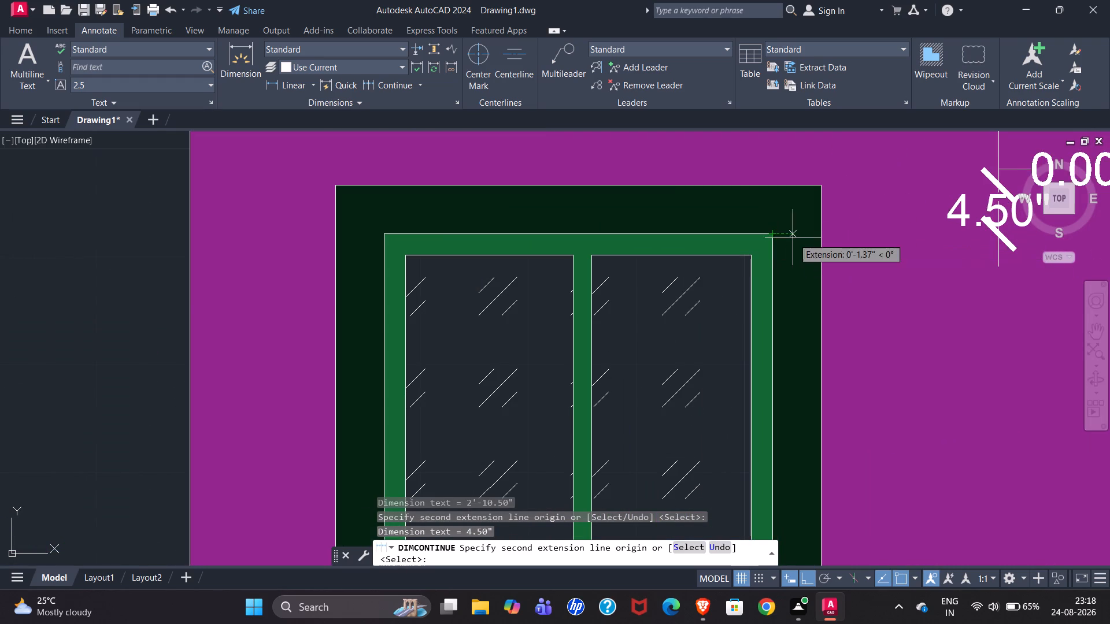
pyautogui.scroll(-3, 757, 244)
pyautogui.scroll(2, 767, 437)
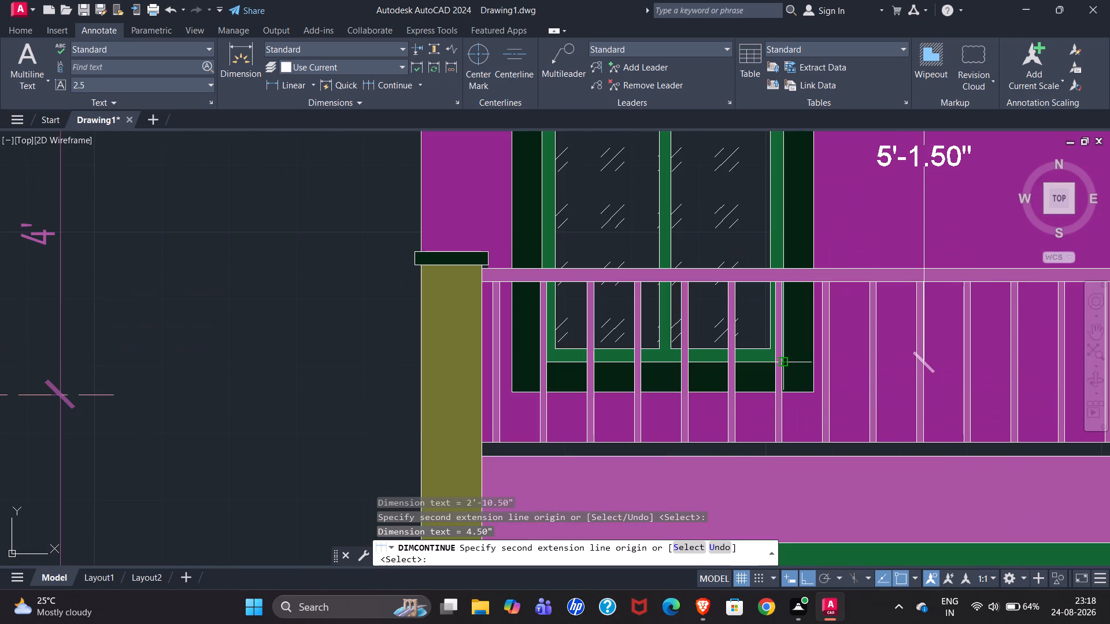
pyautogui.scroll(3, 786, 363)
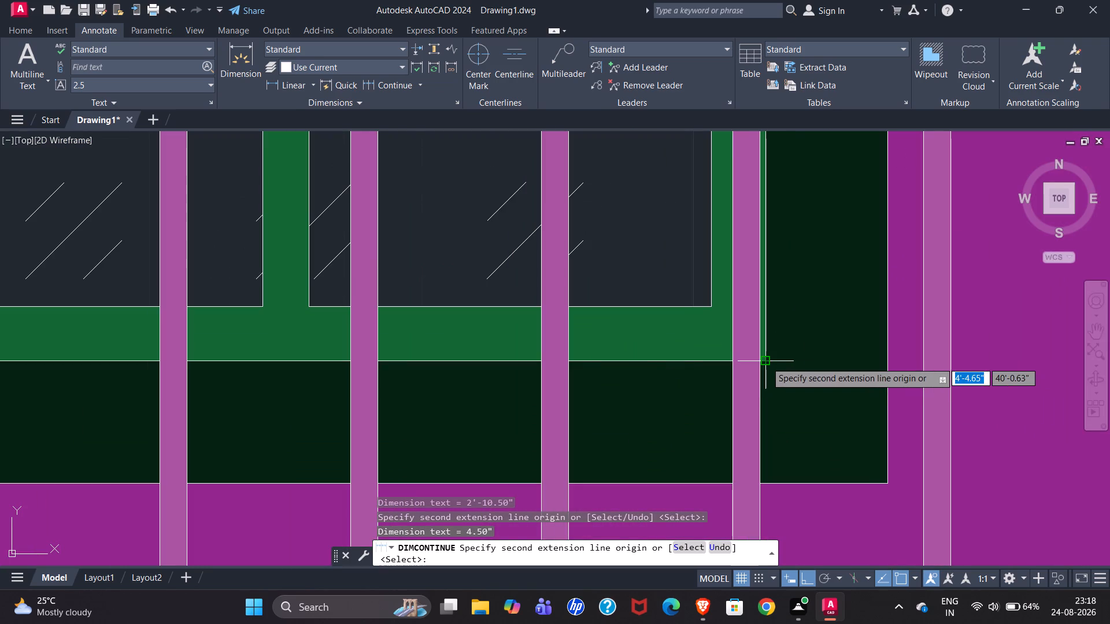
pyautogui.click(766, 362)
pyautogui.scroll(-3, 750, 352)
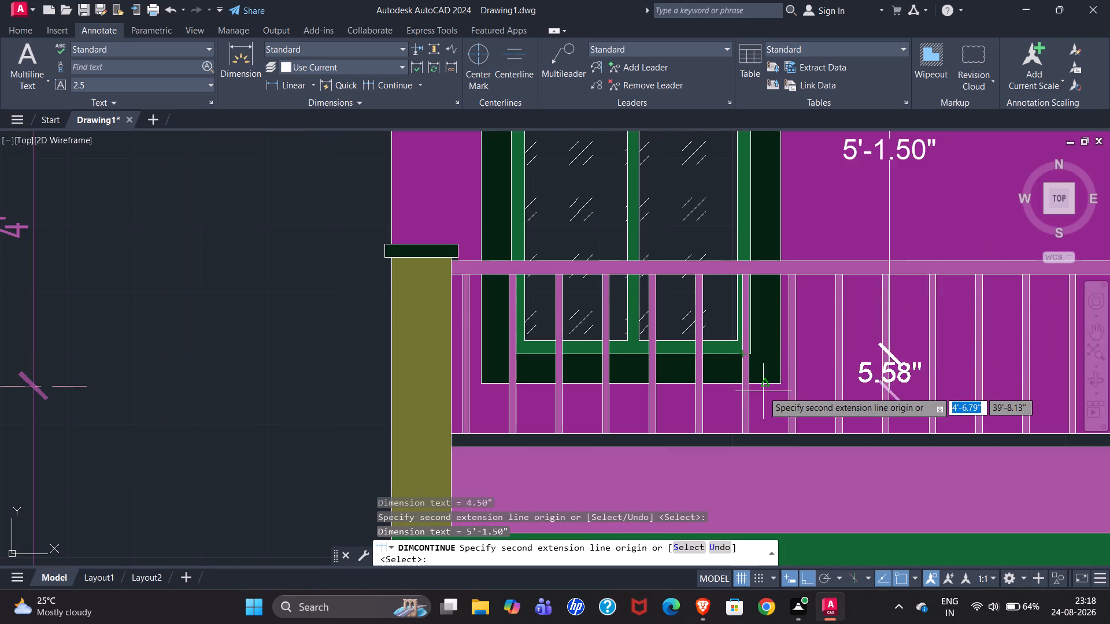
pyautogui.scroll(2, 763, 387)
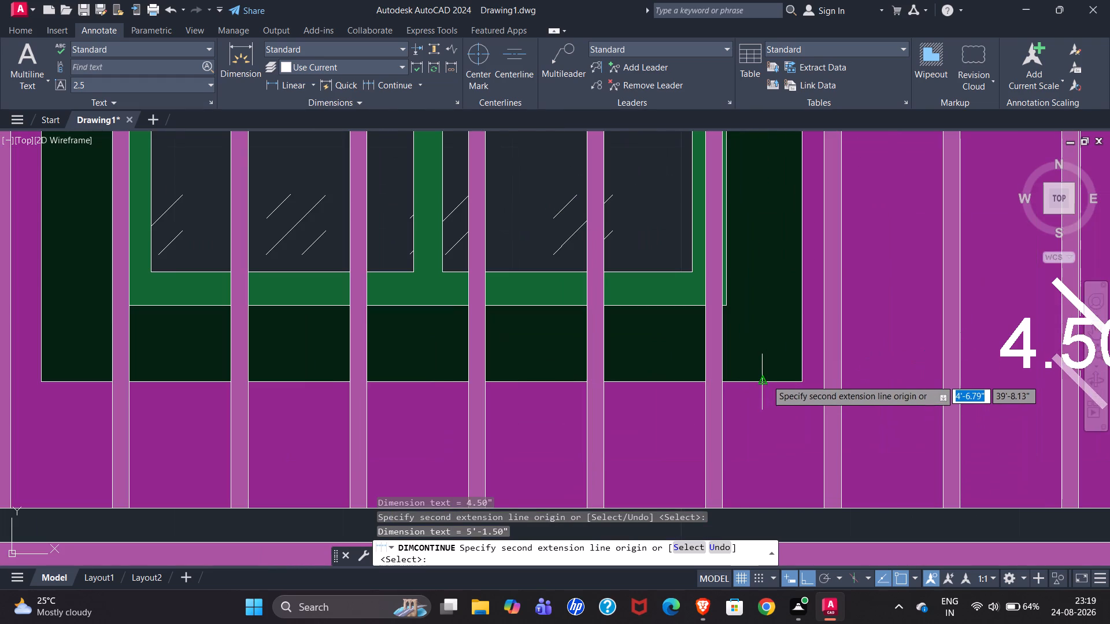
pyautogui.click(765, 381)
# Continue the chain down to the top edge and underside of the green roof-level band below the balcony railing.
pyautogui.scroll(-3, 749, 270)
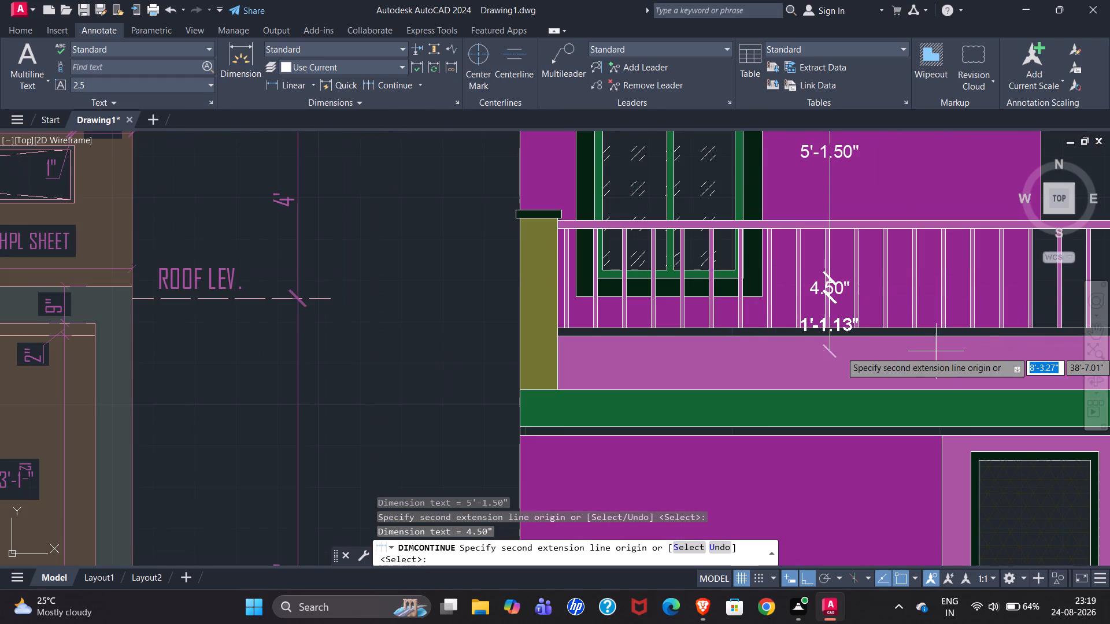
pyautogui.scroll(-2, 869, 315)
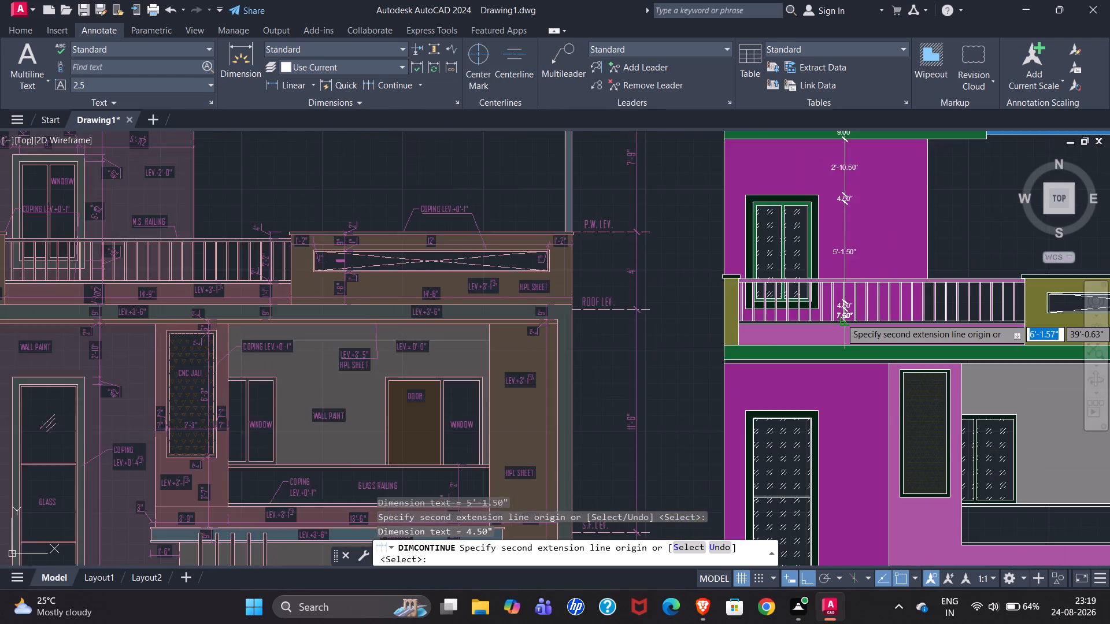
pyautogui.scroll(-1, 845, 318)
pyautogui.scroll(3, 370, 301)
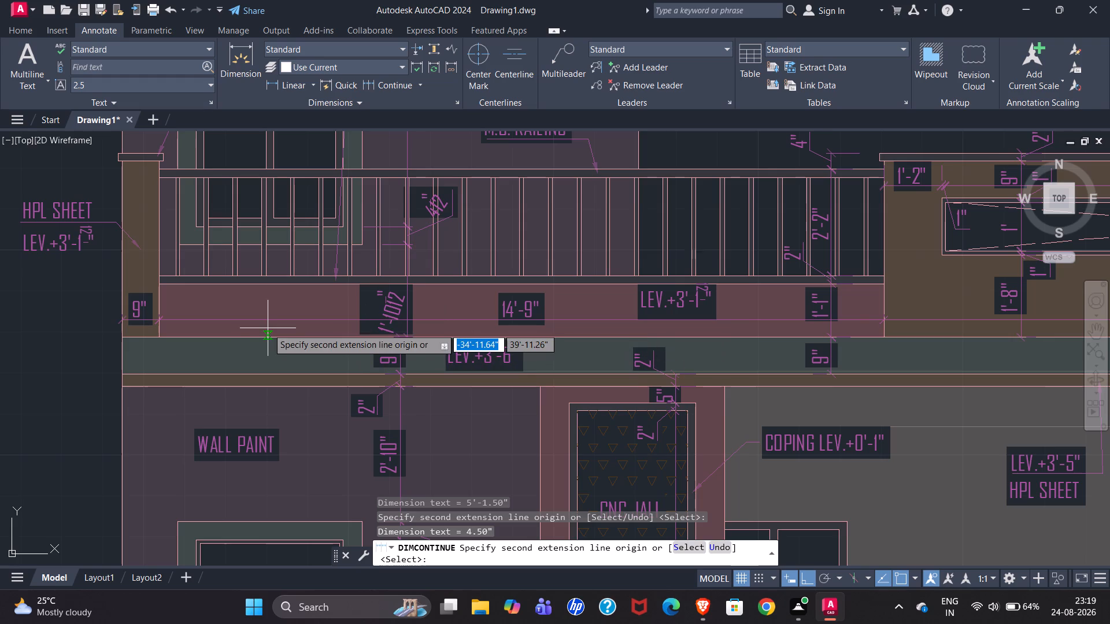
pyautogui.scroll(-2, 334, 263)
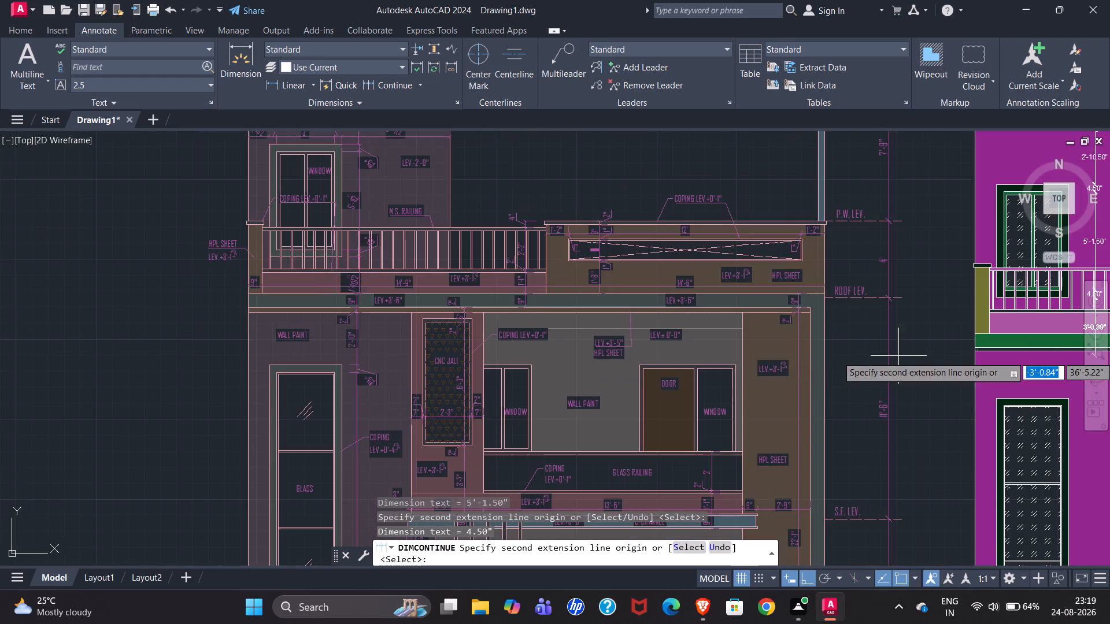
pyautogui.scroll(-2, 460, 345)
pyautogui.scroll(4, 698, 356)
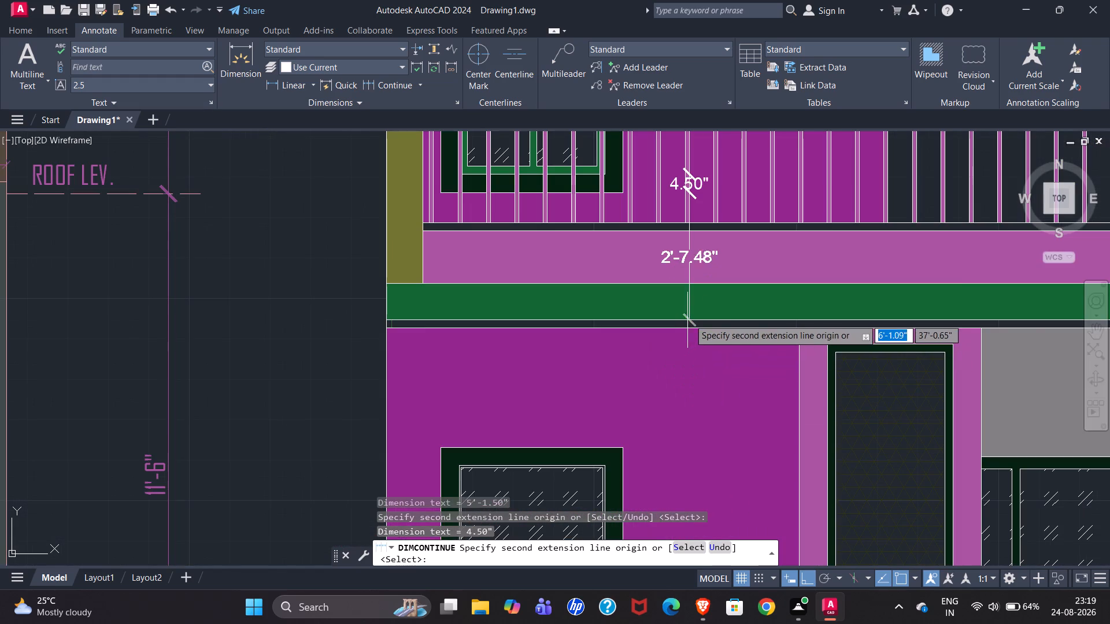
pyautogui.click(689, 281)
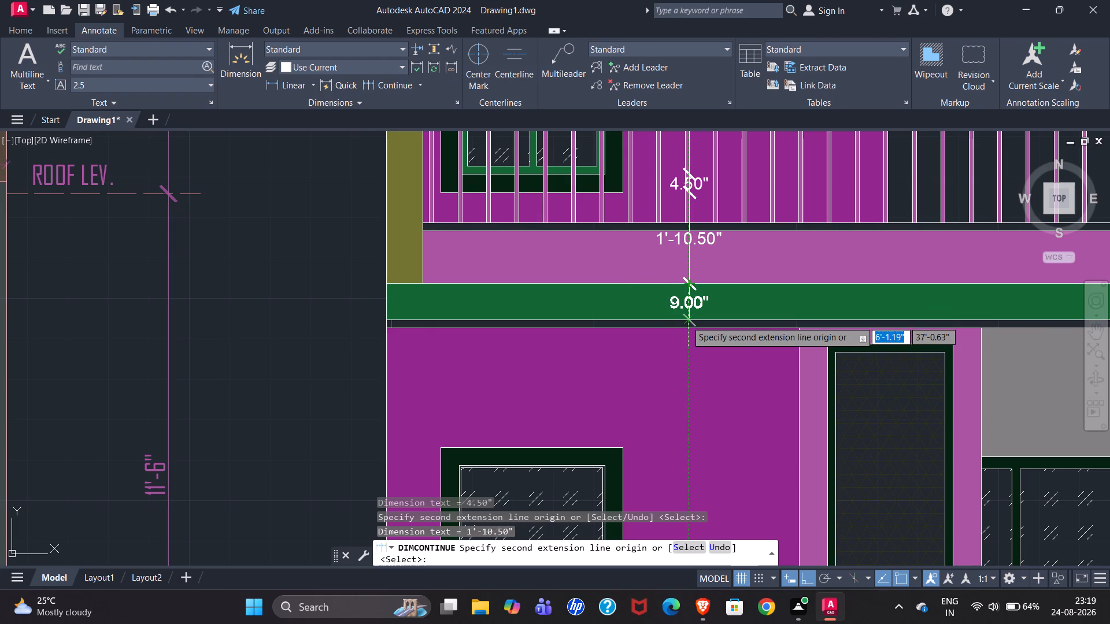
pyautogui.click(686, 317)
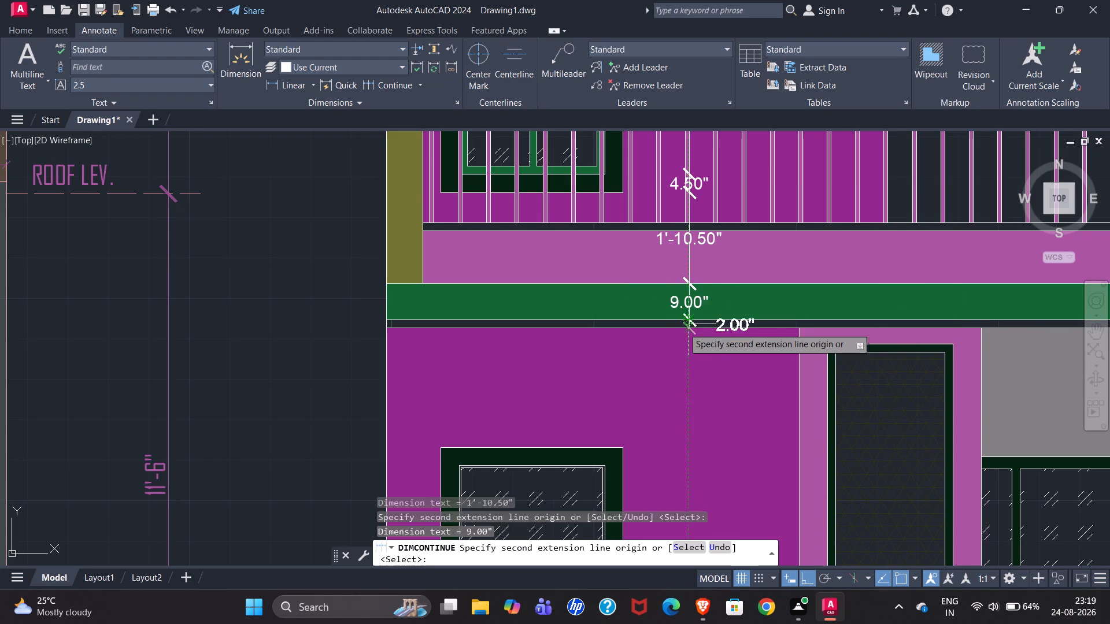
# Continue the dimension chain down to the thin band's underside below the green roof-level band, then the tall window's dark surround and inner frame tops.
pyautogui.scroll(2, 683, 328)
pyautogui.click(695, 329)
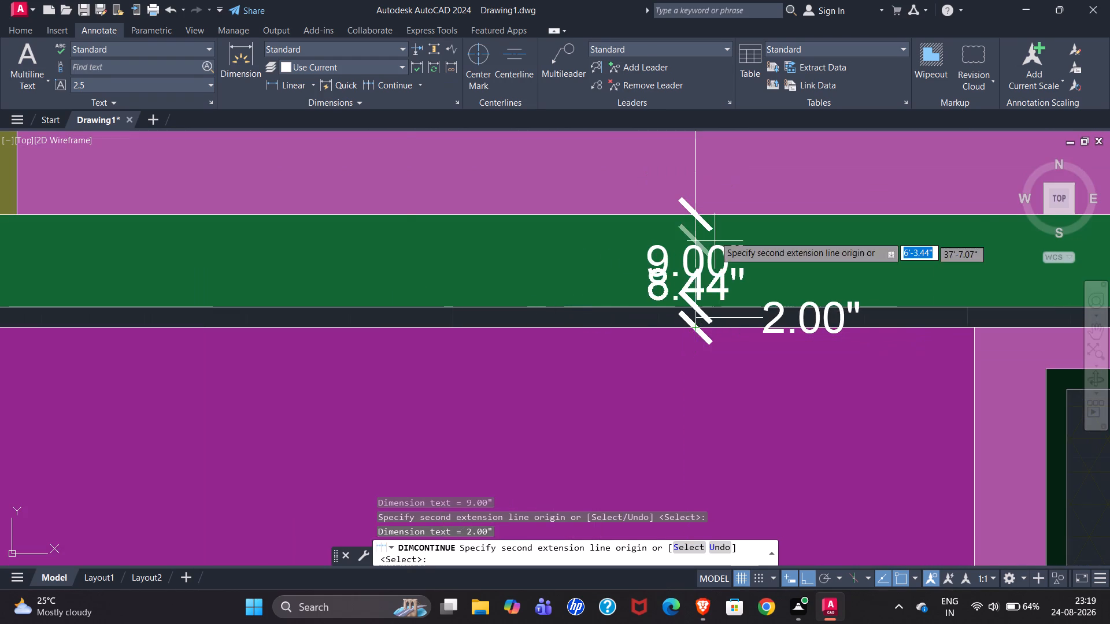
pyautogui.scroll(-3, 715, 208)
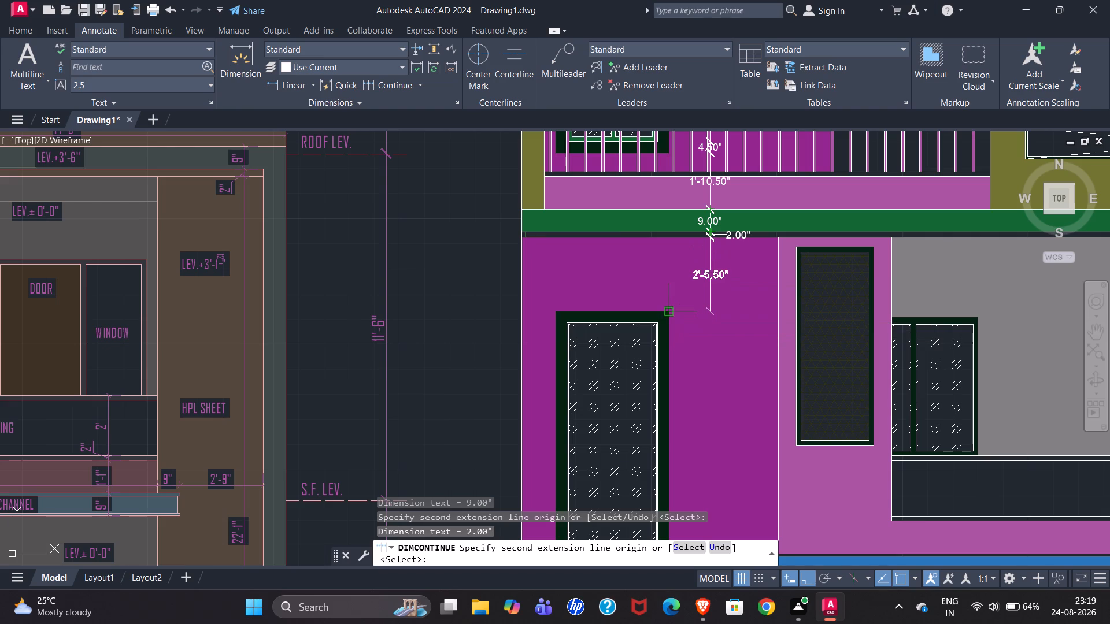
pyautogui.click(671, 311)
pyautogui.scroll(2, 656, 331)
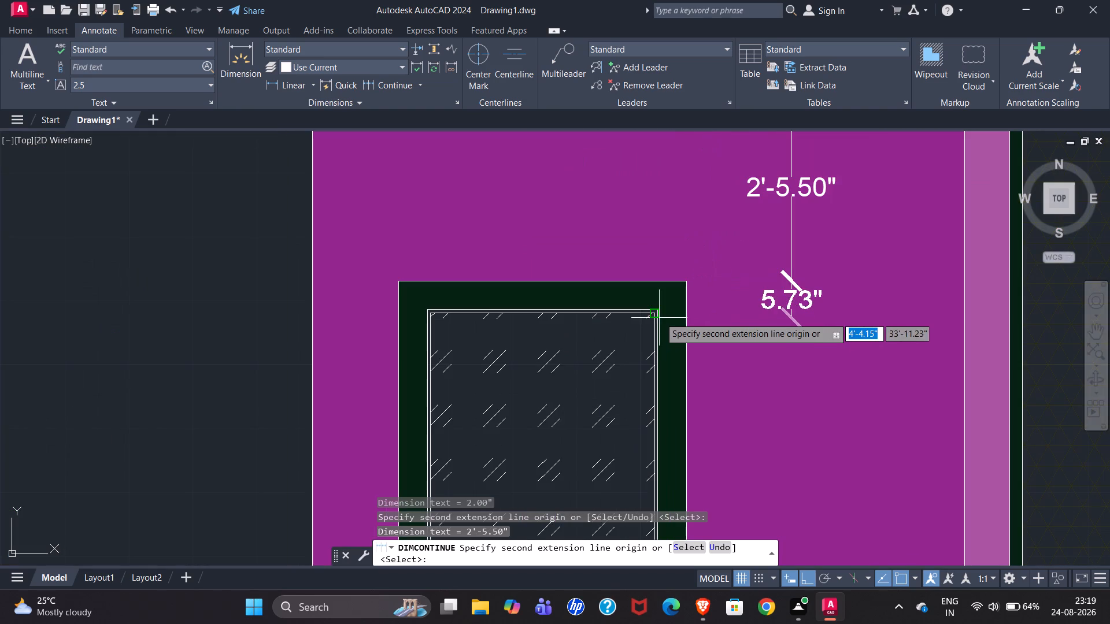
pyautogui.click(657, 309)
# Continue the chain to the bottom edge of the tall window's inner frame and the bottom edge of its dark green surround.
pyautogui.scroll(-3, 731, 204)
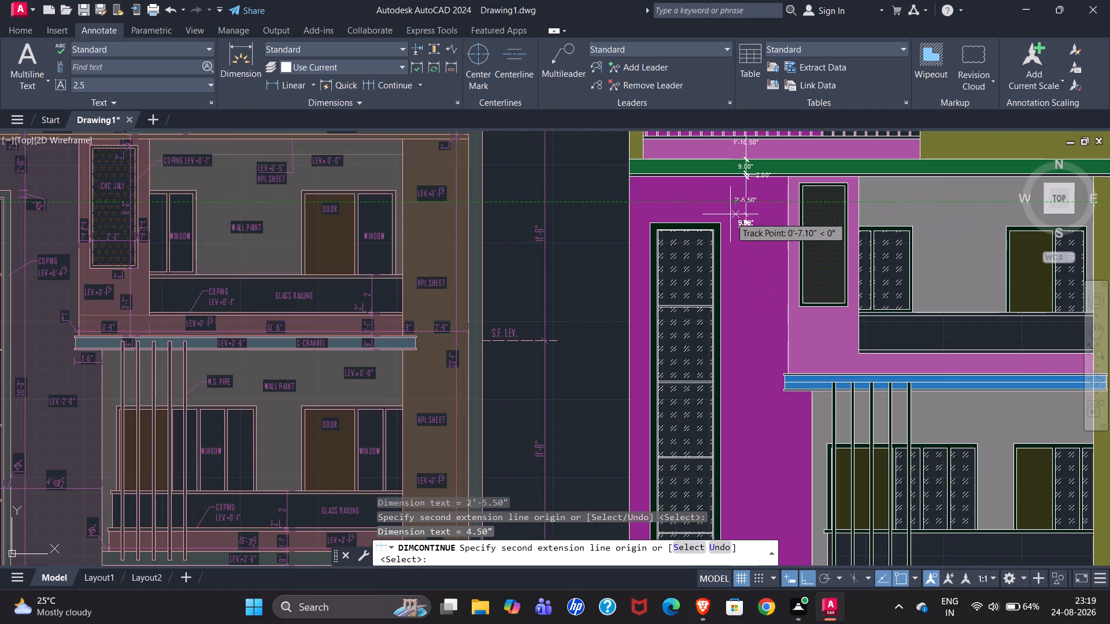
pyautogui.scroll(-2, 720, 290)
pyautogui.scroll(3, 713, 418)
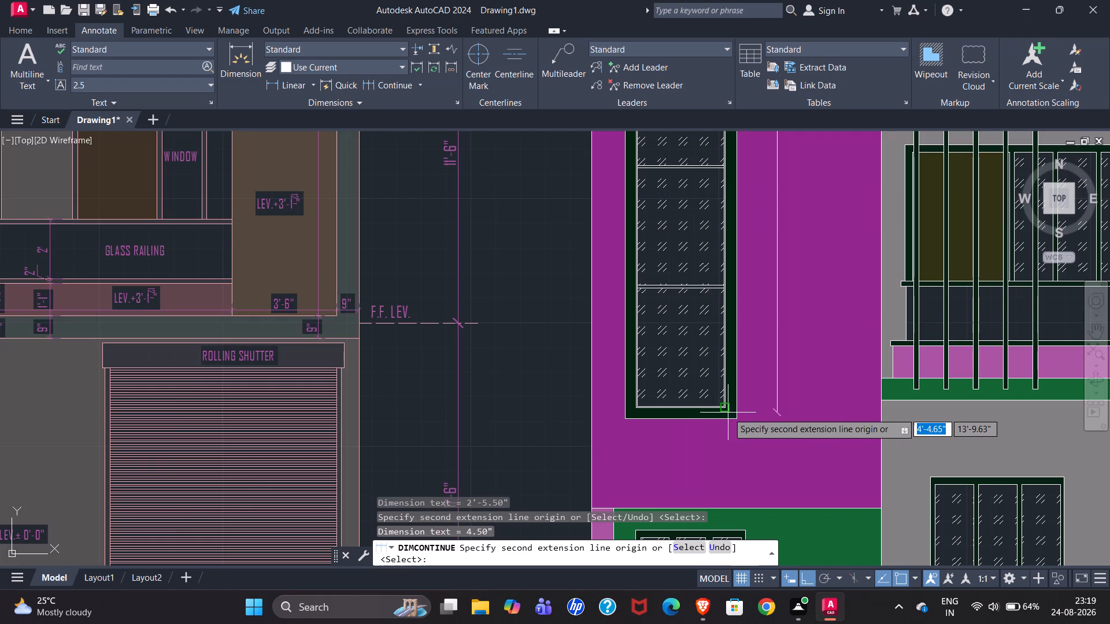
pyautogui.scroll(2, 728, 411)
pyautogui.click(720, 404)
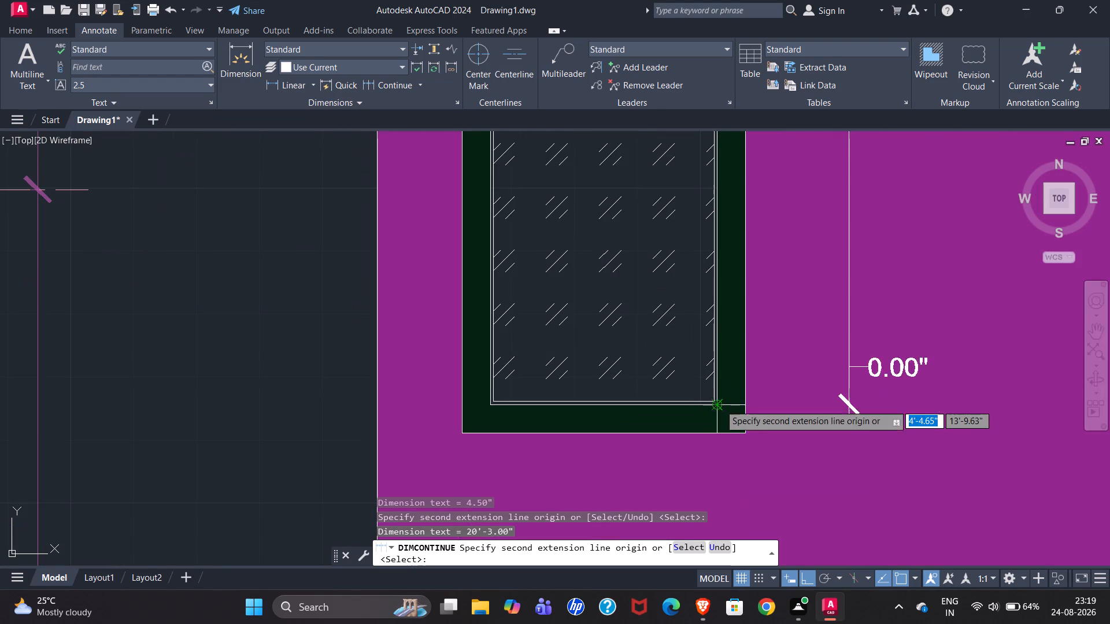
pyautogui.click(745, 434)
# Continue the chain down to the bottom edge of the magenta wall above the green entrance area, and end the chain there.
pyautogui.scroll(-3, 836, 298)
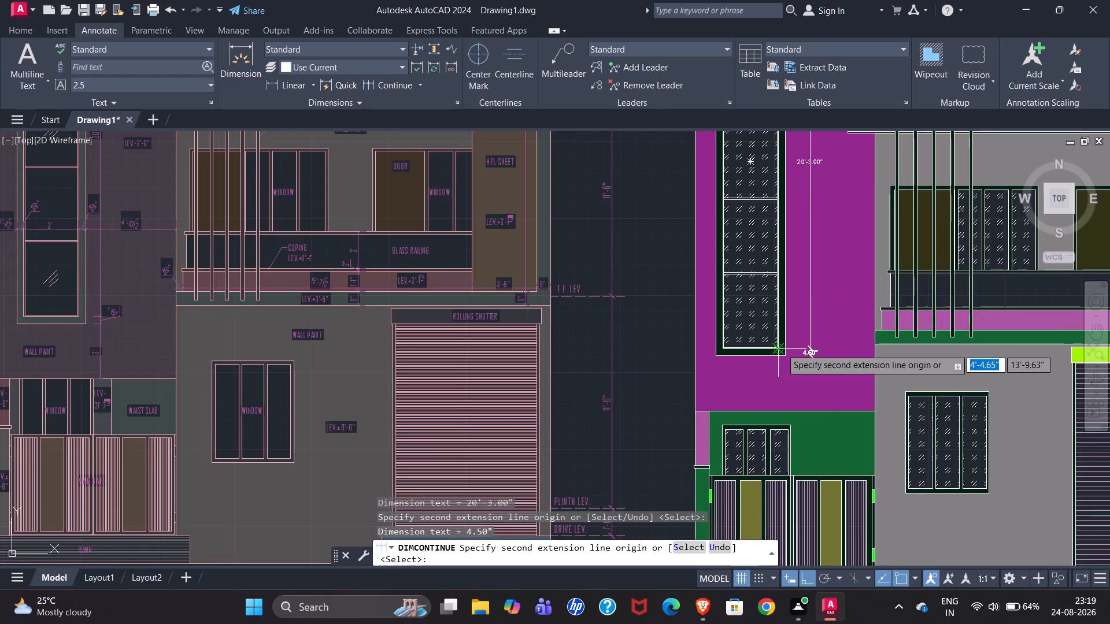
pyautogui.scroll(4, 822, 149)
pyautogui.scroll(-5, 741, 193)
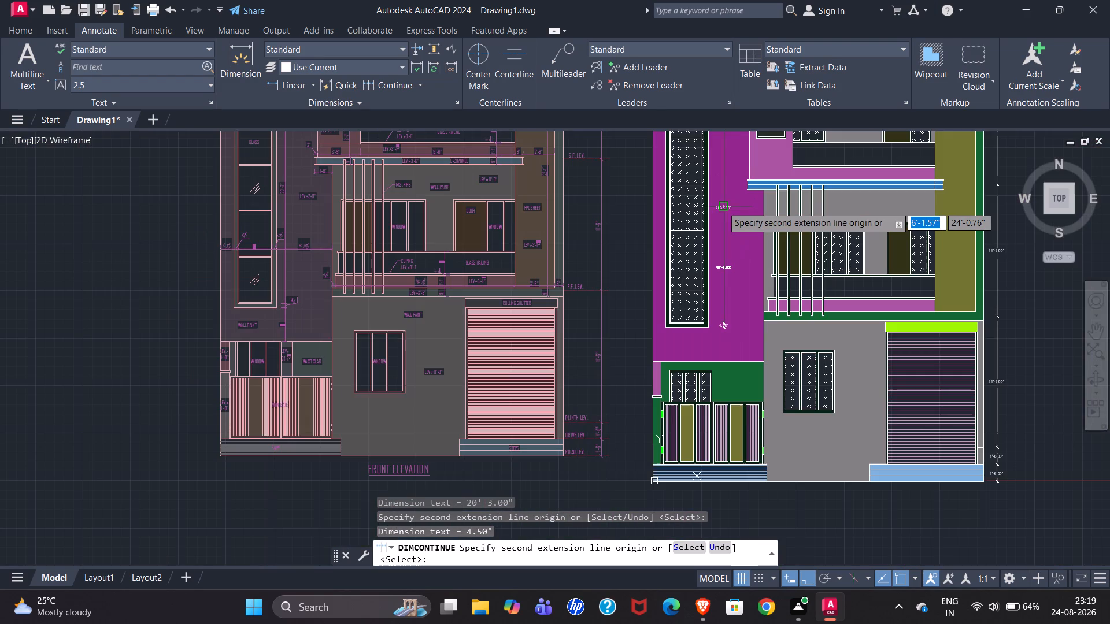
pyautogui.scroll(4, 716, 369)
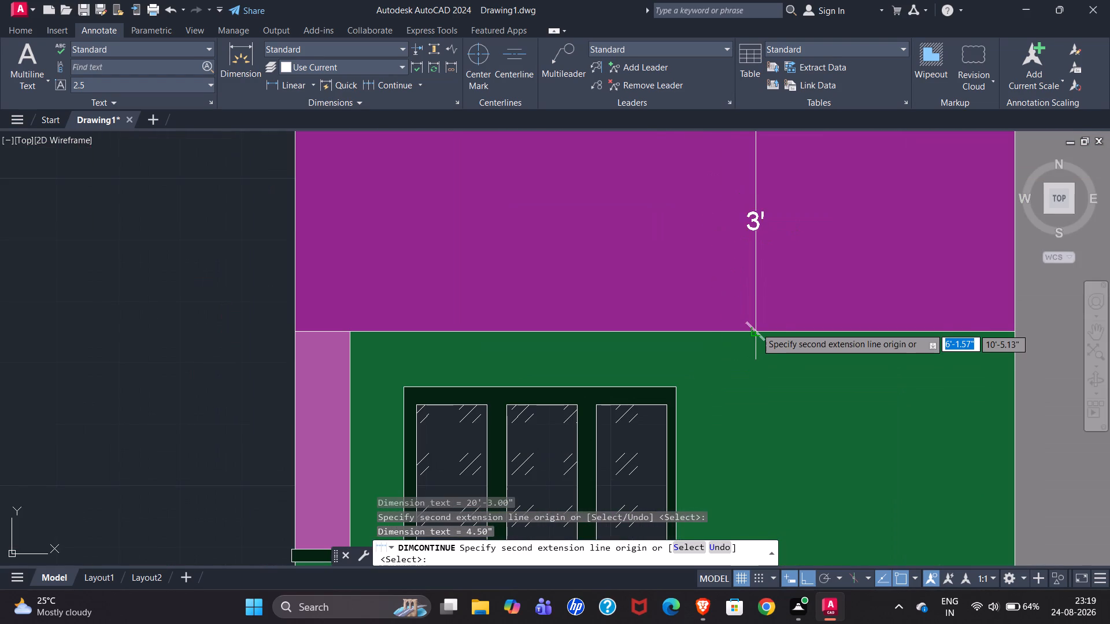
pyautogui.click(755, 333)
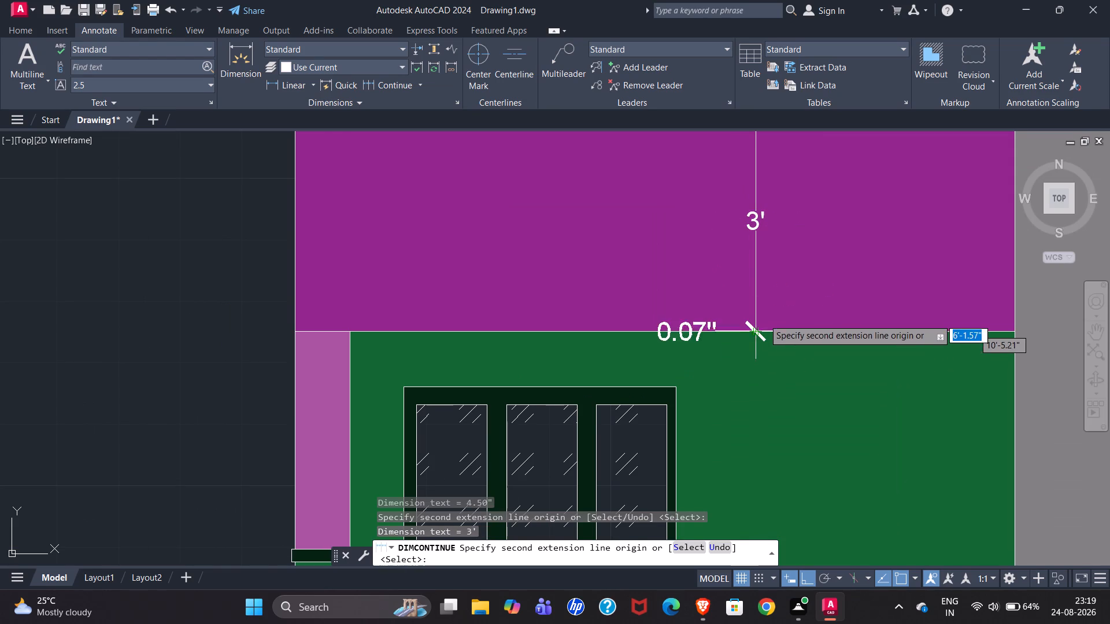
pyautogui.scroll(-2, 785, 206)
pyautogui.scroll(-2, 724, 347)
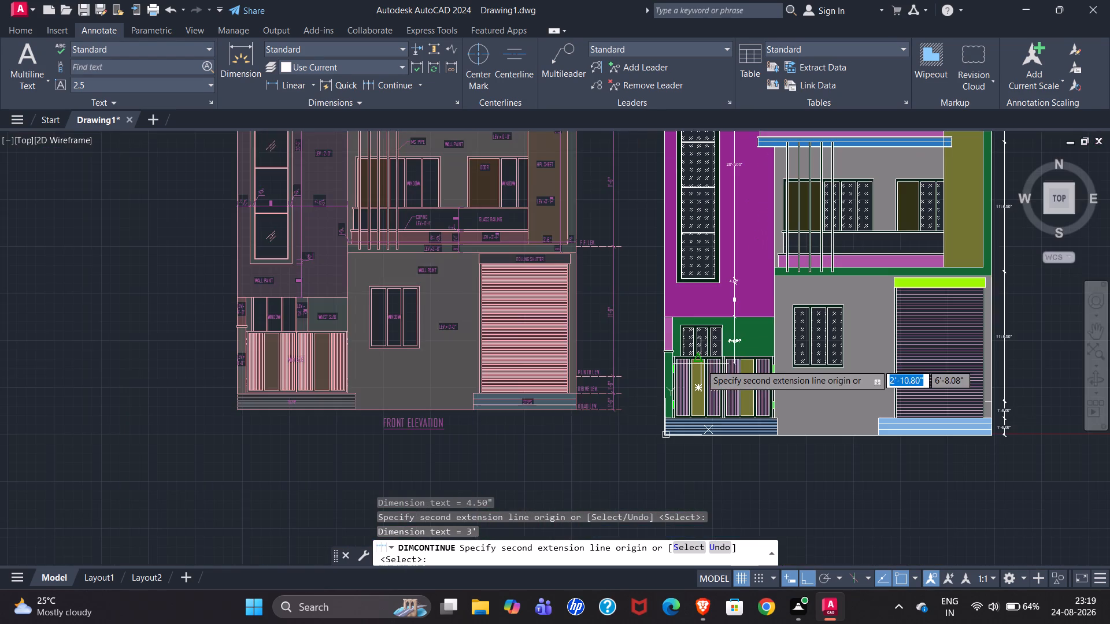
pyautogui.scroll(-2, 726, 354)
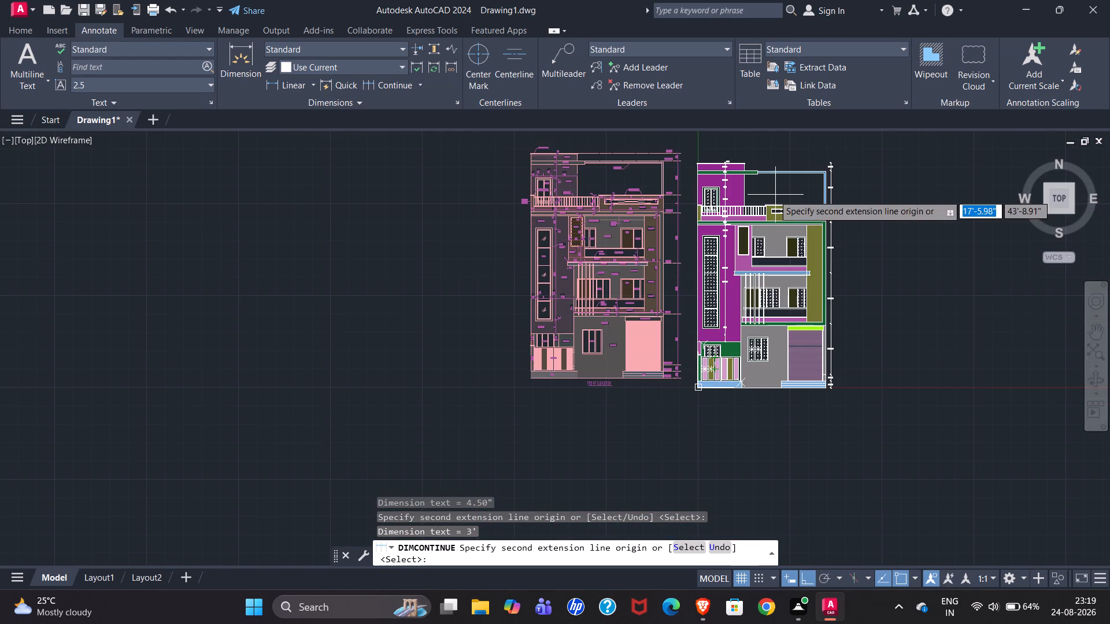
pyautogui.scroll(3, 724, 191)
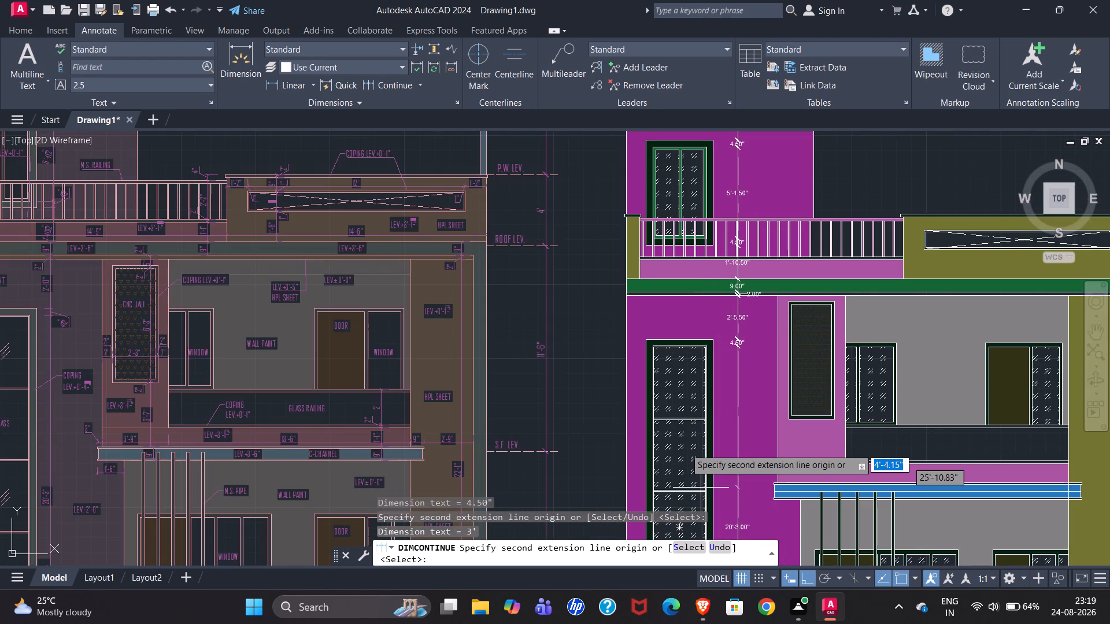
pyautogui.press('Escape')
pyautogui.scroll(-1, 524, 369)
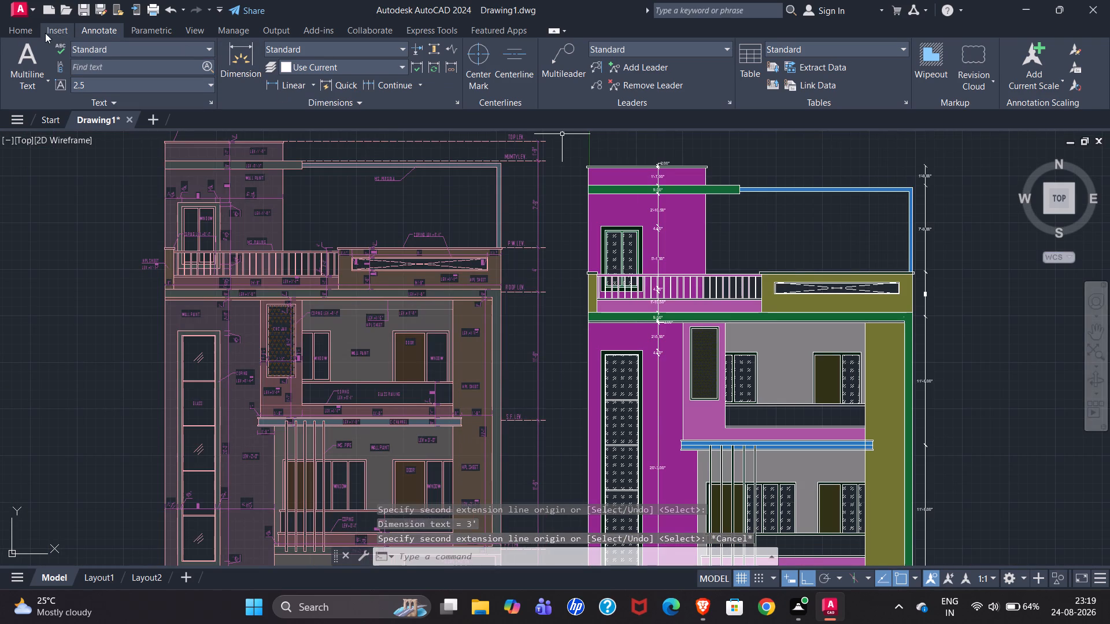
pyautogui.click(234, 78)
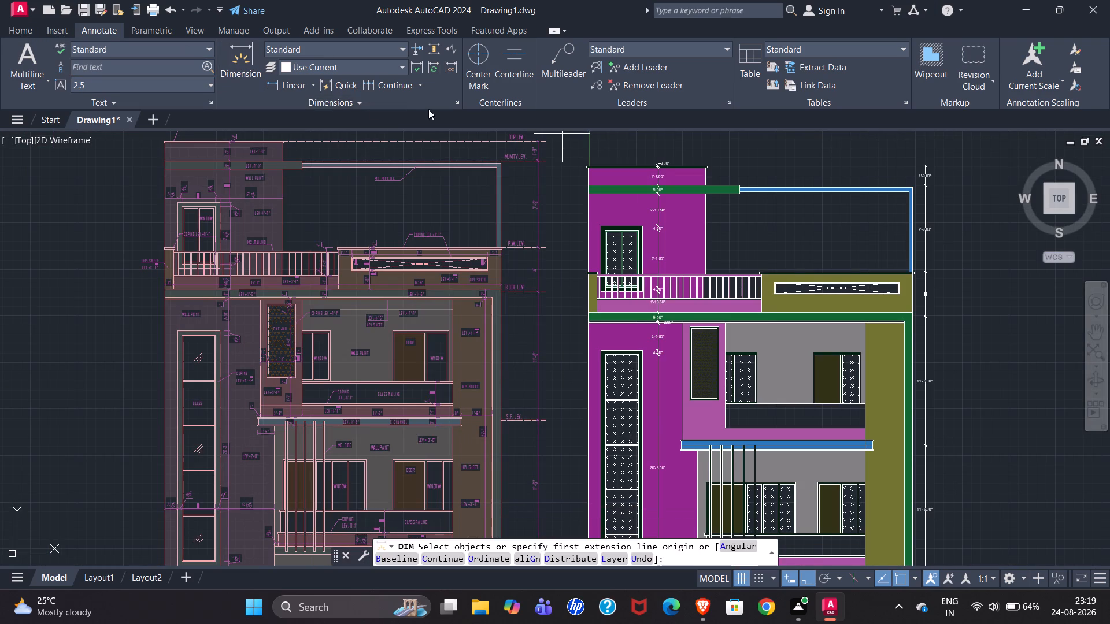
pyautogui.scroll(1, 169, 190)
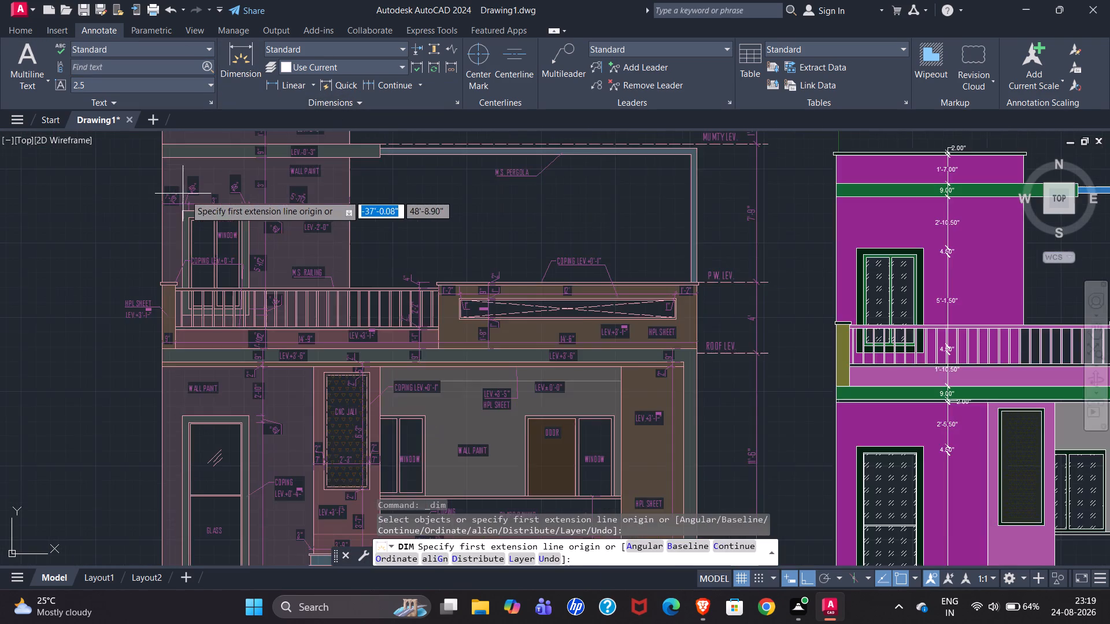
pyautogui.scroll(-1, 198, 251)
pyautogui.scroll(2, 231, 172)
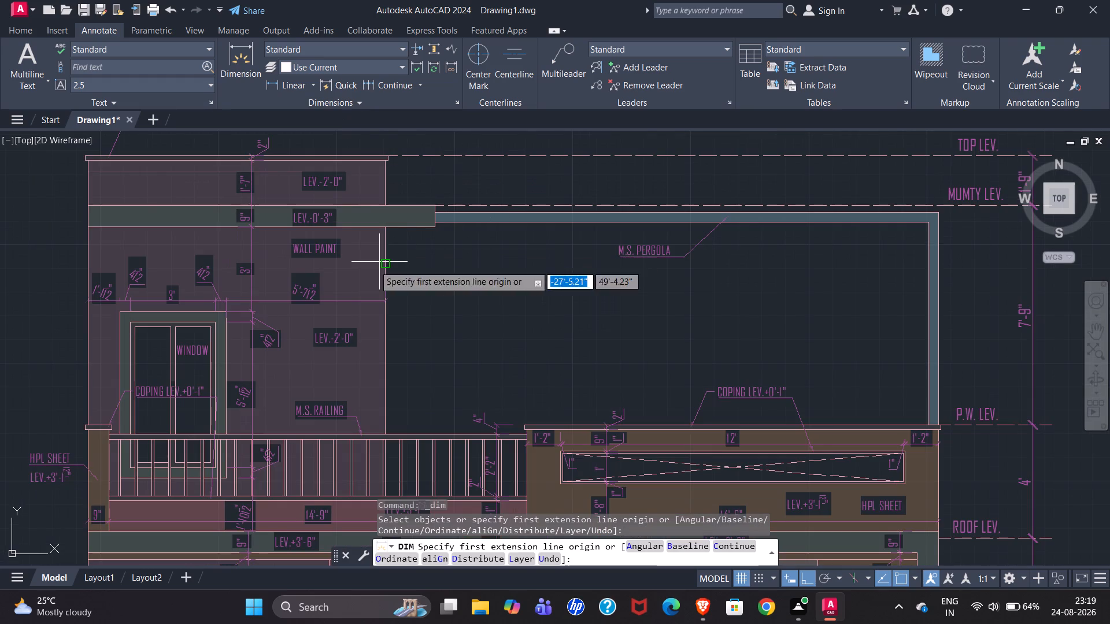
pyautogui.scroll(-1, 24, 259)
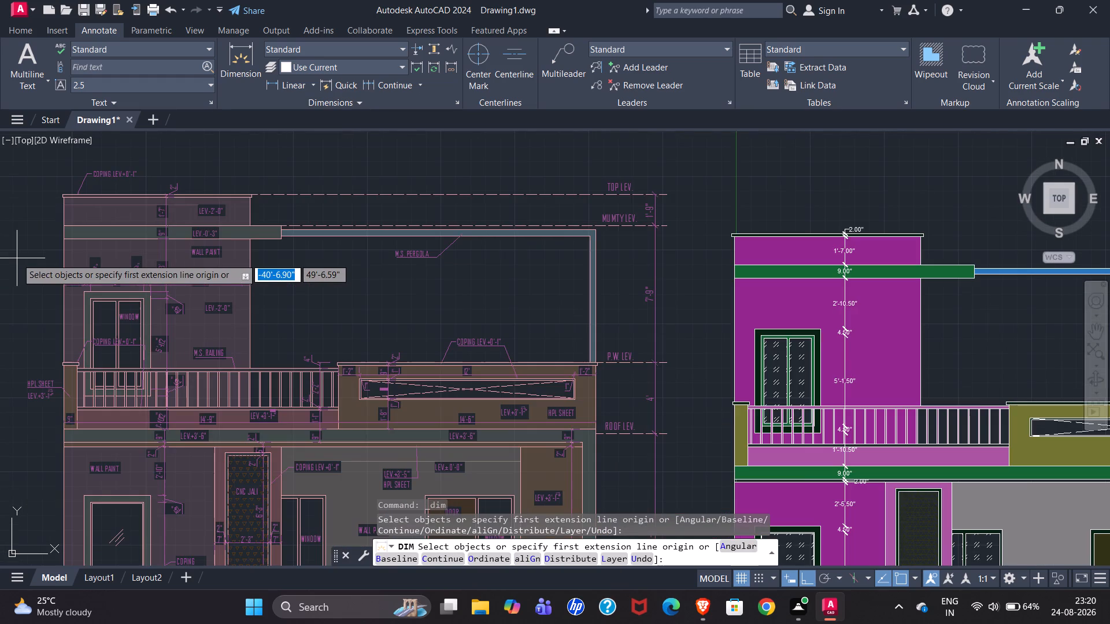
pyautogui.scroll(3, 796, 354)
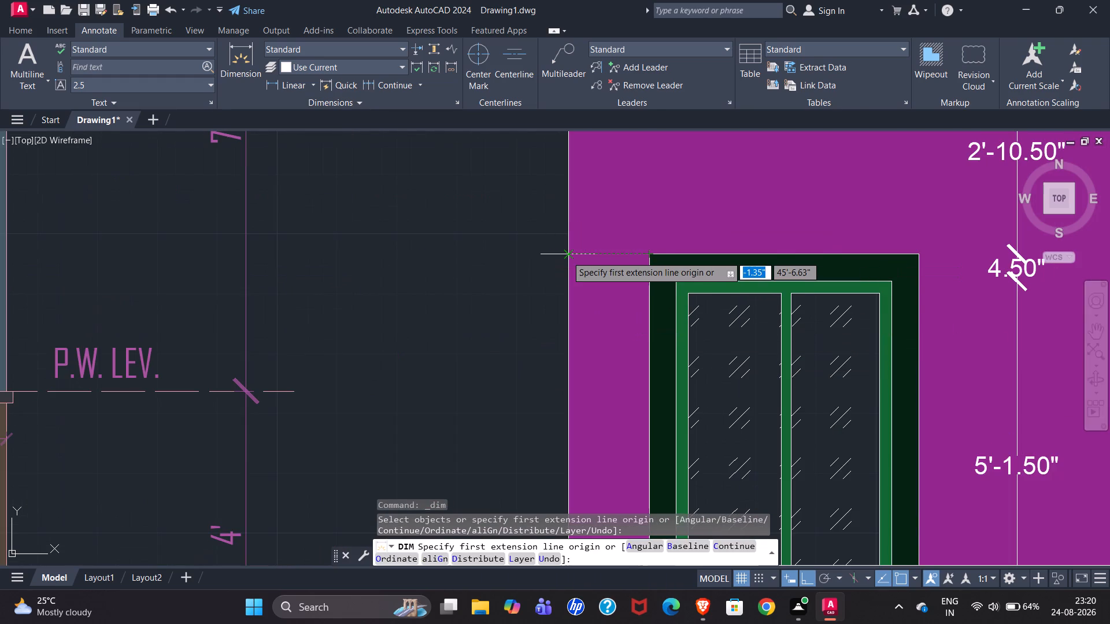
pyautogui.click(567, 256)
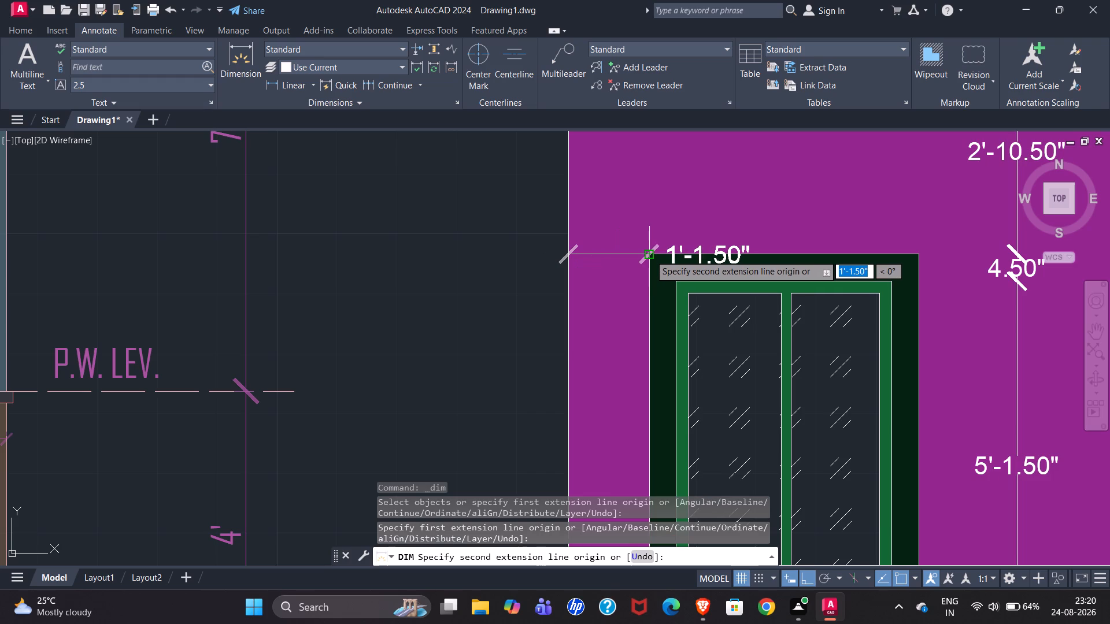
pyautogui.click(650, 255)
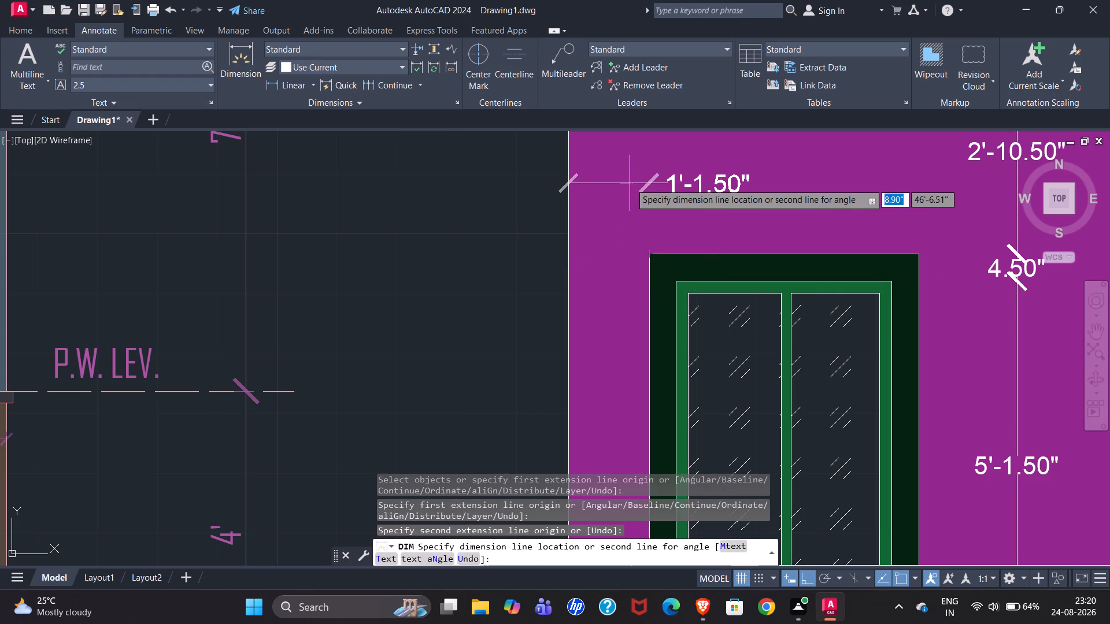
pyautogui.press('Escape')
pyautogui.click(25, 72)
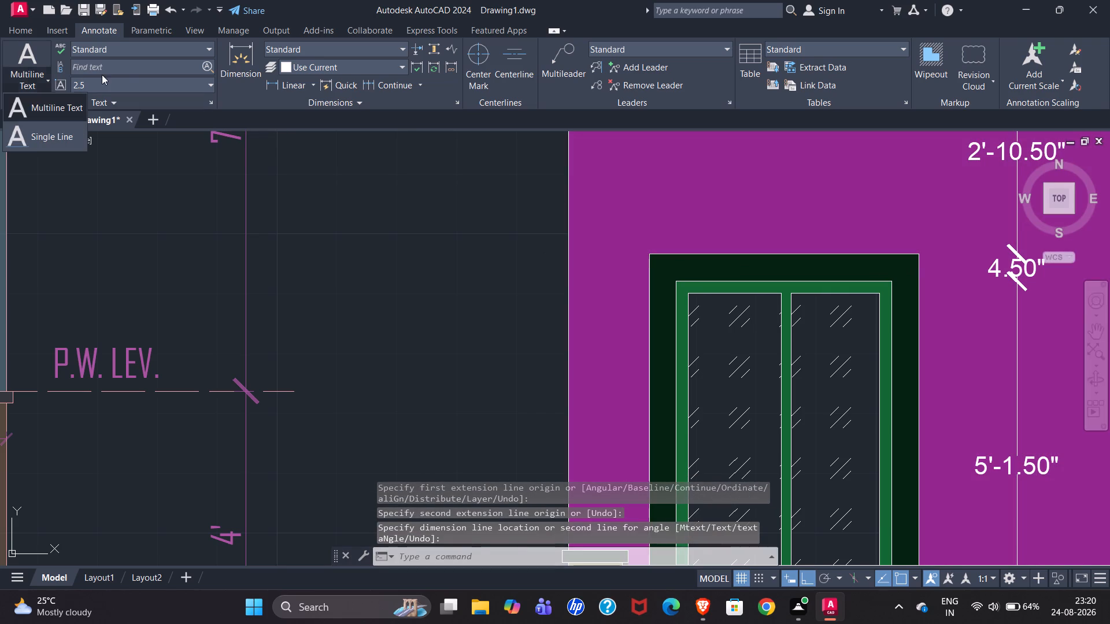
# Dimension the horizontal distance from the upper tower window's dark surround to the magenta wall's left edge, placing the dimension above the window.
pyautogui.click(239, 66)
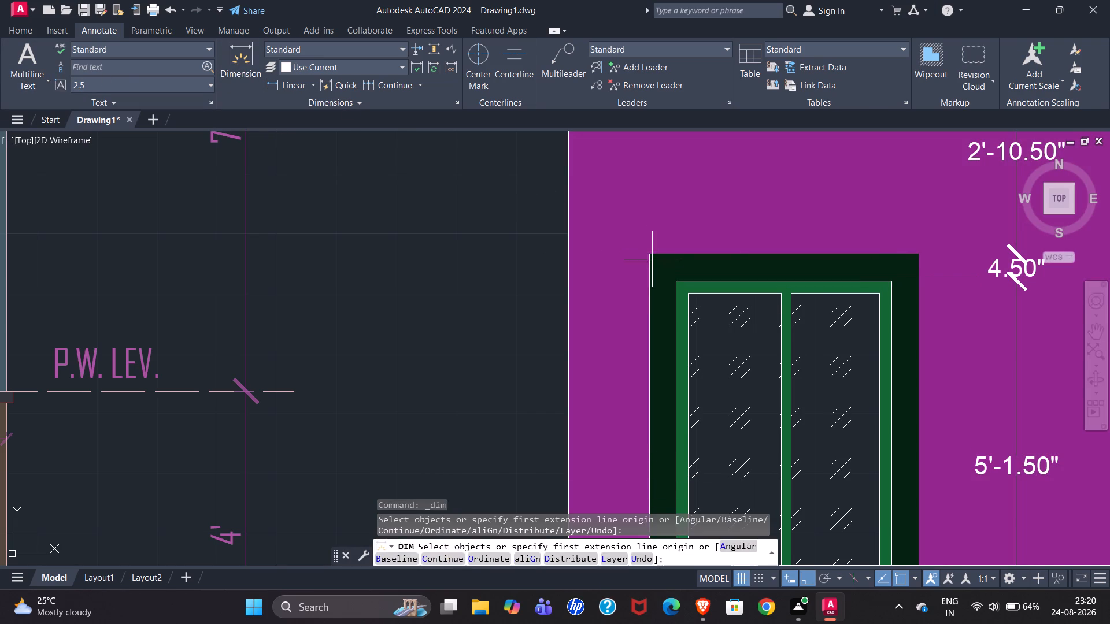
pyautogui.click(650, 256)
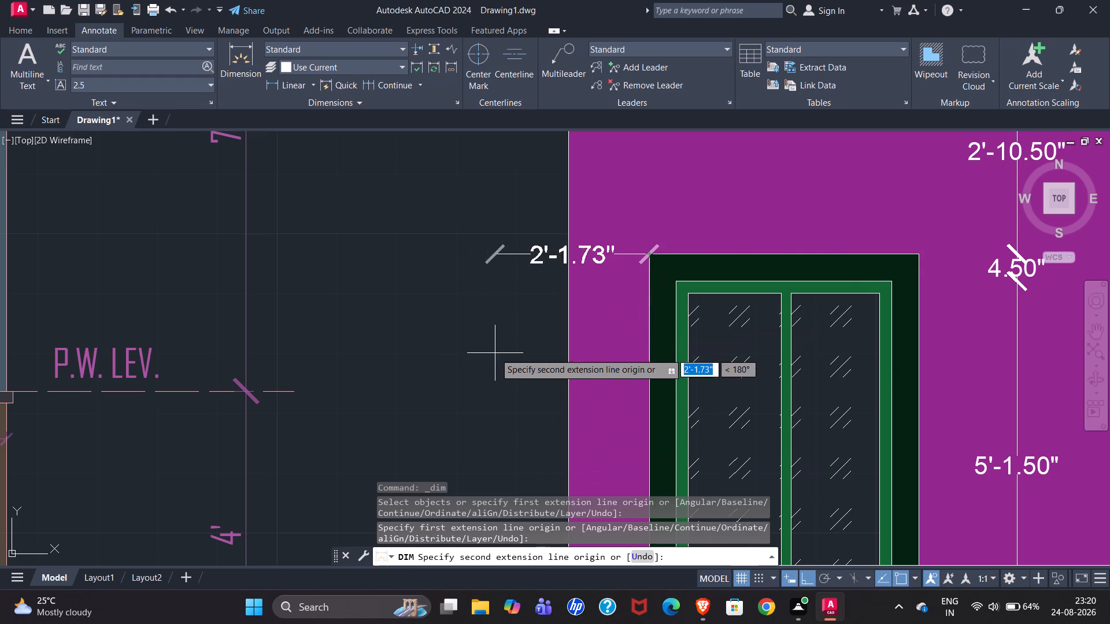
pyautogui.scroll(2, 568, 252)
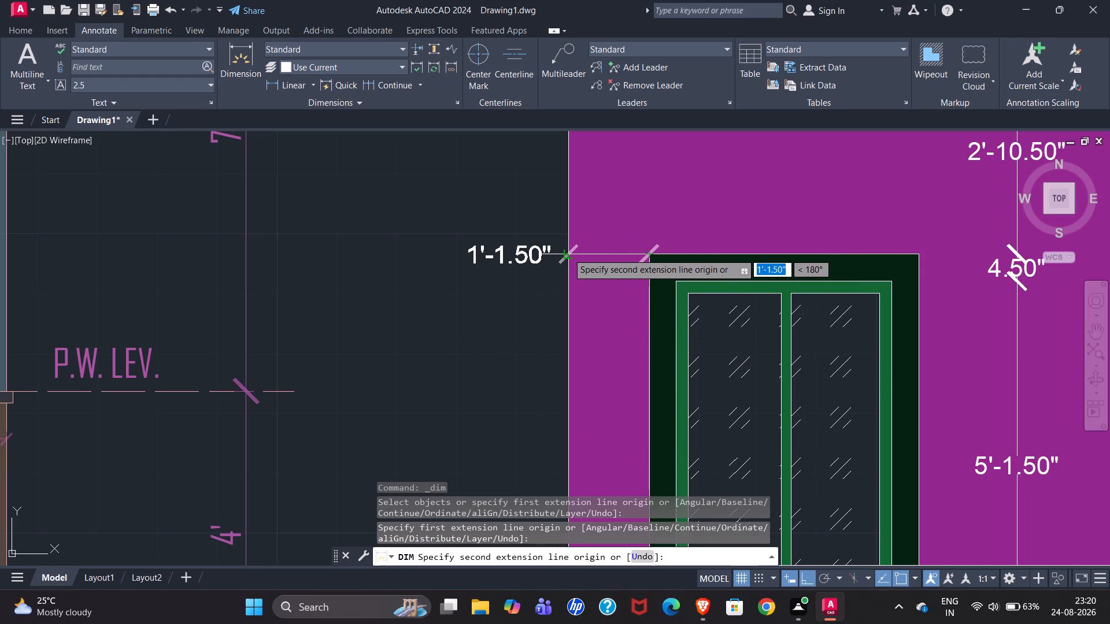
pyautogui.scroll(1, 568, 253)
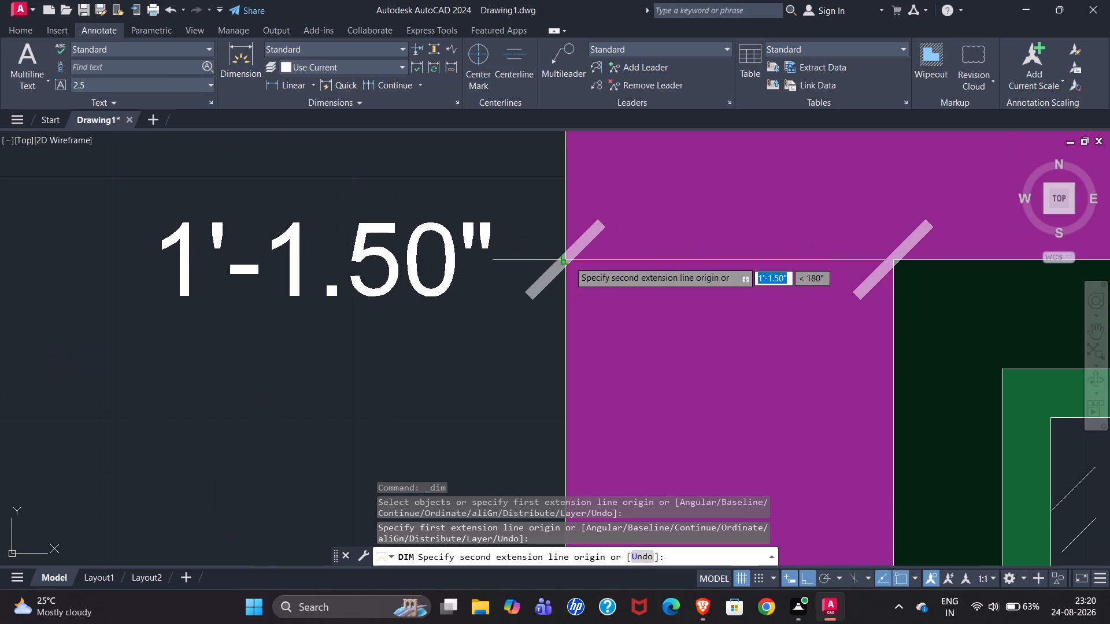
pyautogui.click(565, 258)
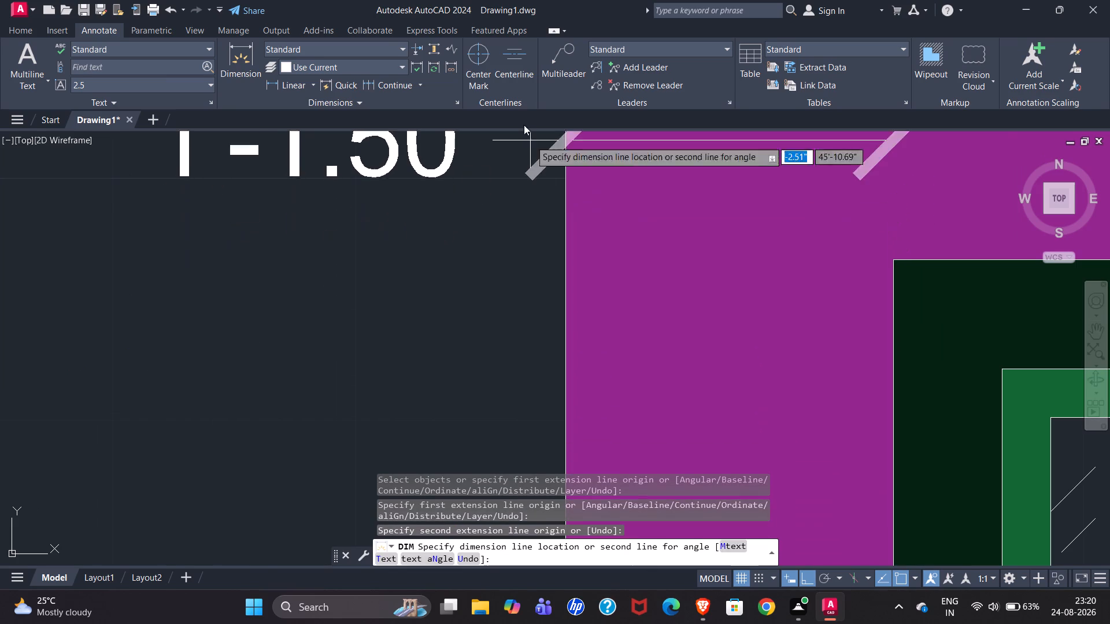
pyautogui.scroll(-3, 449, 265)
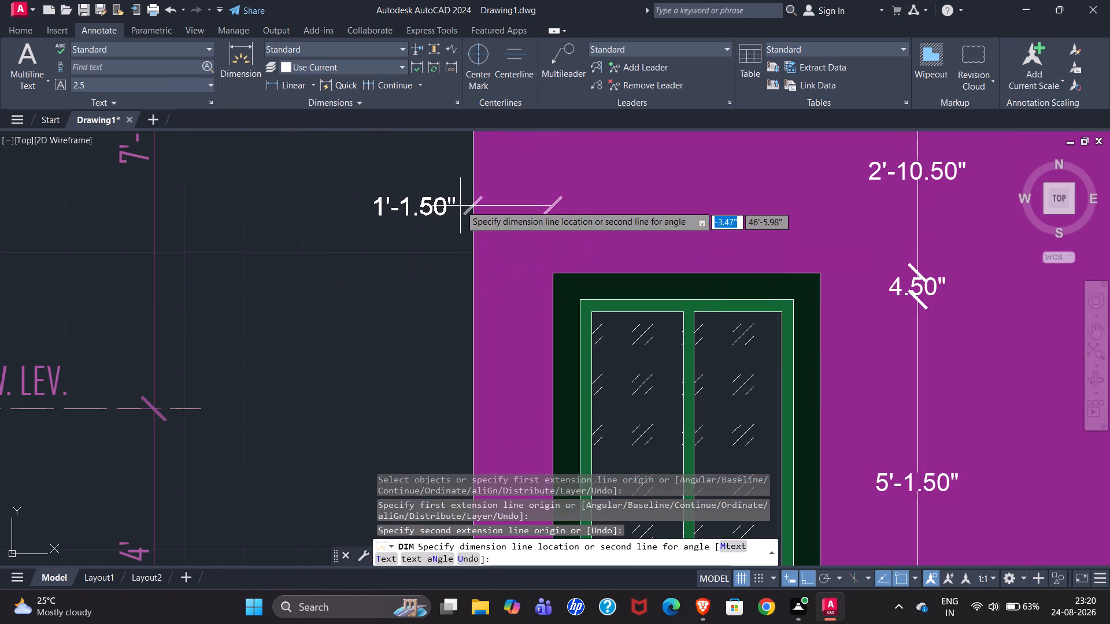
pyautogui.click(460, 205)
pyautogui.press('Escape')
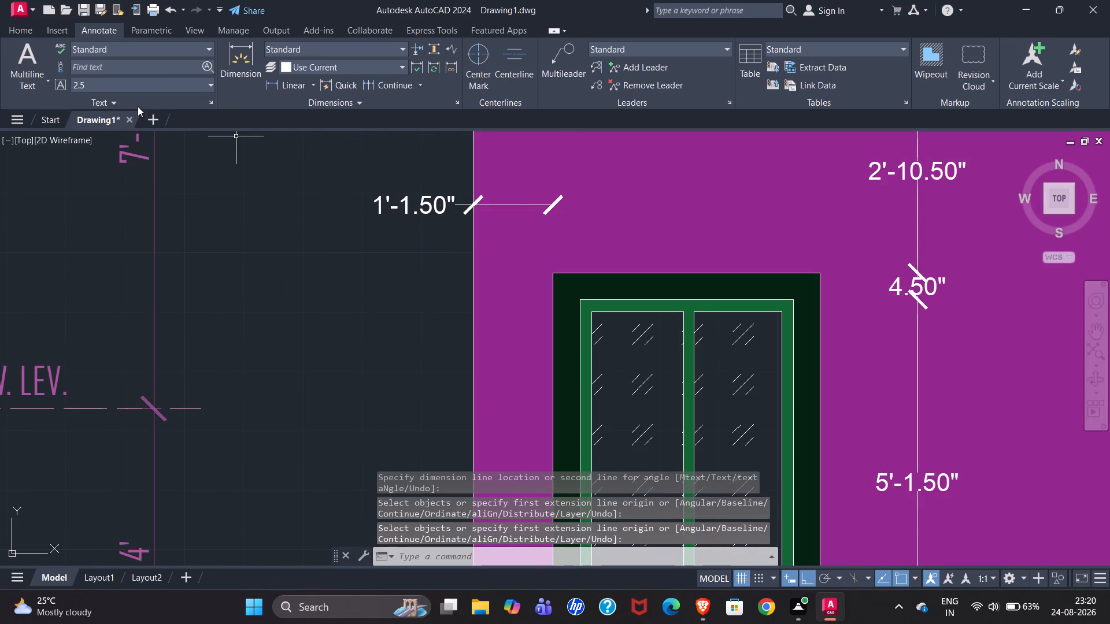
# Dimension the width of the upper window's left dark green surround, in line with the wall-to-window dimension.
pyautogui.click(229, 66)
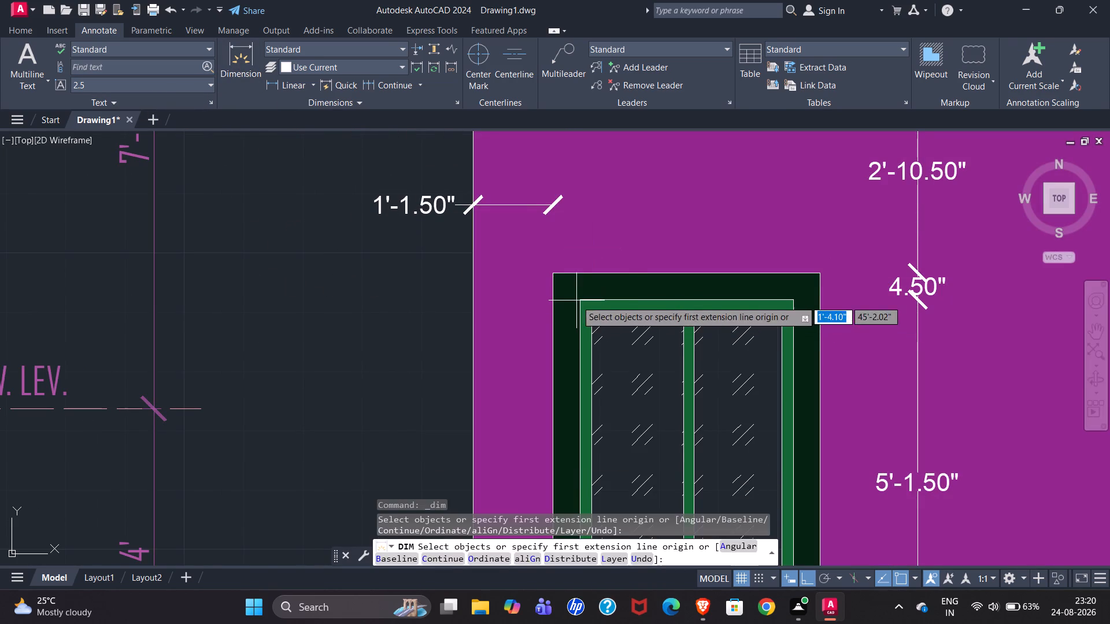
pyautogui.click(553, 275)
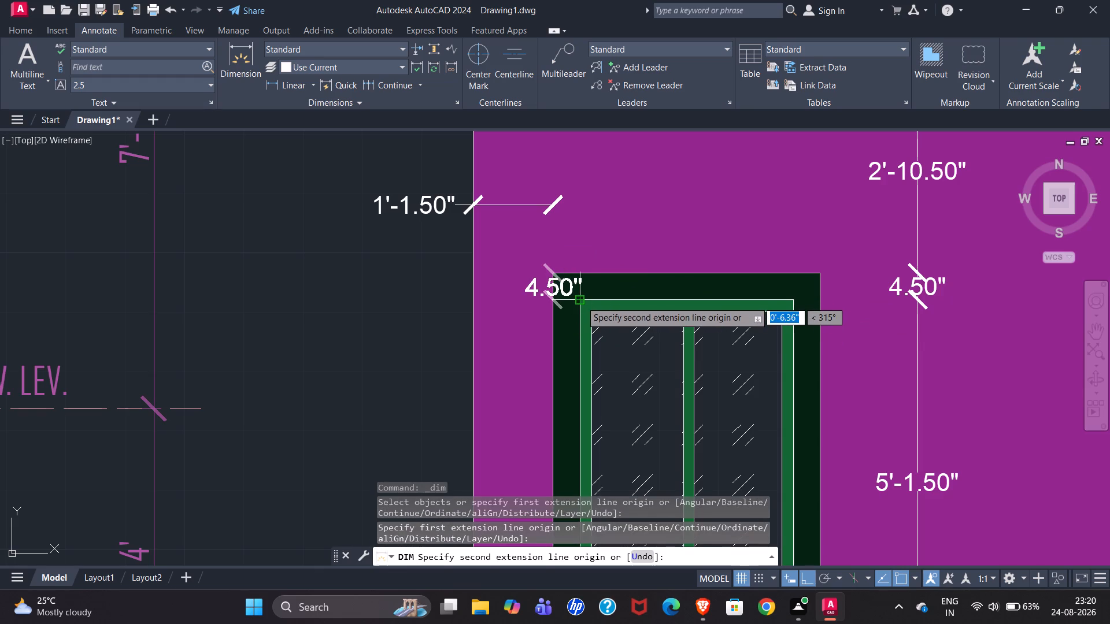
pyautogui.click(581, 301)
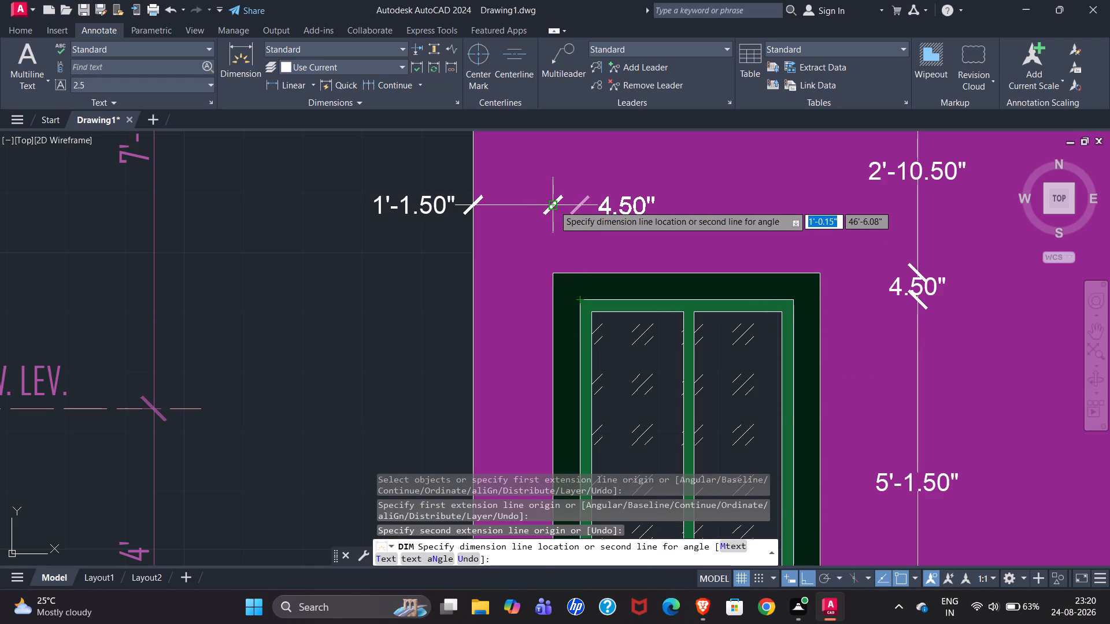
pyautogui.click(553, 207)
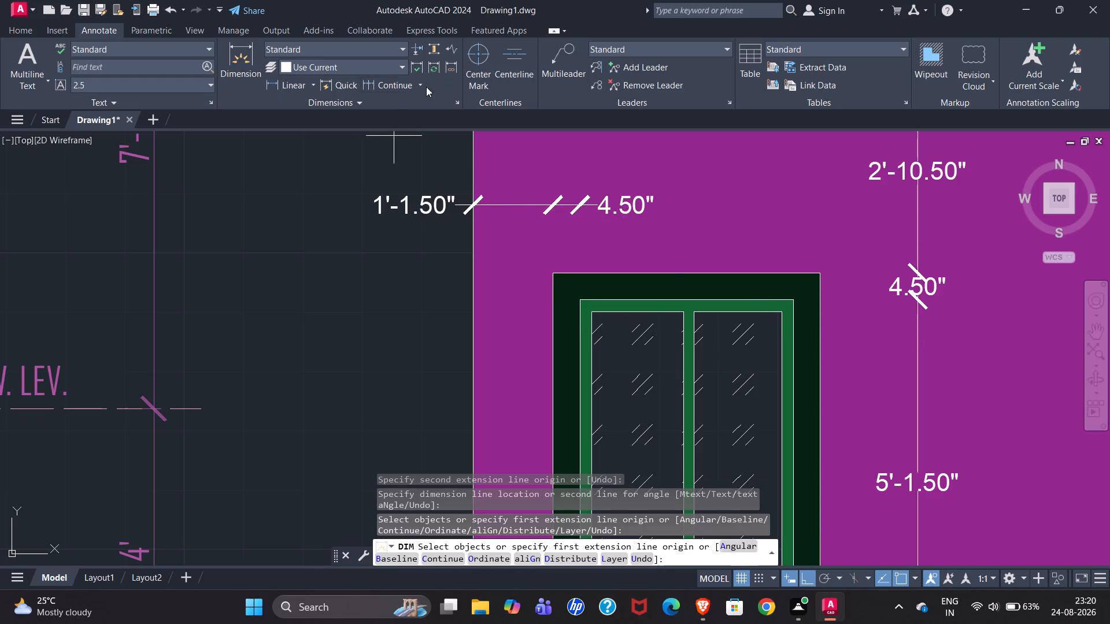
# Continue the horizontal chain across the upper window's inner frame and its other dark green surround to the magenta wall's far edge, and end it.
pyautogui.click(400, 86)
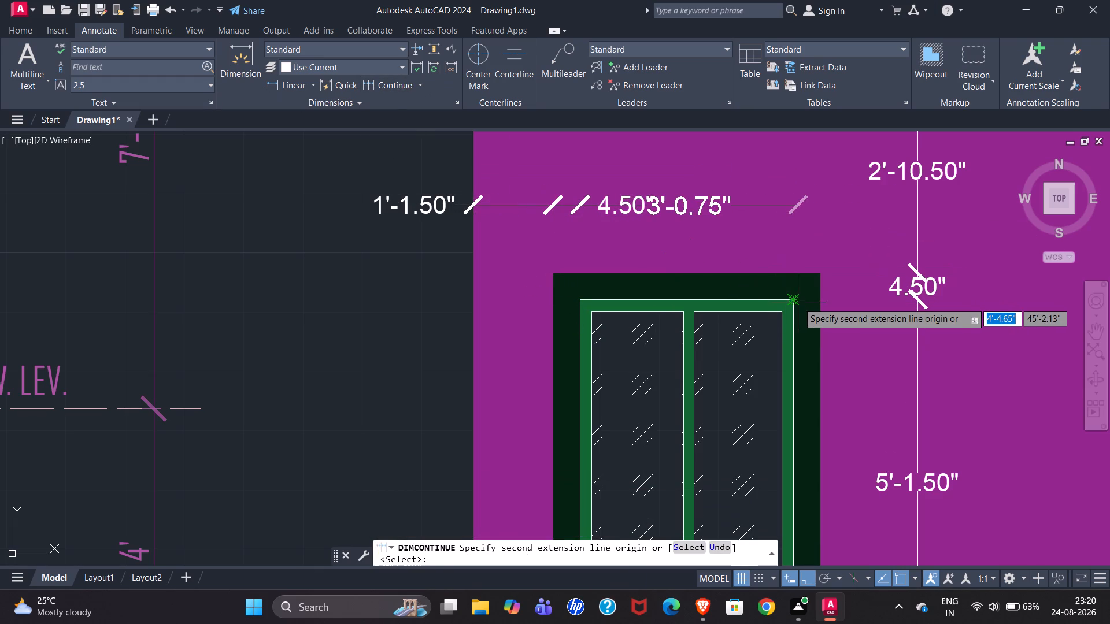
pyautogui.click(793, 302)
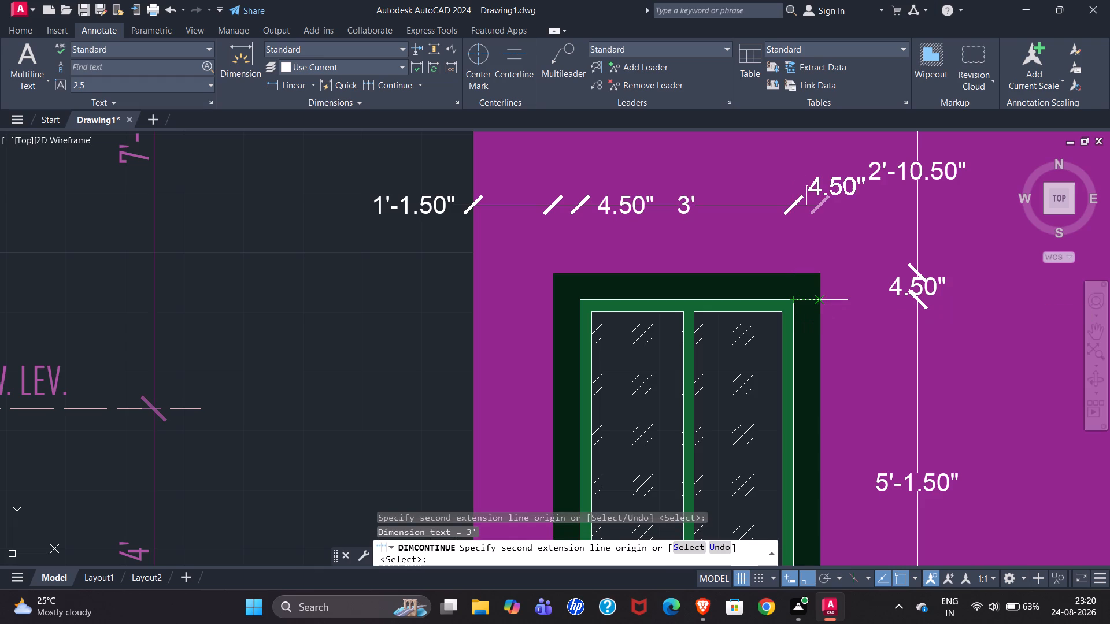
pyautogui.click(821, 276)
pyautogui.scroll(-1, 346, 217)
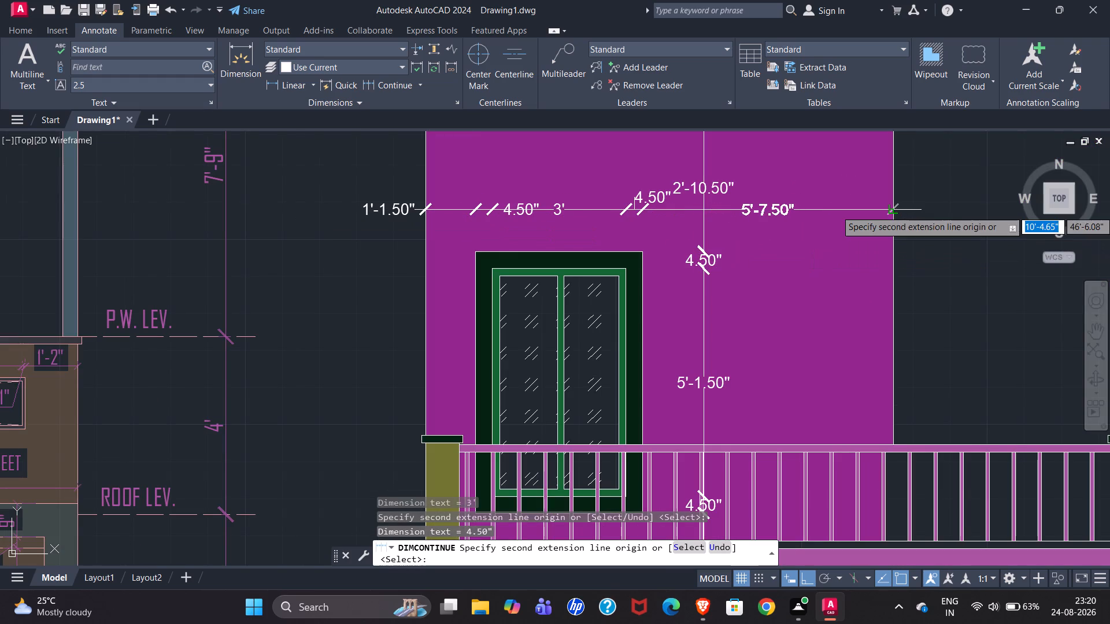
pyautogui.click(894, 210)
pyautogui.scroll(-1, 419, 300)
pyautogui.scroll(-1, 507, 328)
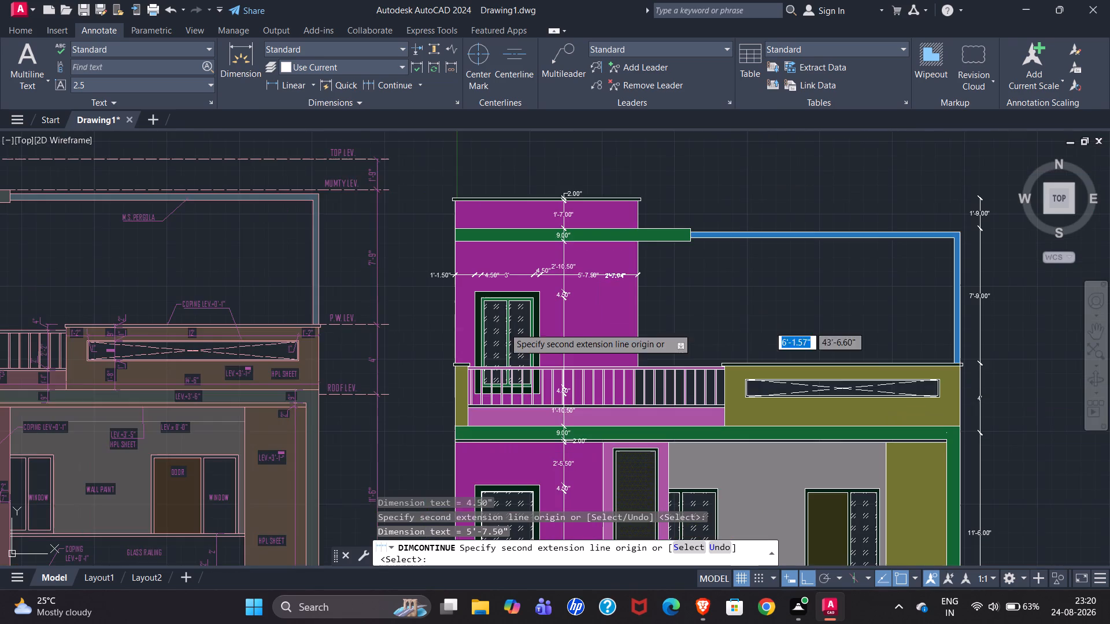
pyautogui.scroll(-1, 698, 336)
pyautogui.scroll(3, 160, 292)
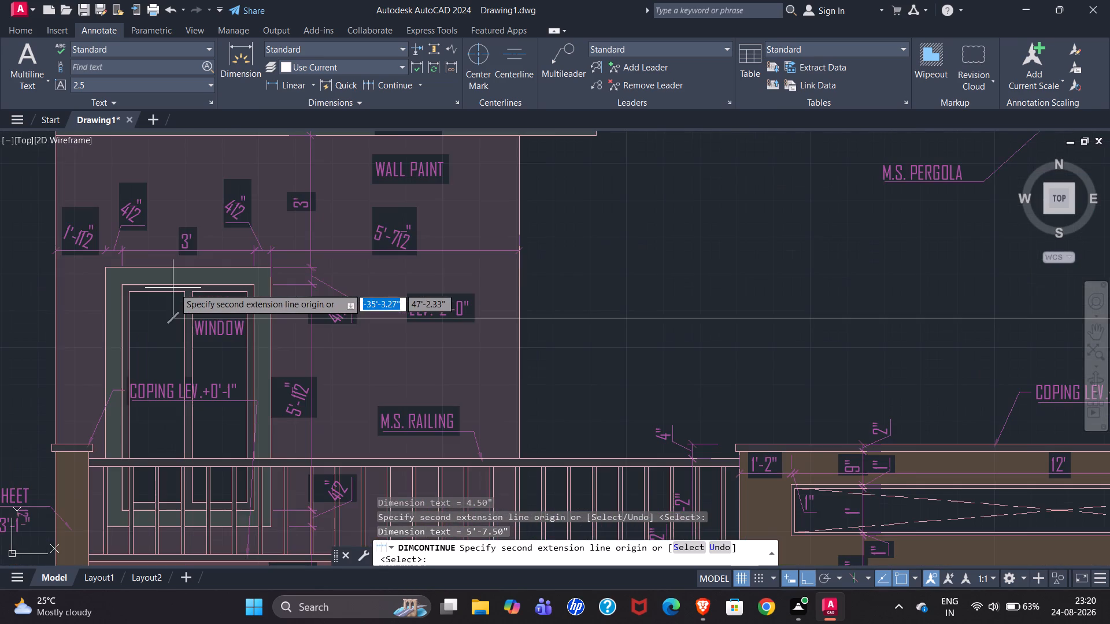
pyautogui.scroll(-2, 172, 224)
pyautogui.scroll(2, 160, 403)
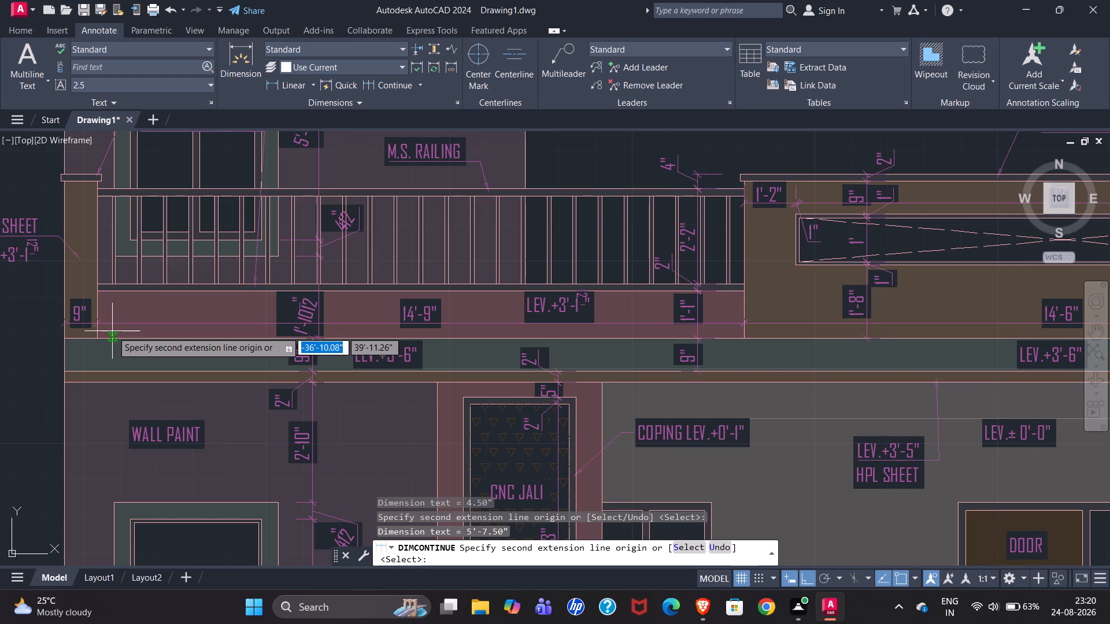
pyautogui.press('Escape')
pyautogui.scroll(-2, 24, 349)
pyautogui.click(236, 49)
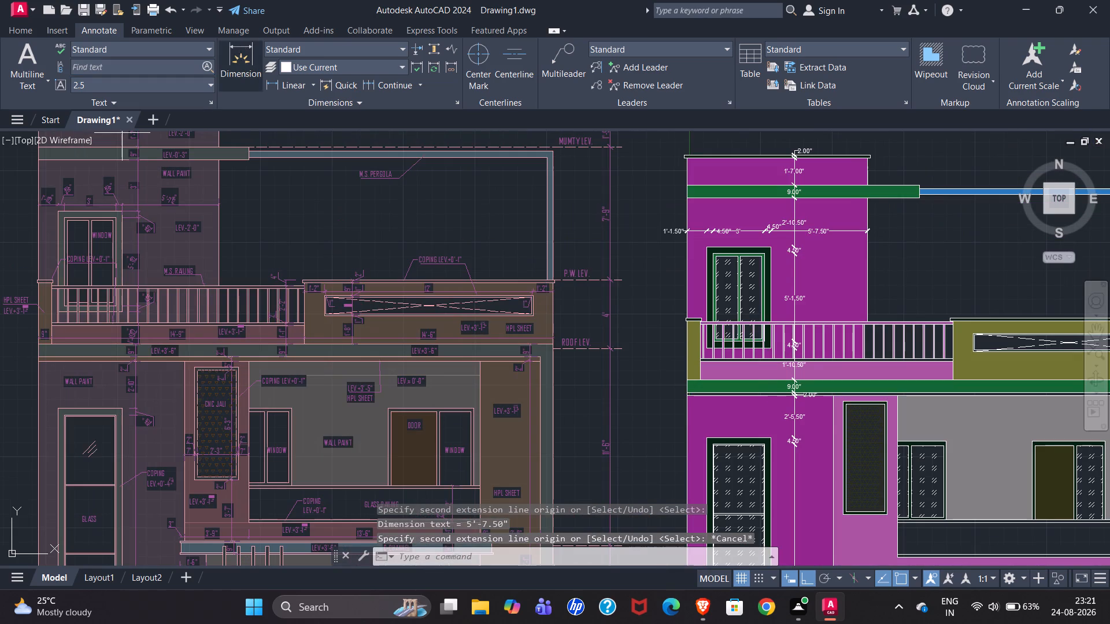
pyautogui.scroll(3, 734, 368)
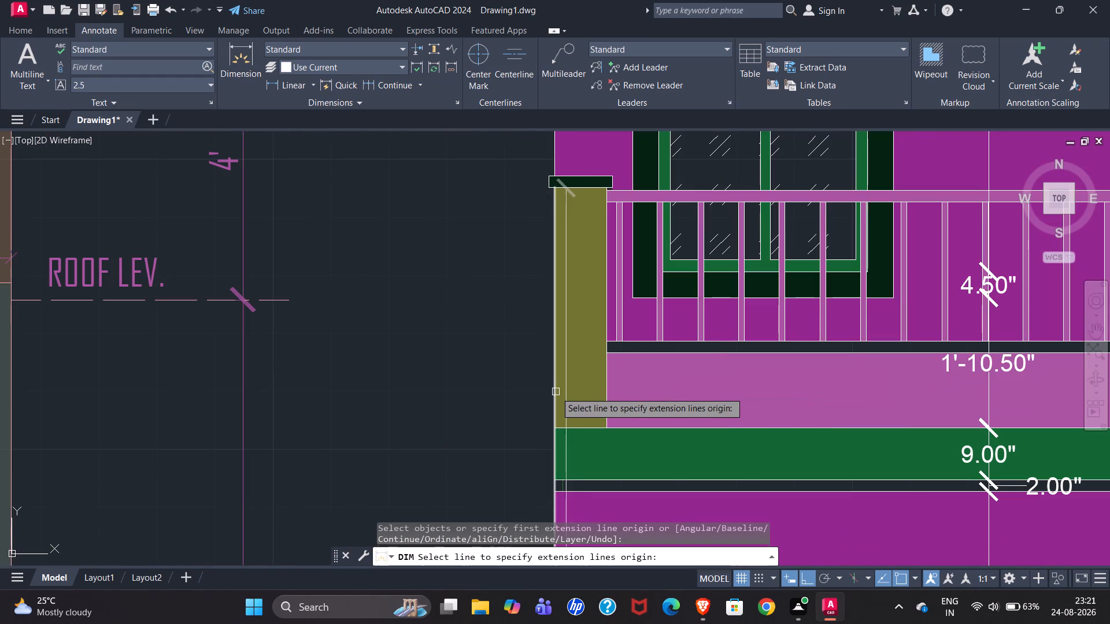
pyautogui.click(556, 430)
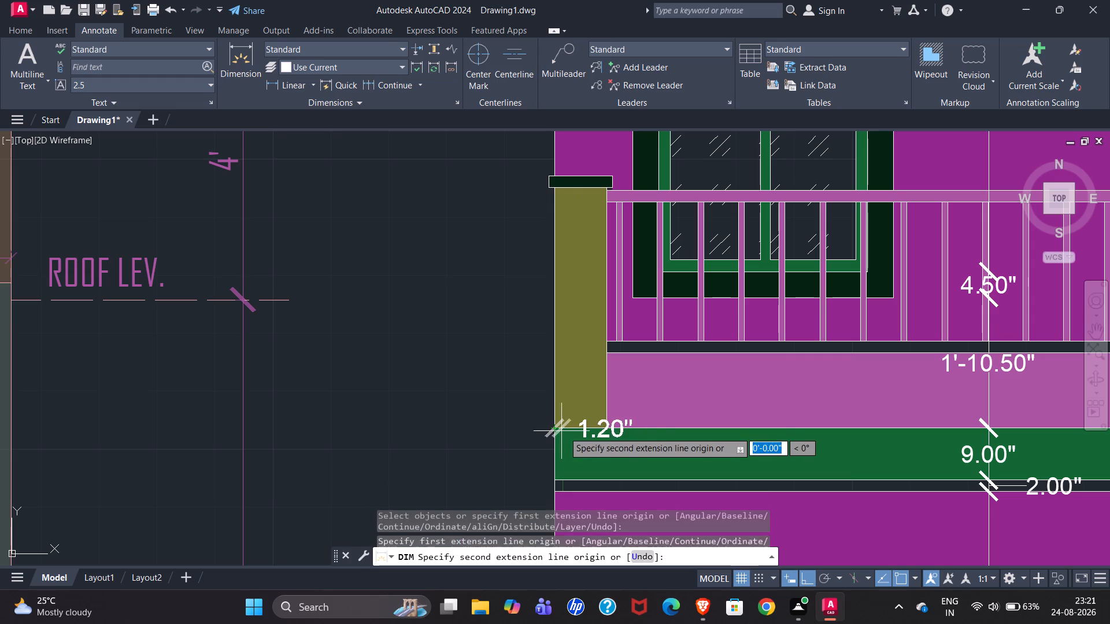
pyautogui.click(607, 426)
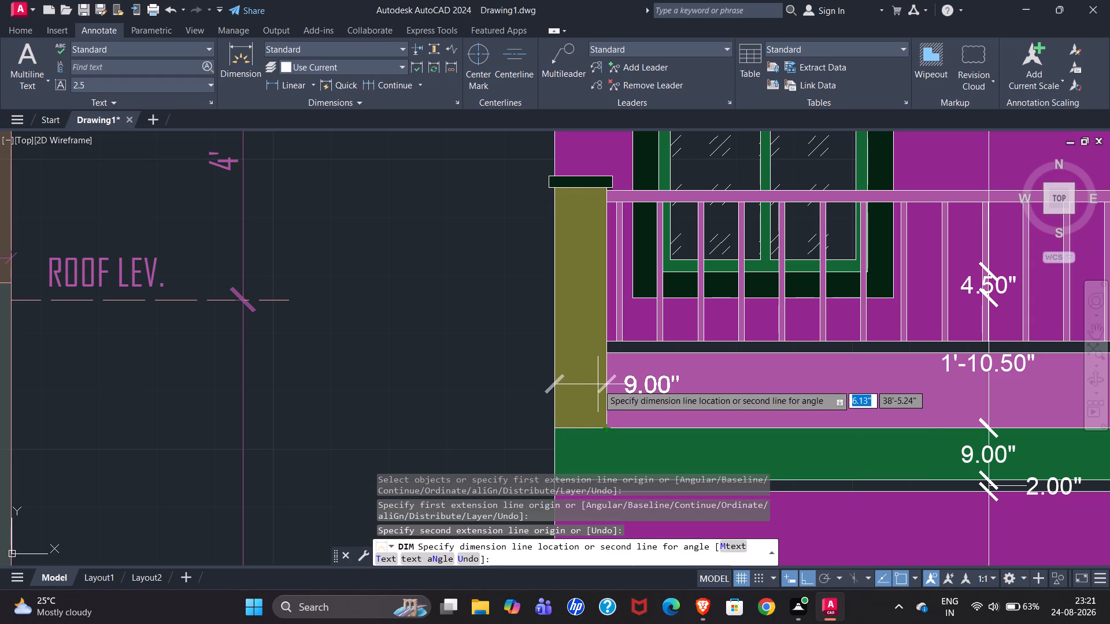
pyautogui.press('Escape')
# Dimension the width of the olive pillar beside the balcony railing, placing the text outside the elevation and the dimension line just above the green slab band.
pyautogui.moveTo(243, 40); pyautogui.dragTo(245, 47)
pyautogui.click(250, 73)
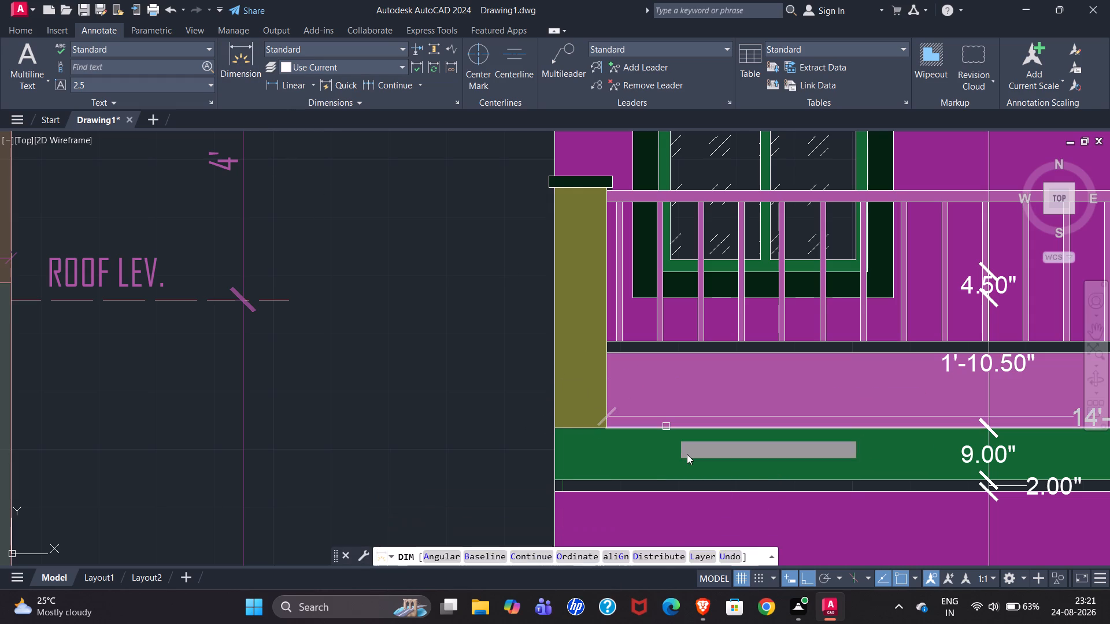
pyautogui.click(606, 430)
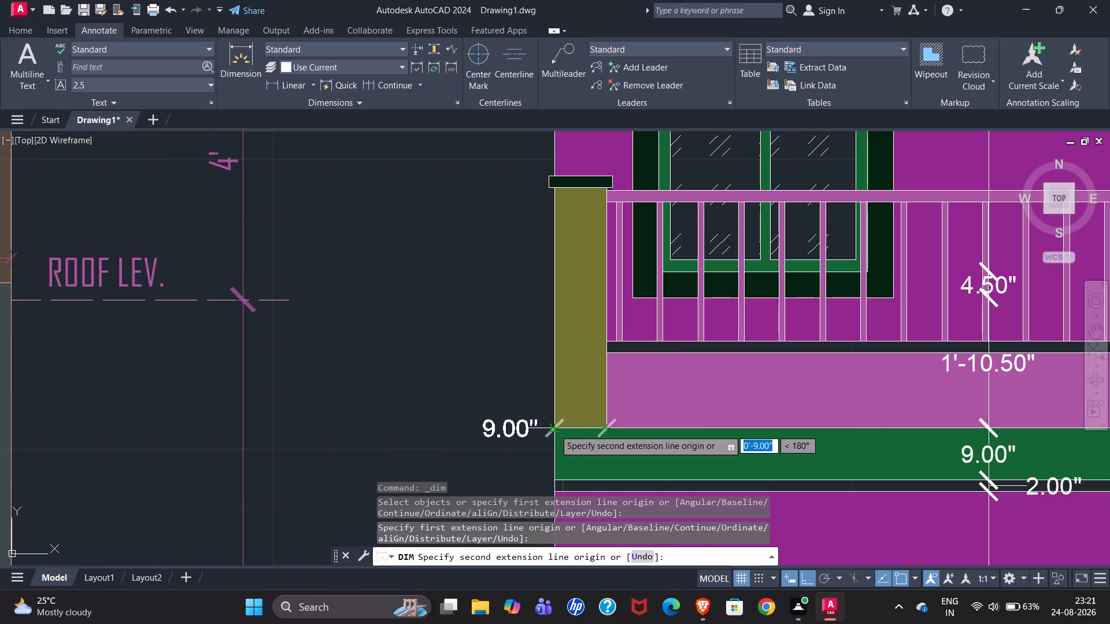
pyautogui.click(554, 429)
pyautogui.click(551, 378)
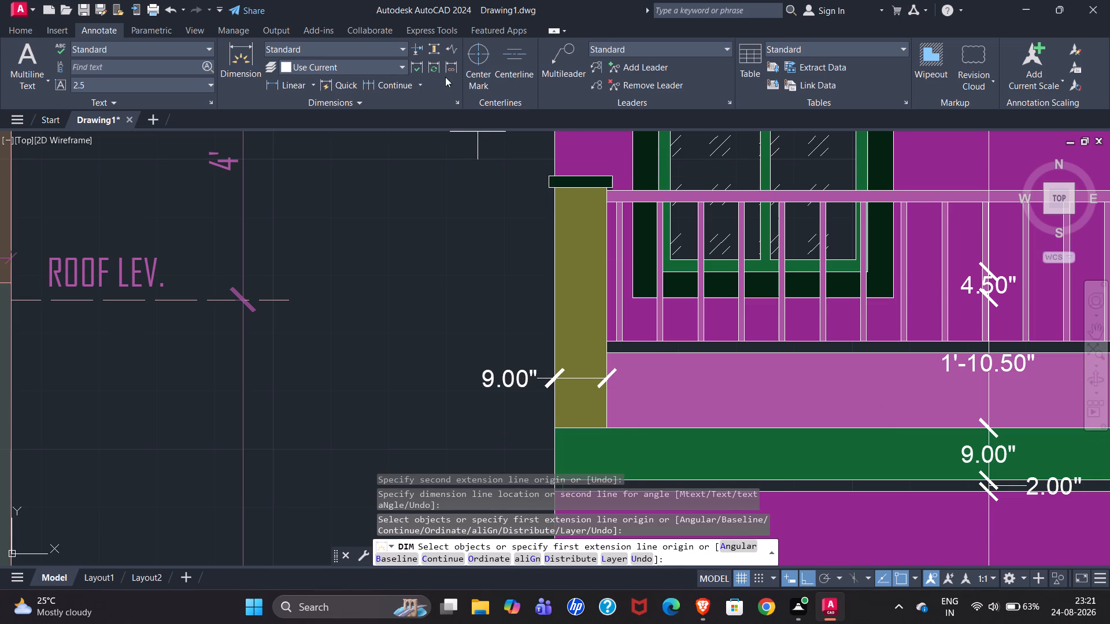
pyautogui.click(393, 84)
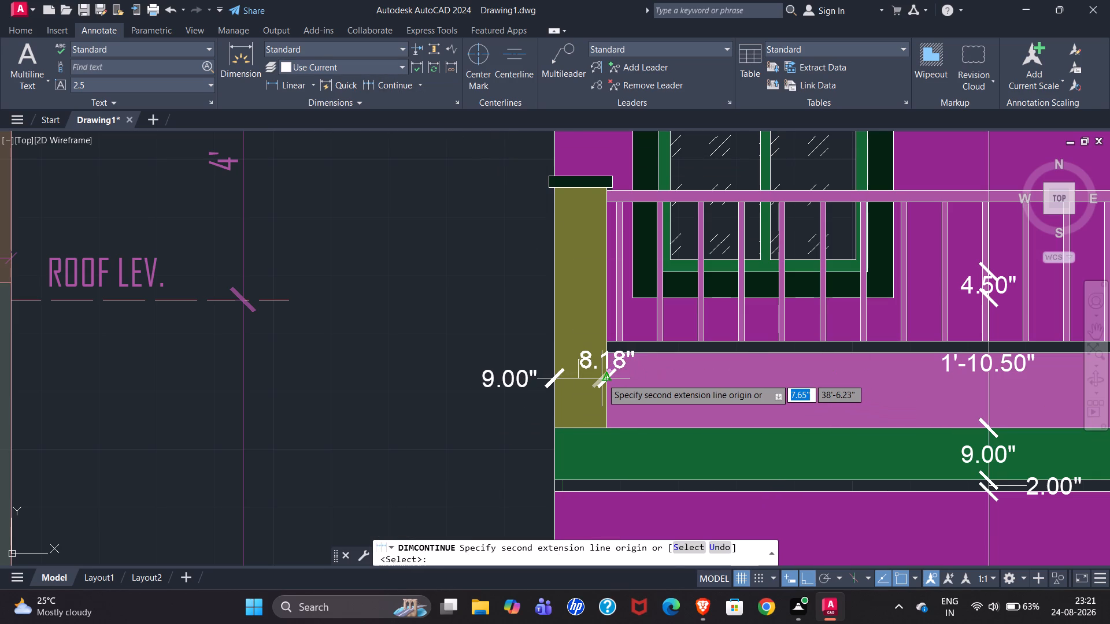
pyautogui.press('Escape')
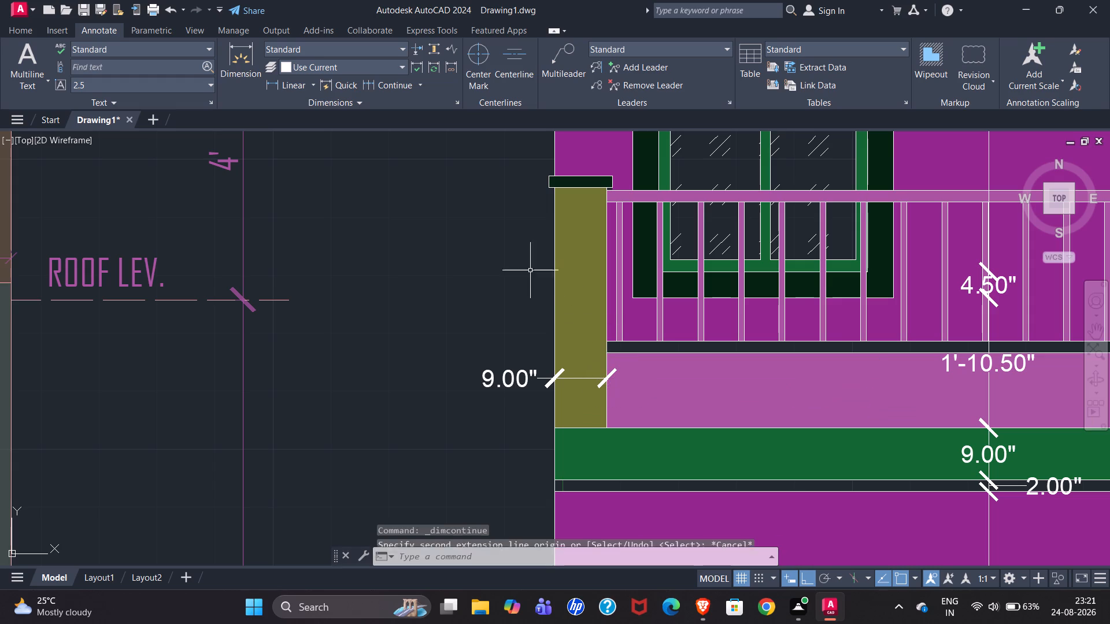
# Dimension the length of the light magenta band below the railing, from the olive pillar to the olive wall, in line with the pillar dimension.
pyautogui.click(254, 71)
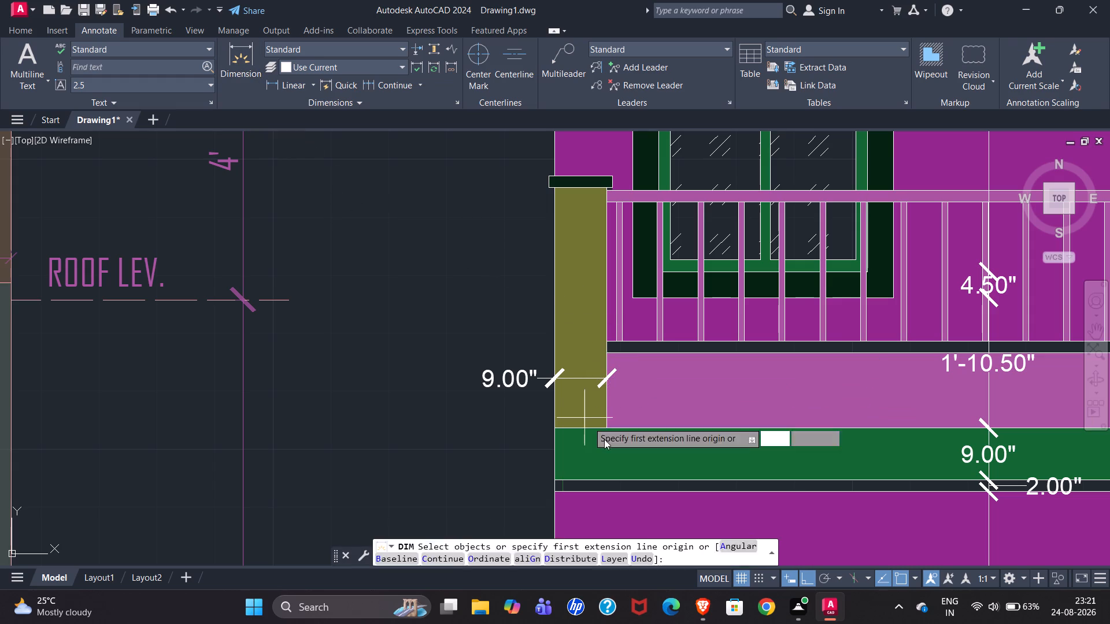
pyautogui.click(606, 382)
pyautogui.scroll(-1, 429, 389)
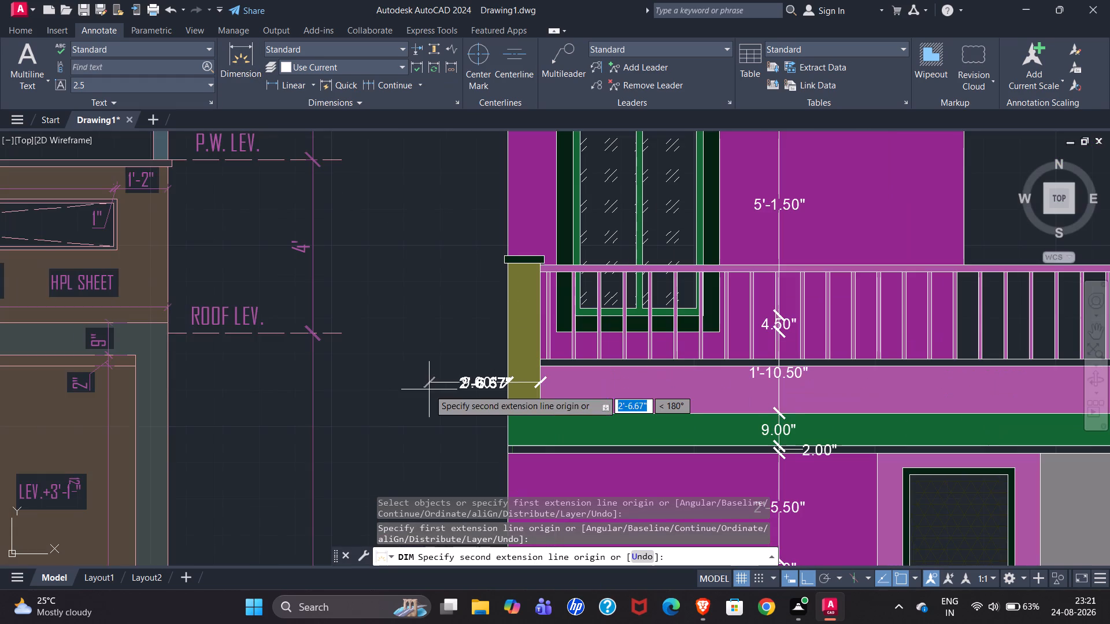
pyautogui.scroll(-1, 425, 403)
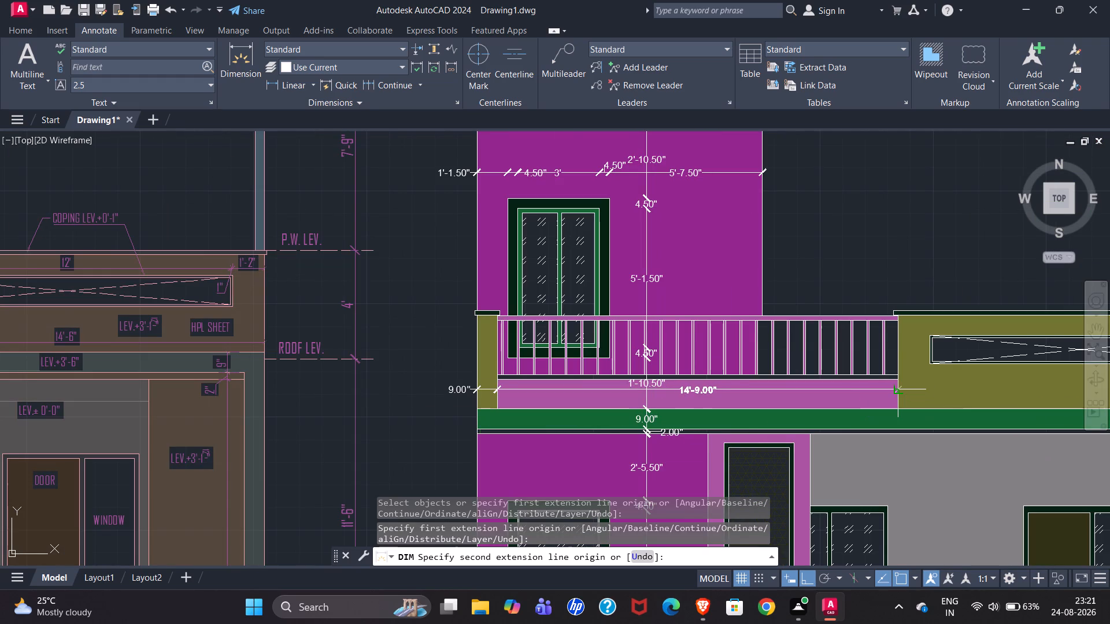
pyautogui.scroll(-2, 953, 391)
pyautogui.scroll(3, 450, 377)
pyautogui.scroll(-3, 239, 378)
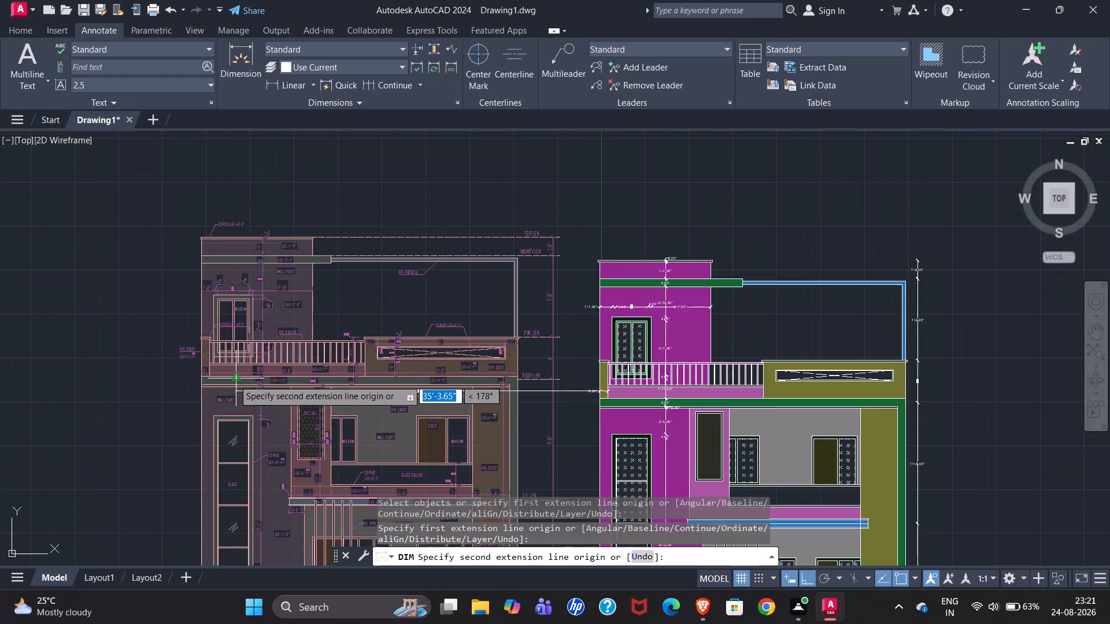
pyautogui.scroll(4, 719, 398)
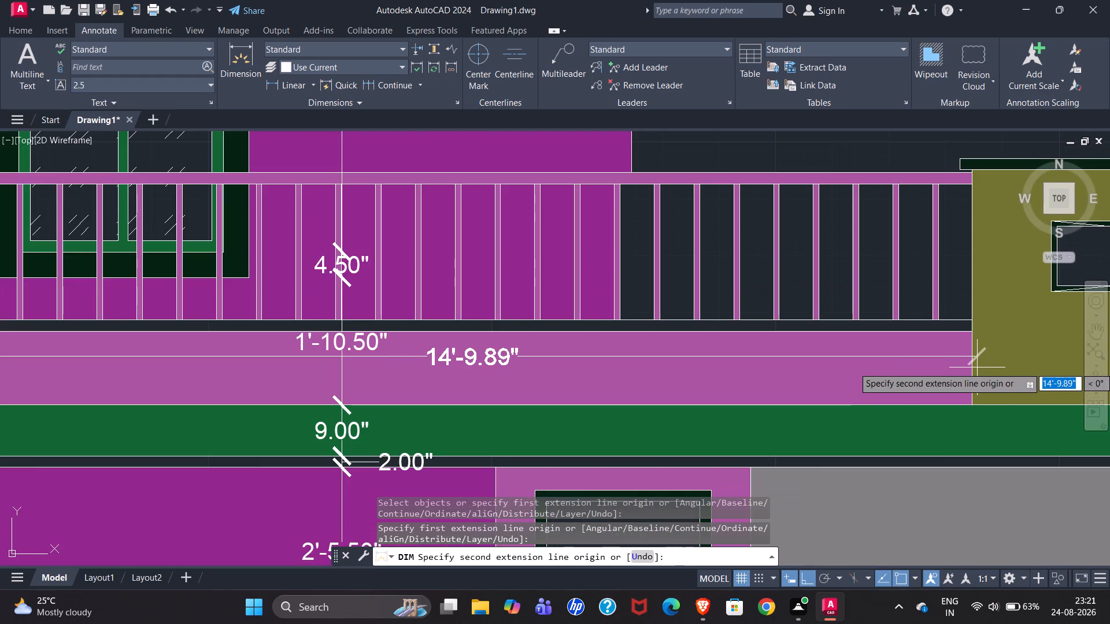
pyautogui.click(972, 355)
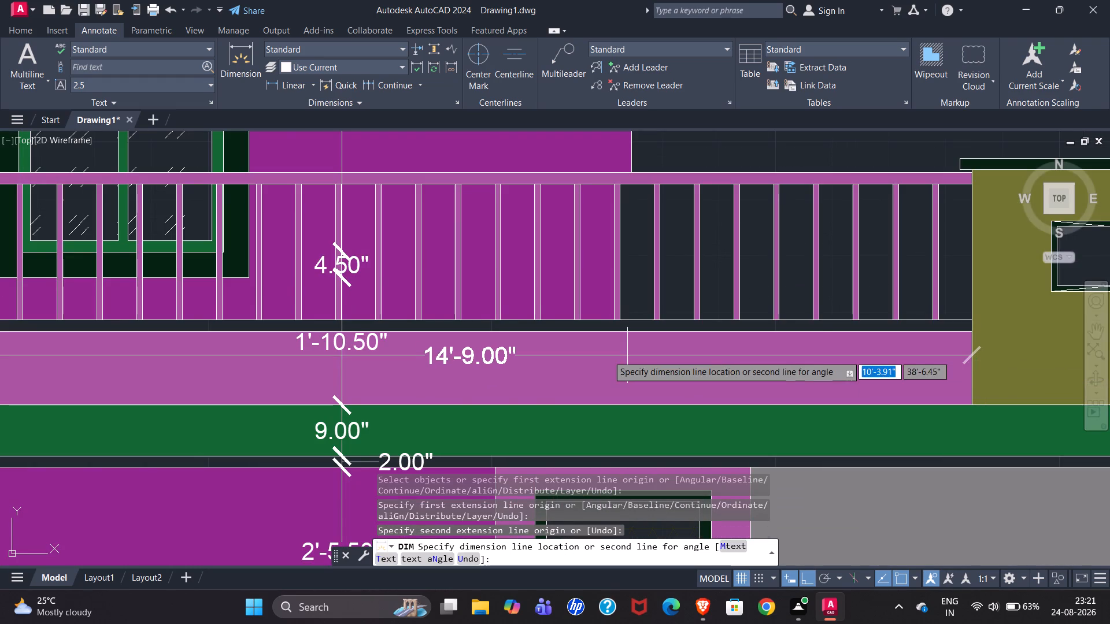
pyautogui.scroll(-2, 274, 368)
pyautogui.scroll(4, 159, 366)
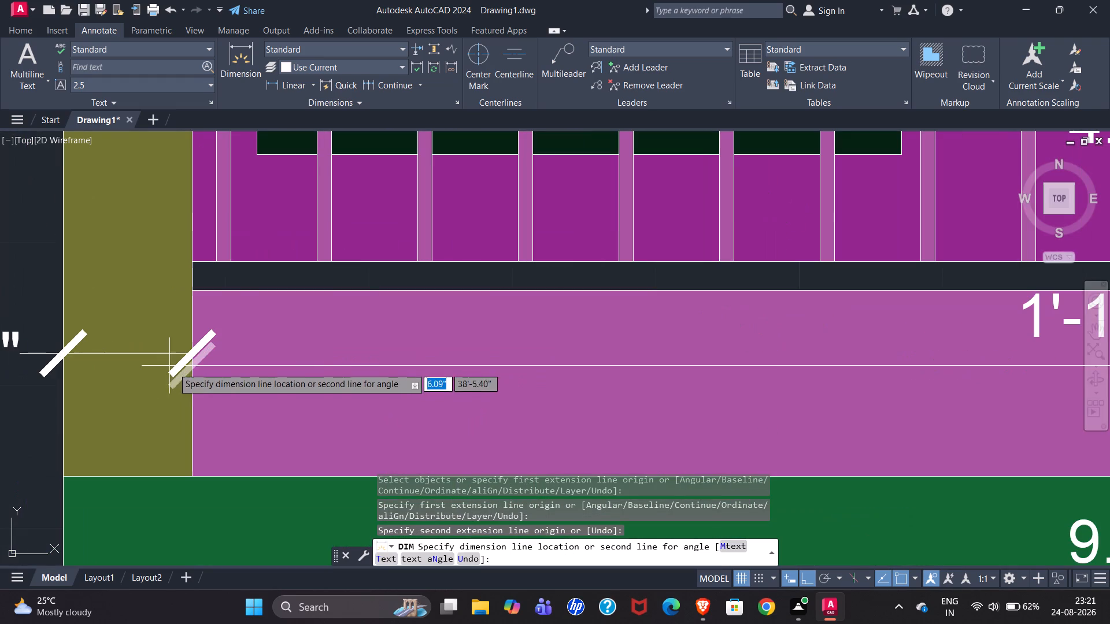
pyautogui.click(189, 352)
# Continue the horizontal dimension across the olive parapet wall to its outer edge, and end the chain there.
pyautogui.scroll(-2, 75, 359)
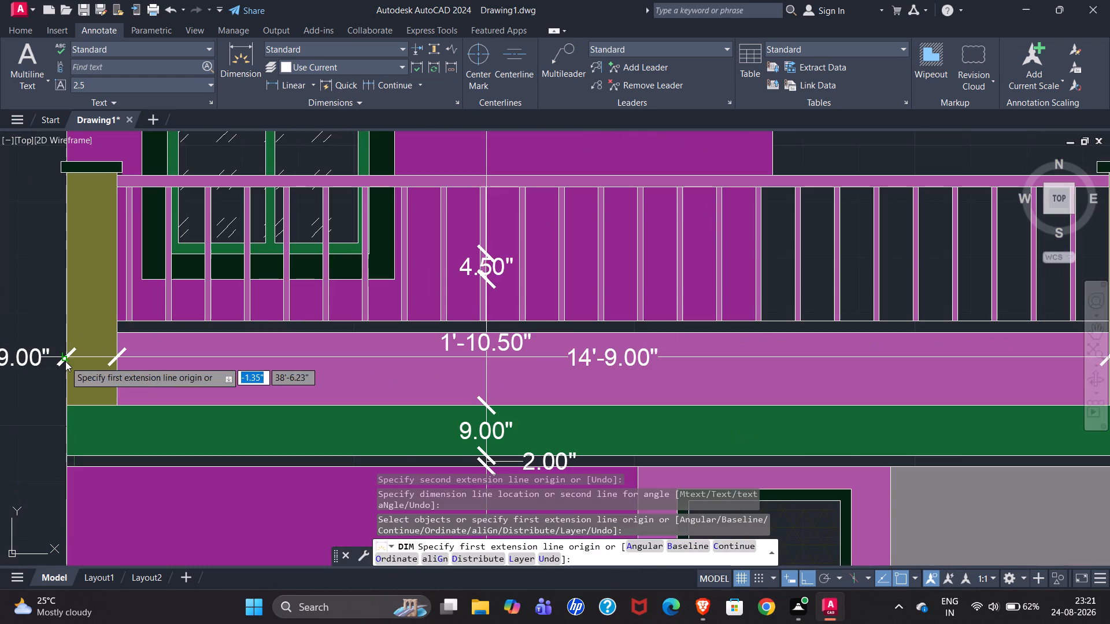
pyautogui.click(397, 88)
pyautogui.scroll(-1, 176, 264)
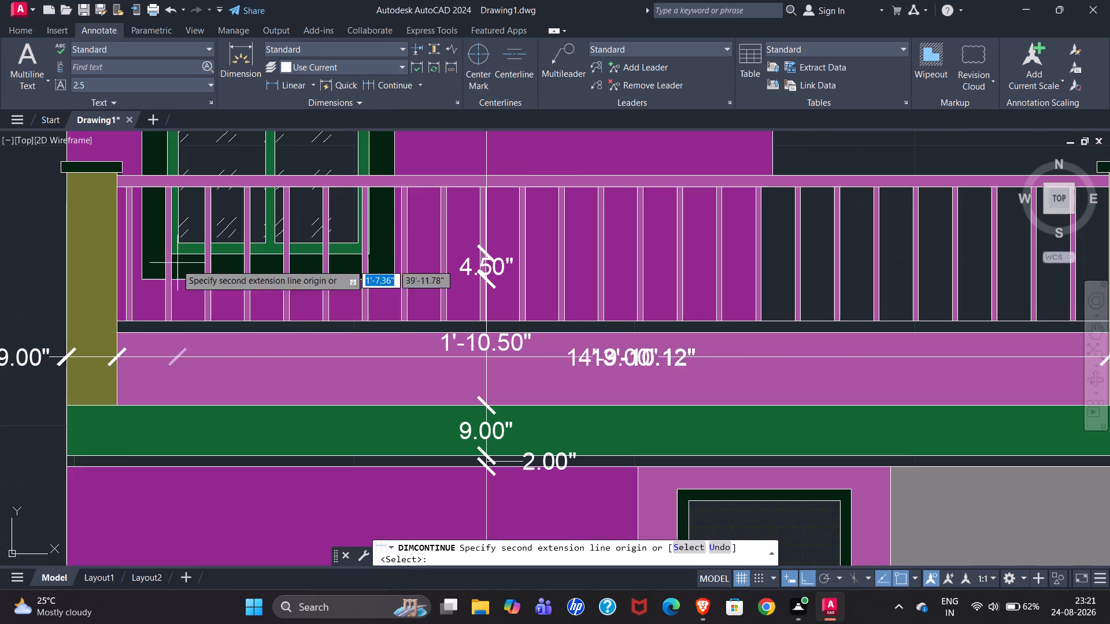
pyautogui.scroll(-2, 173, 268)
pyautogui.scroll(2, 468, 293)
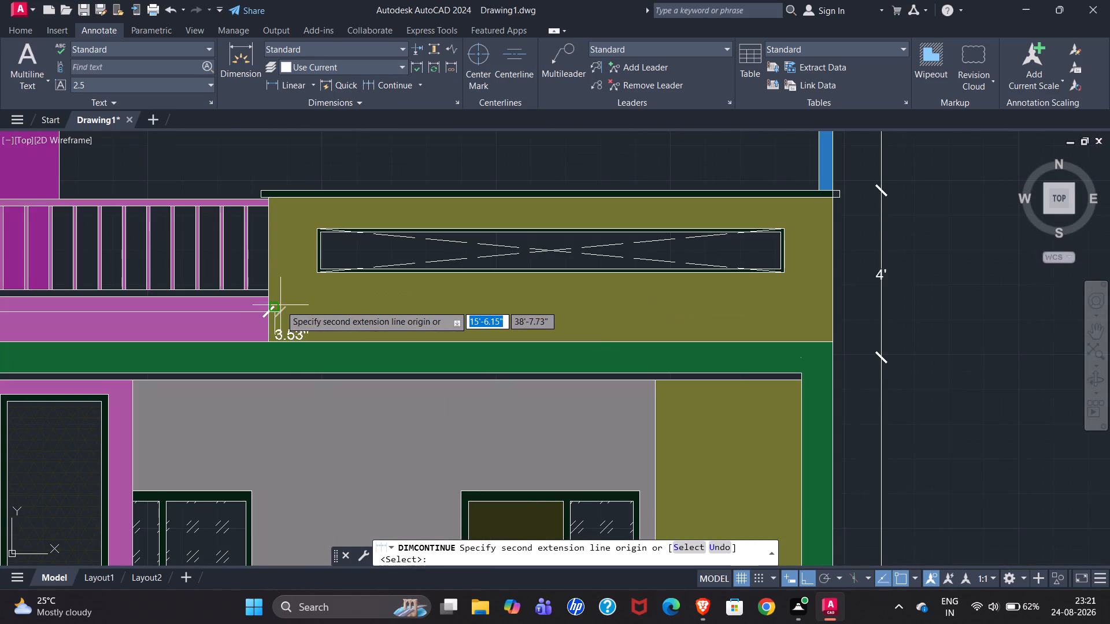
pyautogui.click(835, 313)
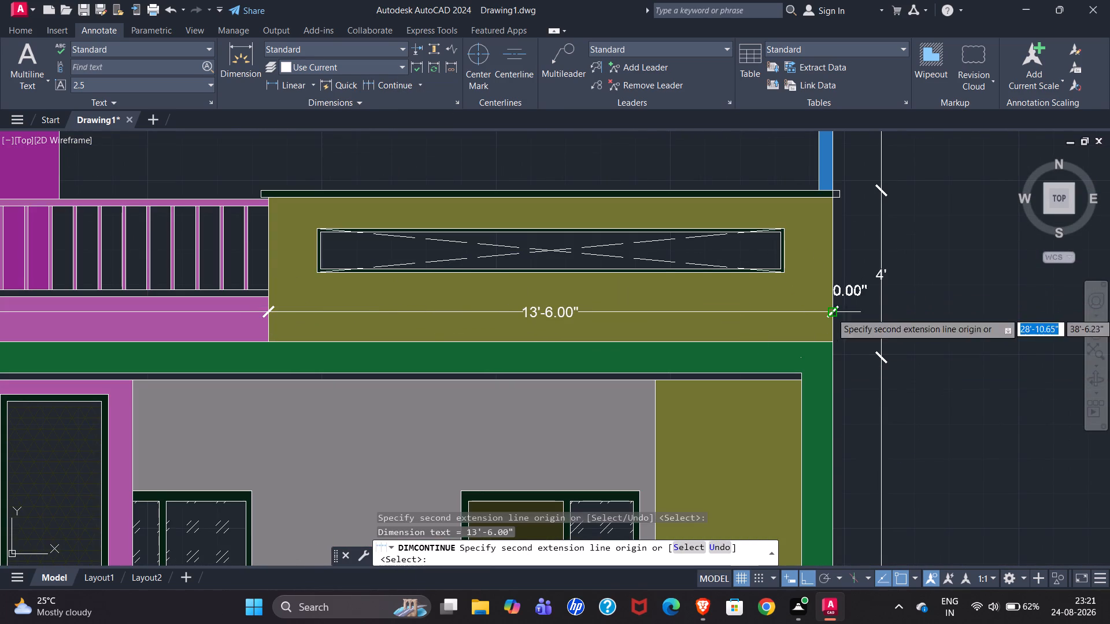
pyautogui.scroll(-1, 573, 309)
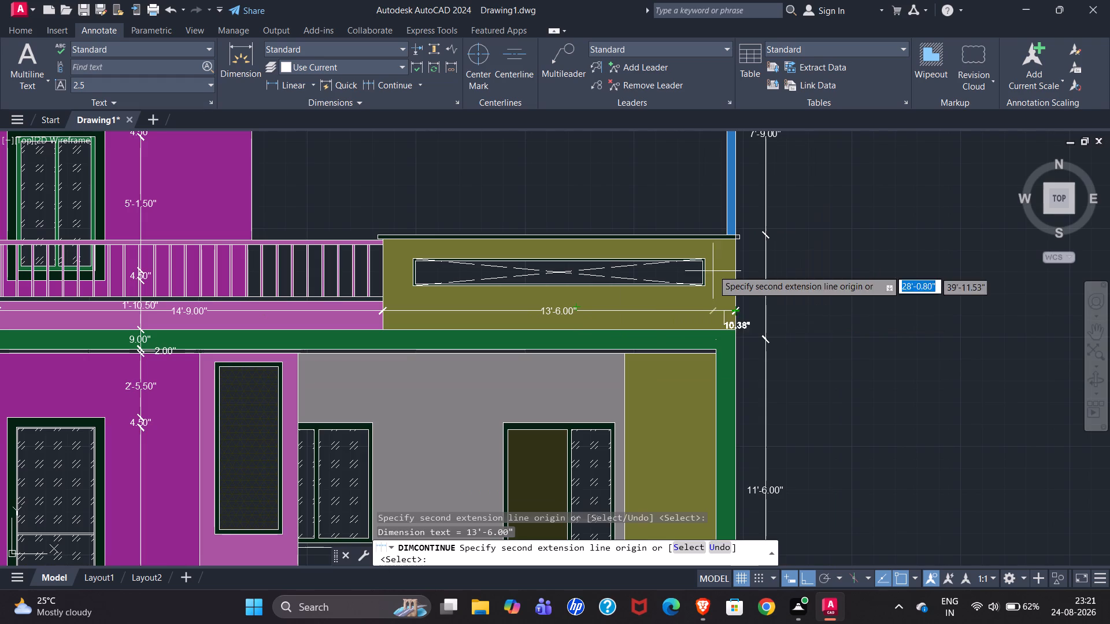
pyautogui.press('Escape')
# Dimension the vertical distance from the bottom of the olive wall's long framed opening to the green slab band, placed slightly inward of the opening's near corner.
pyautogui.click(226, 66)
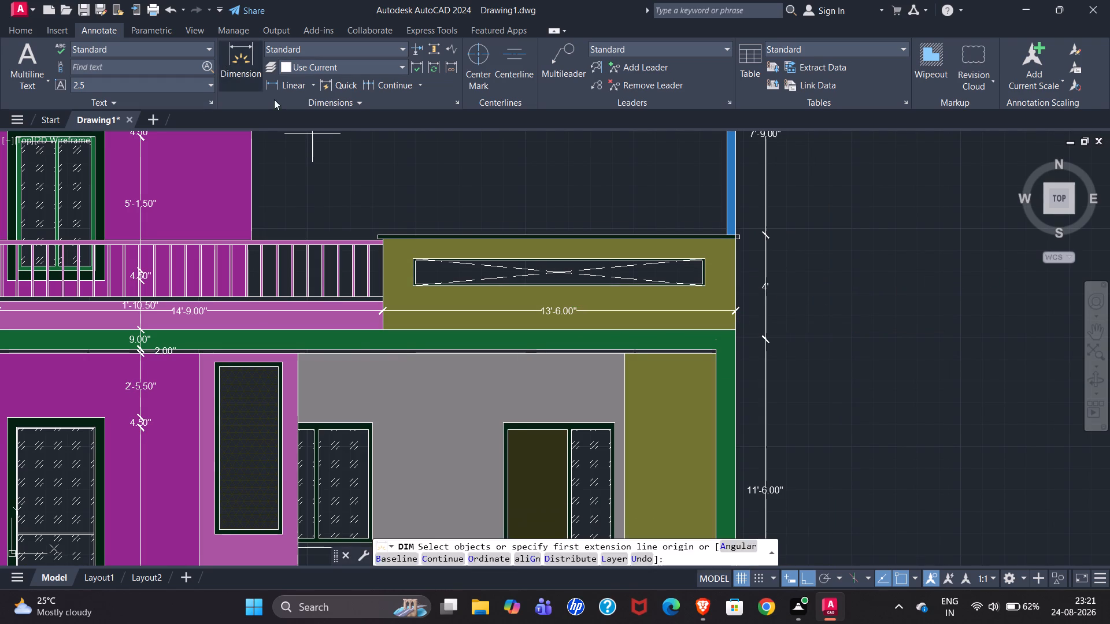
pyautogui.scroll(2, 409, 330)
pyautogui.scroll(-3, 490, 337)
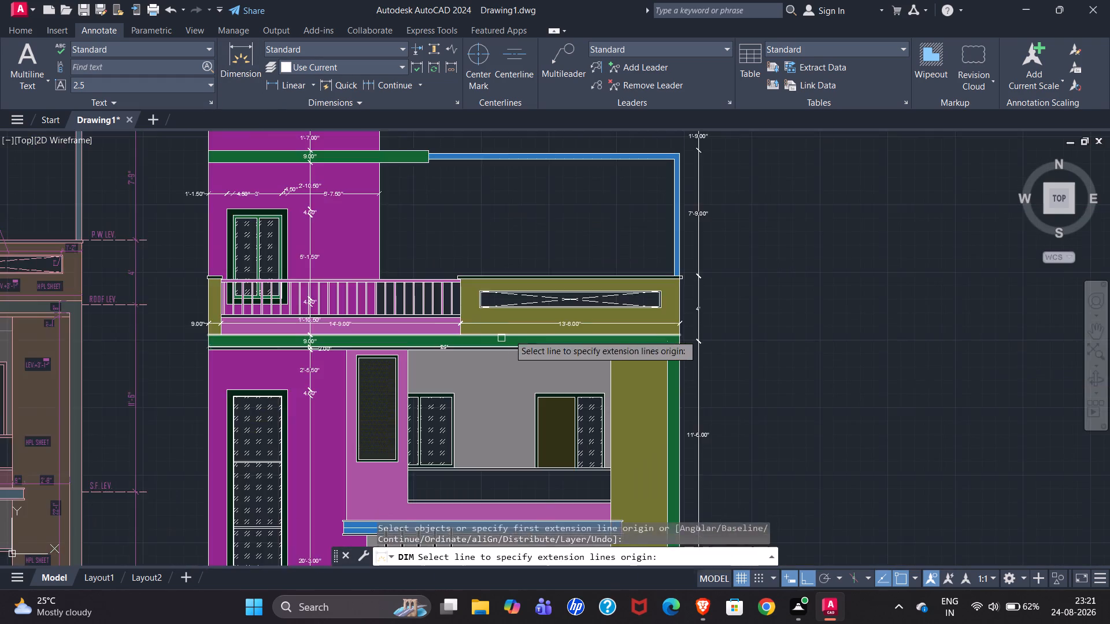
pyautogui.scroll(-2, 553, 328)
pyautogui.scroll(4, 226, 332)
pyautogui.scroll(-1, 265, 322)
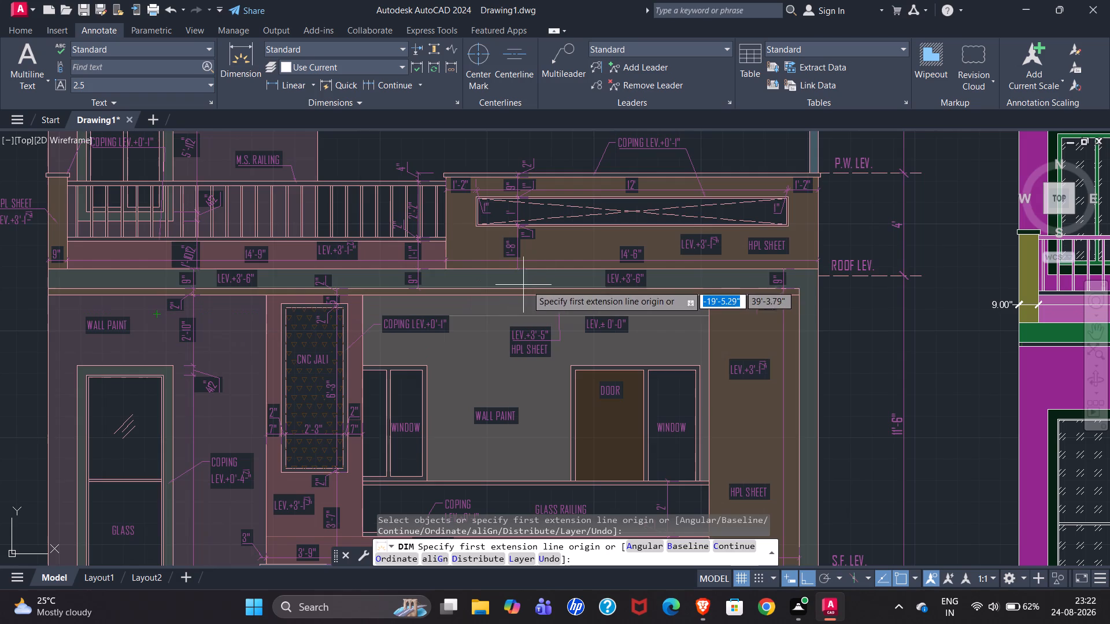
pyautogui.scroll(-2, 208, 307)
pyautogui.scroll(3, 698, 314)
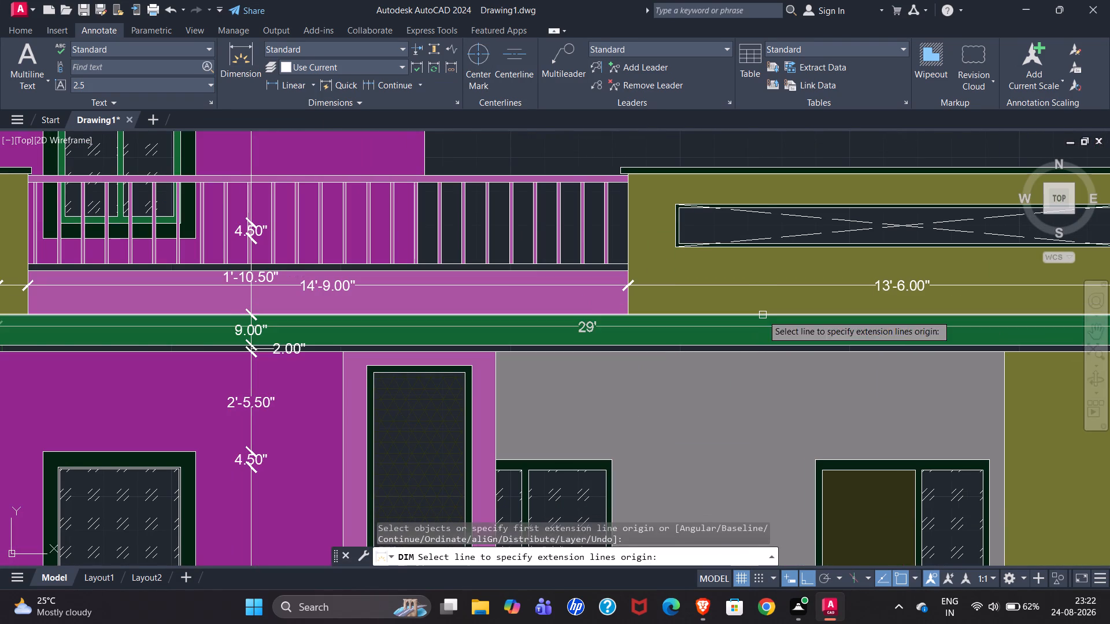
pyautogui.click(674, 244)
pyautogui.click(676, 316)
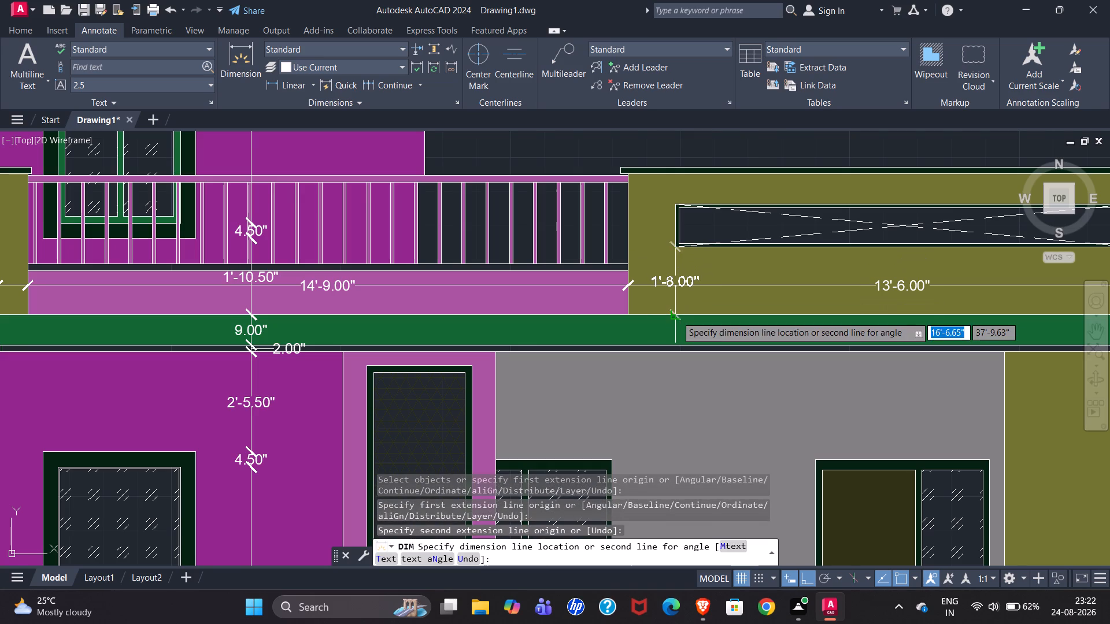
pyautogui.click(711, 317)
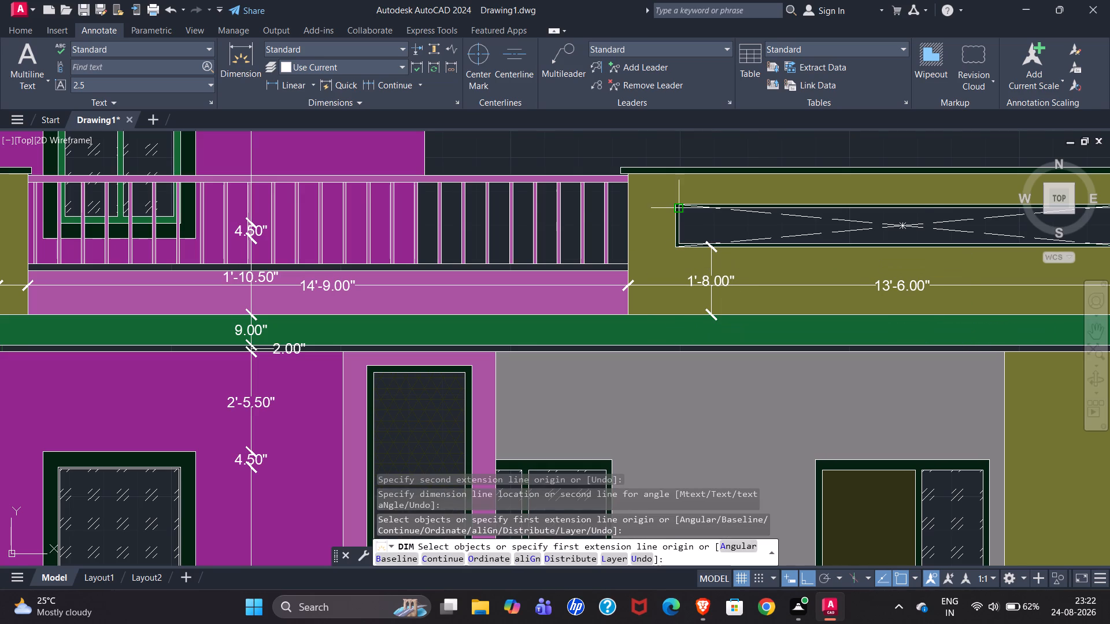
pyautogui.click(379, 88)
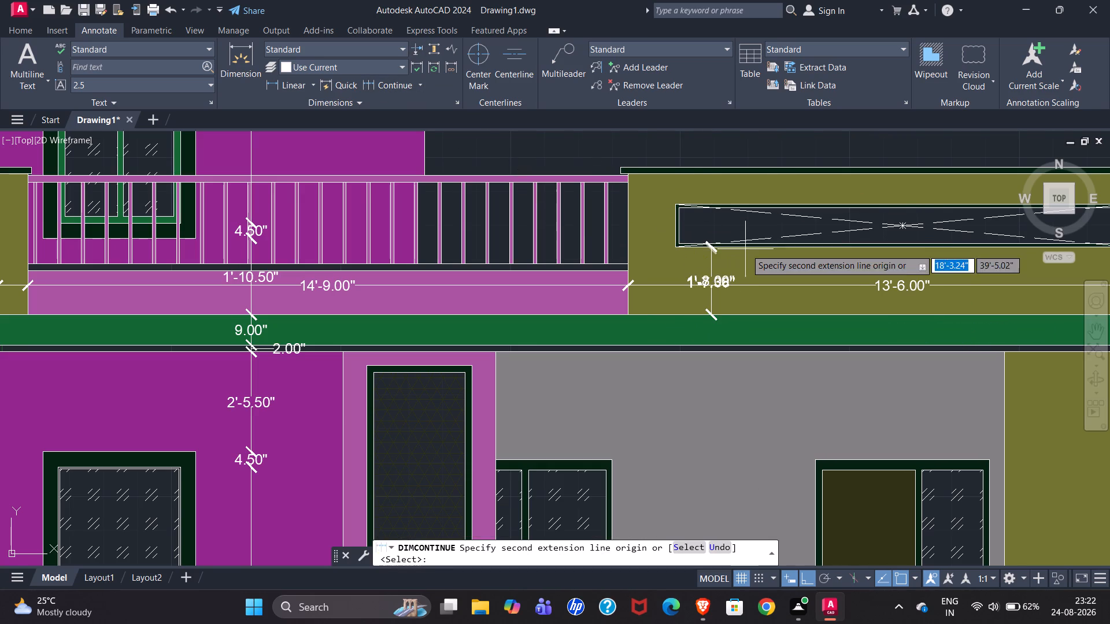
pyautogui.press('Escape')
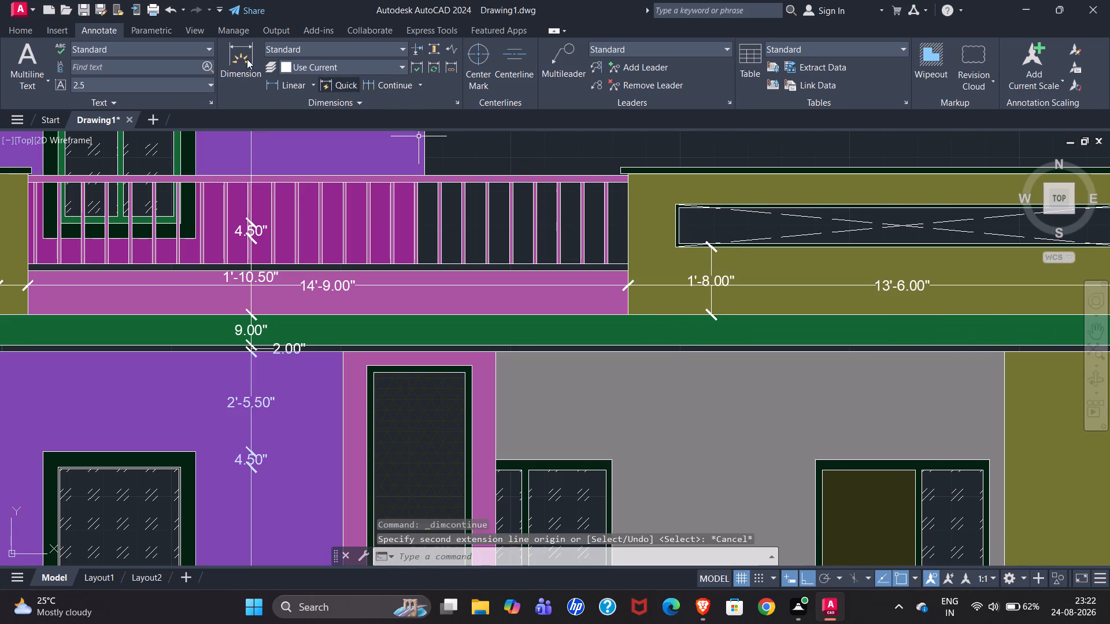
# Dimension the thickness of the long framed opening's bottom frame, from outer to inner edge, in line with the vertical dimension below it.
pyautogui.click(243, 60)
pyautogui.scroll(4, 720, 239)
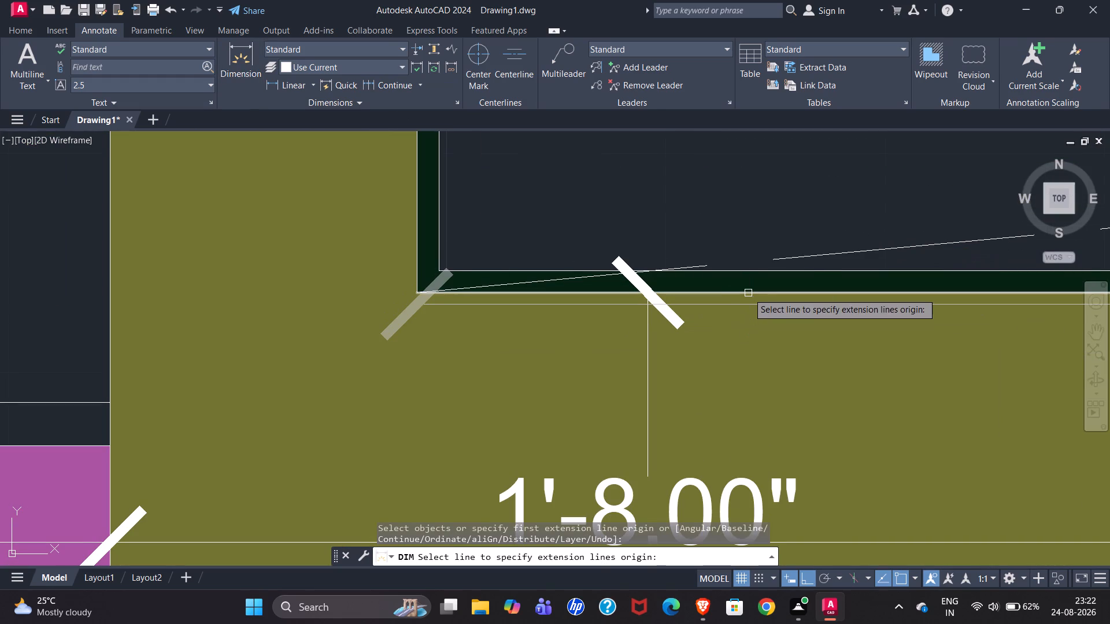
pyautogui.click(646, 291)
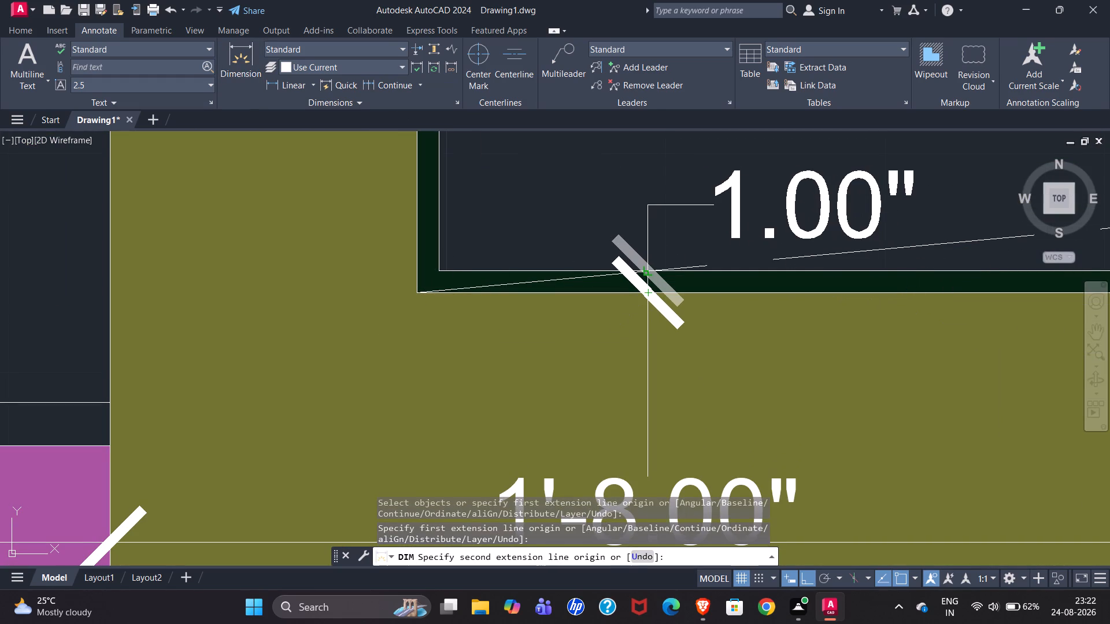
pyautogui.click(650, 270)
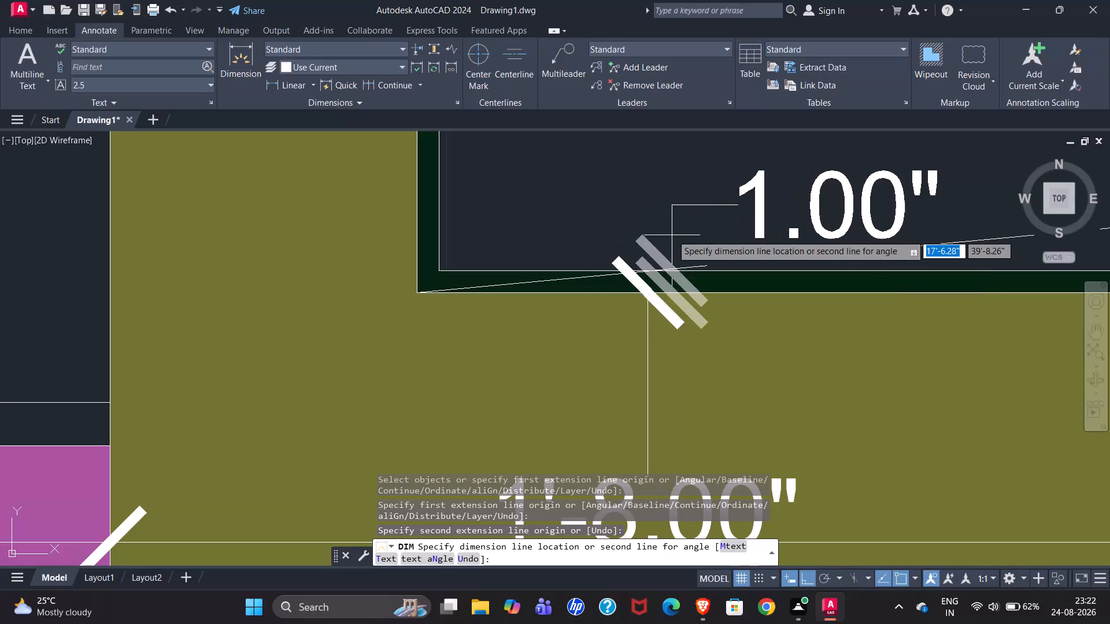
pyautogui.click(646, 295)
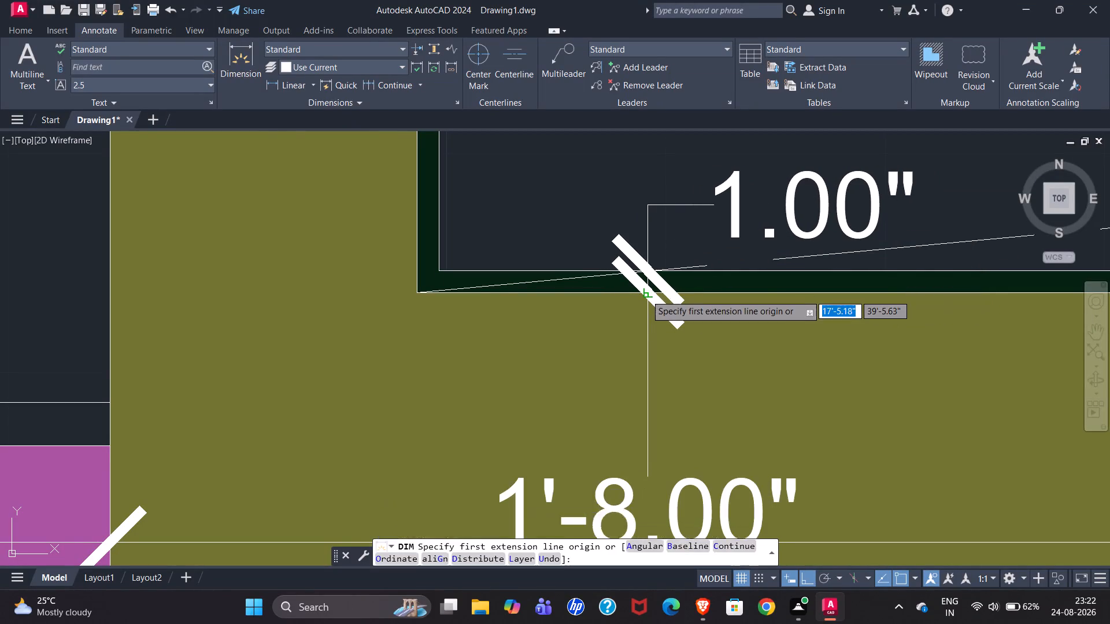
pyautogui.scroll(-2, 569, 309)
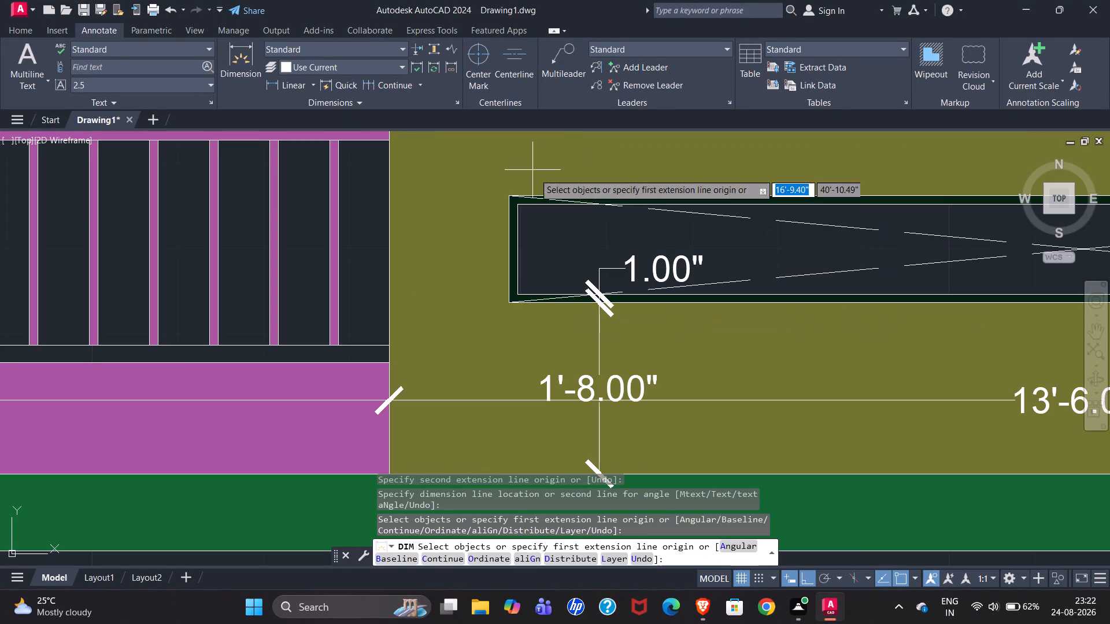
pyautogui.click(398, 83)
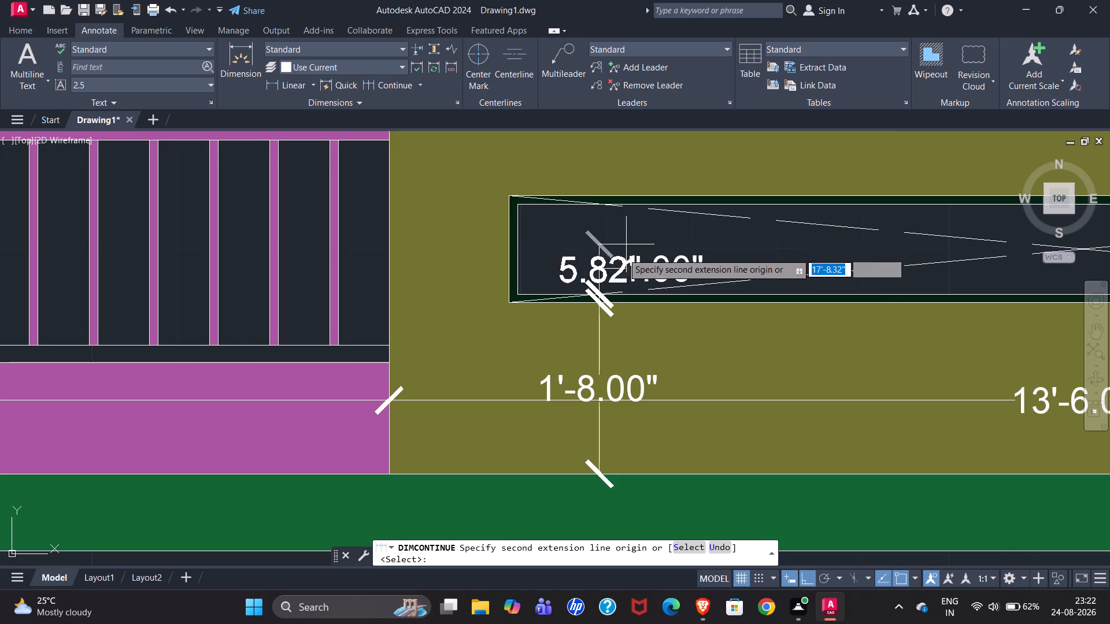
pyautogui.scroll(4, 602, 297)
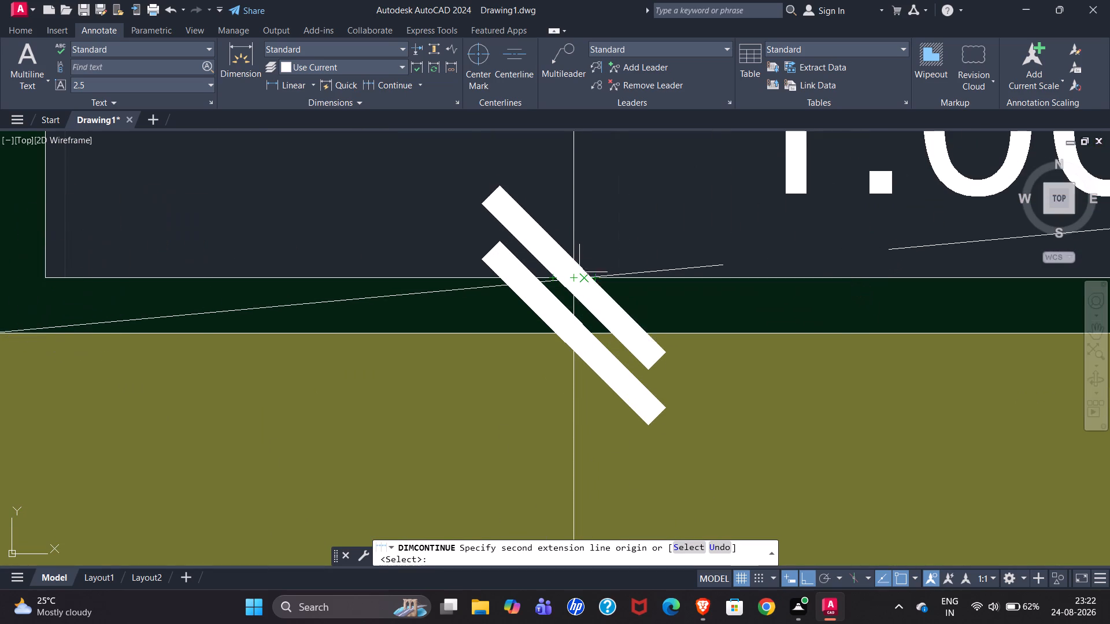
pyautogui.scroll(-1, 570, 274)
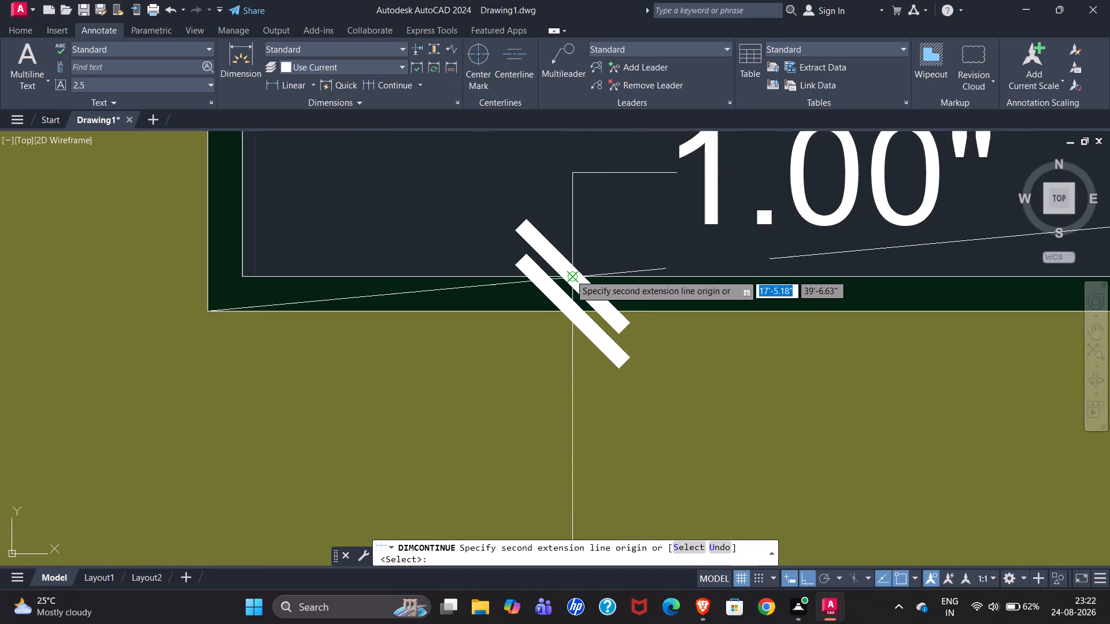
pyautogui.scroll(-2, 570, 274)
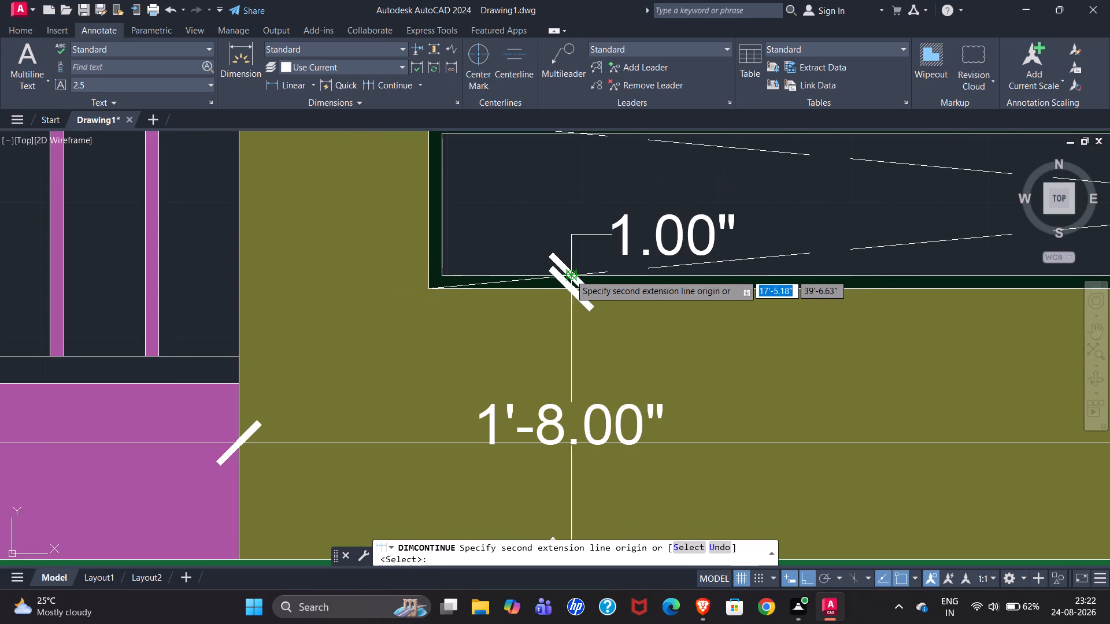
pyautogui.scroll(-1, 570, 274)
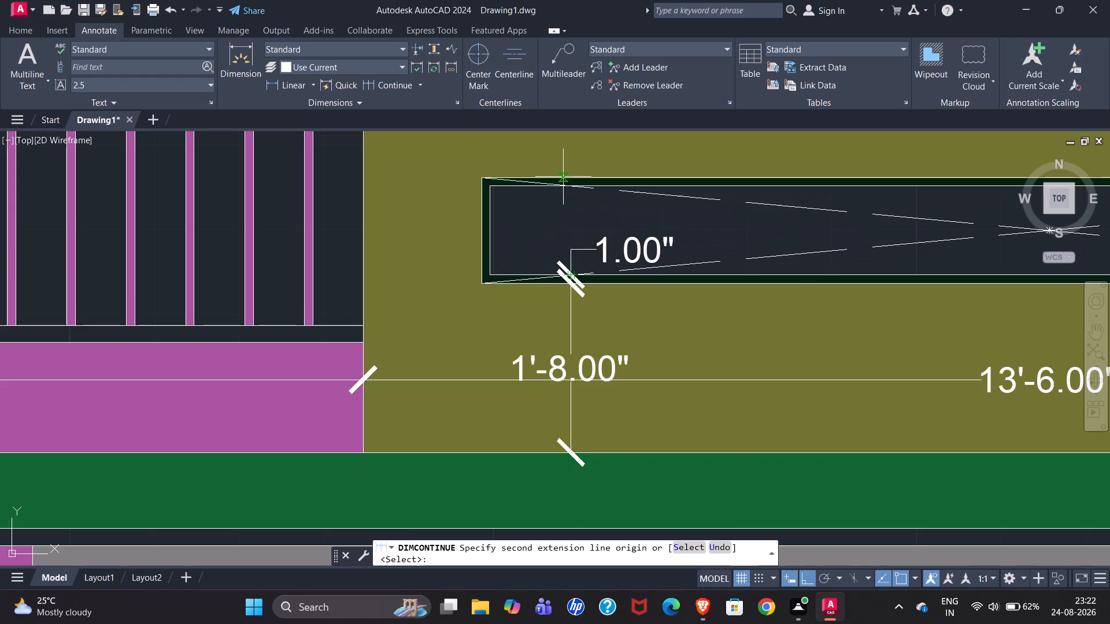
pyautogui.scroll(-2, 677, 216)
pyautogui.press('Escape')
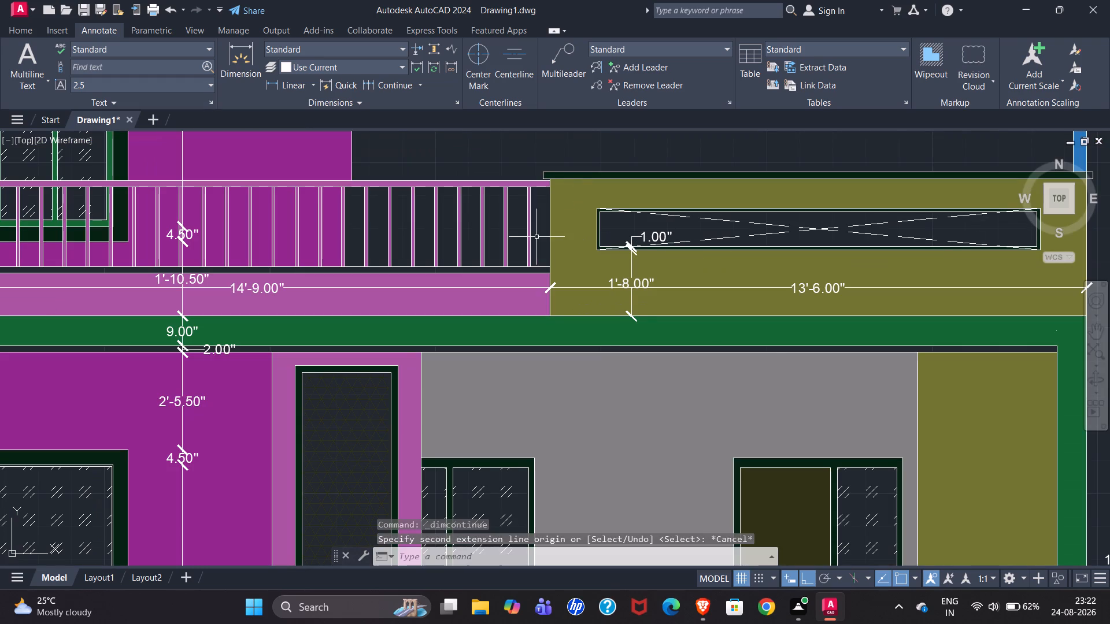
# Following the reference elevation, dimension the opening's top frame thickness, from inner to outer edge, in line with the bottom frame dimension.
pyautogui.click(249, 64)
pyautogui.scroll(-1, 743, 204)
pyautogui.scroll(-1, 410, 248)
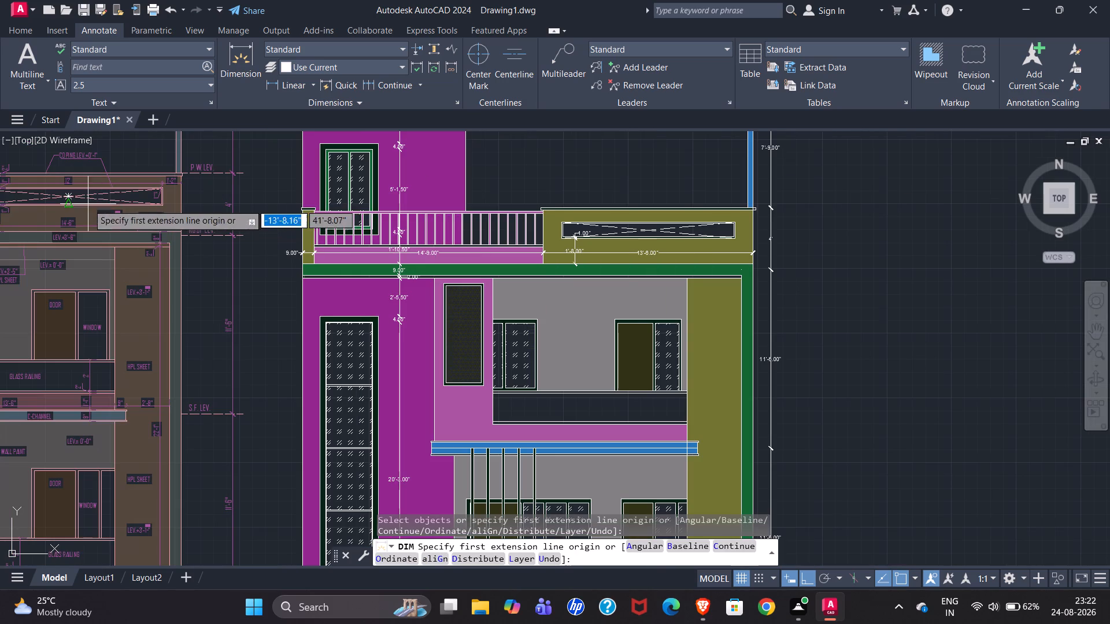
pyautogui.scroll(-1, 547, 196)
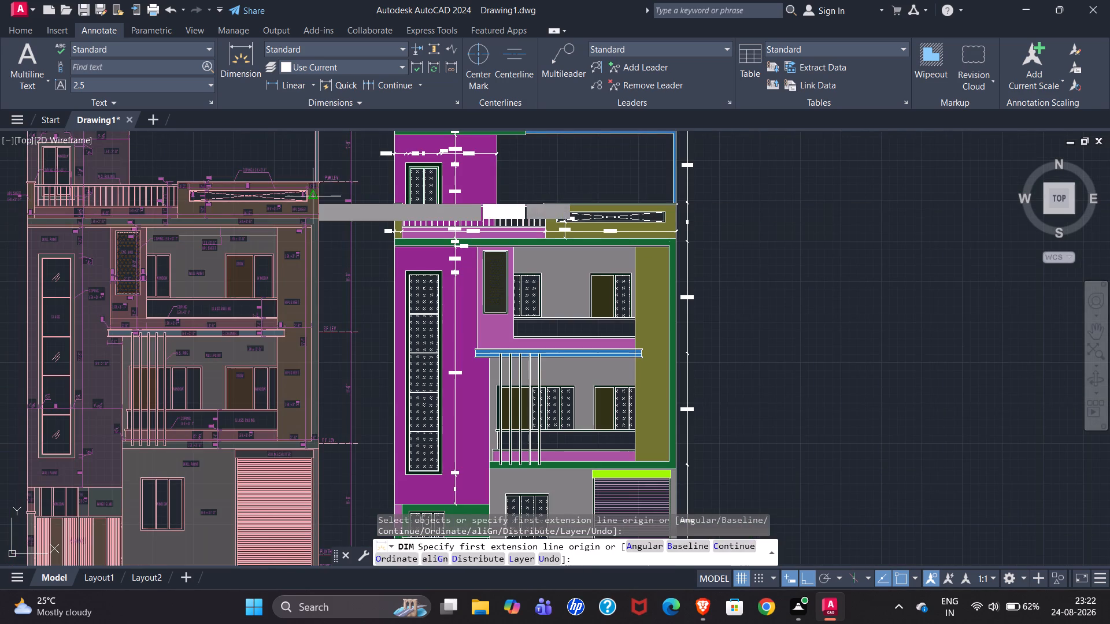
pyautogui.scroll(4, 204, 191)
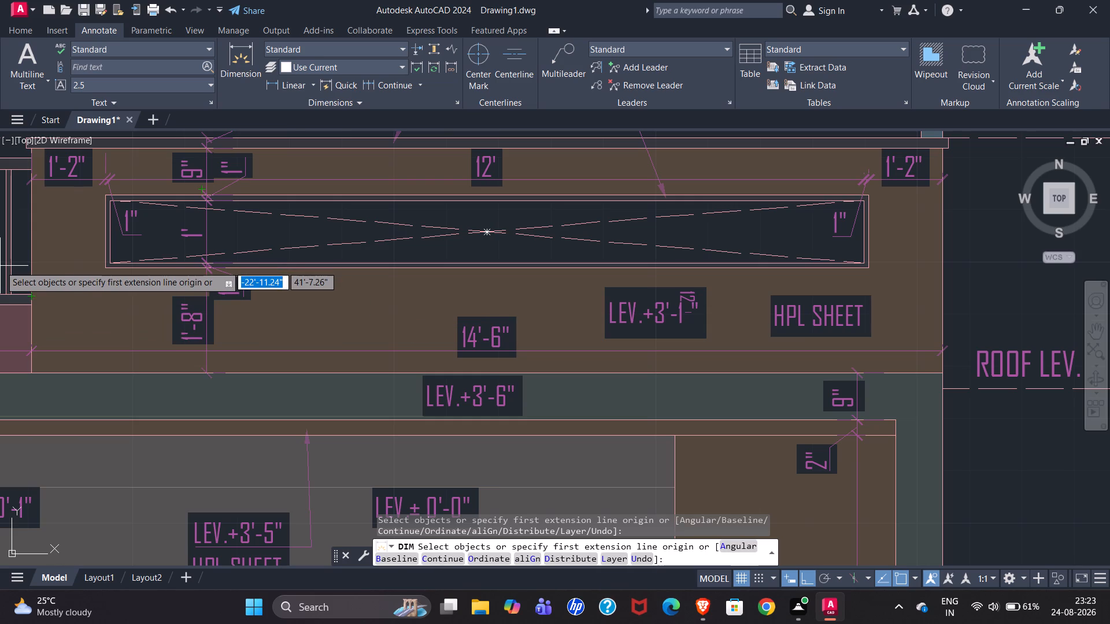
pyautogui.scroll(-1, 0, 273)
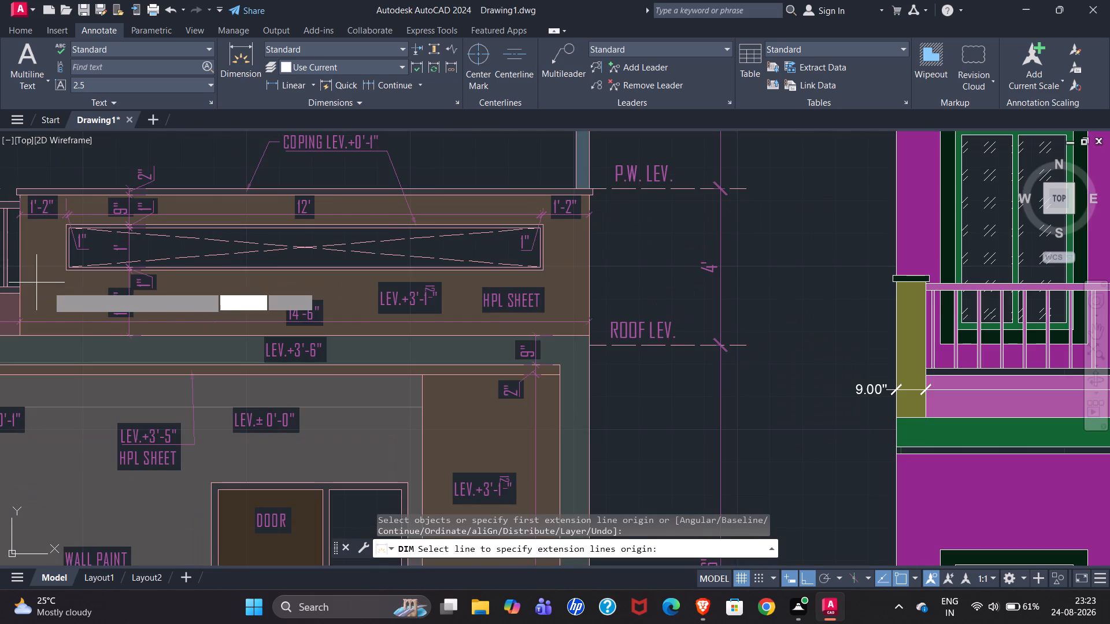
pyautogui.scroll(-1, 73, 304)
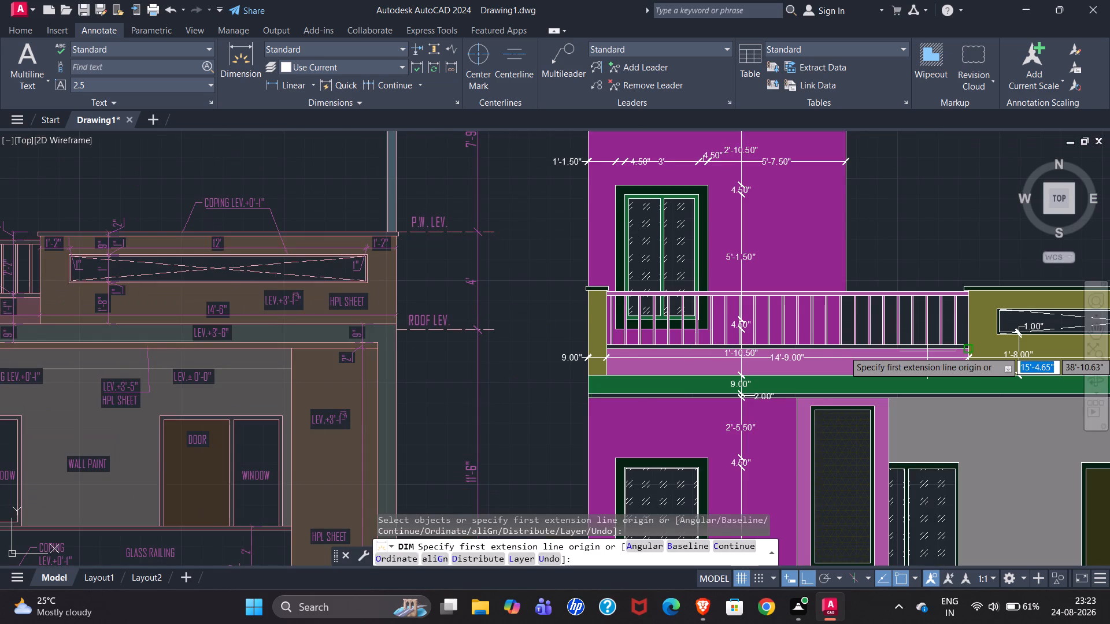
pyautogui.scroll(-1, 221, 296)
pyautogui.scroll(4, 758, 318)
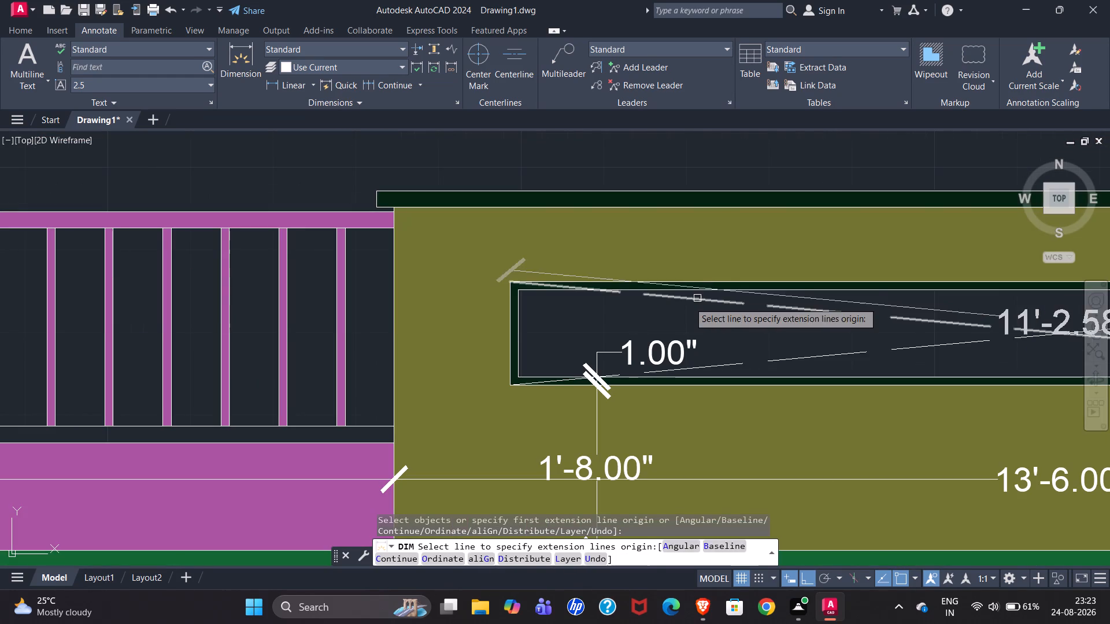
pyautogui.scroll(1, 608, 295)
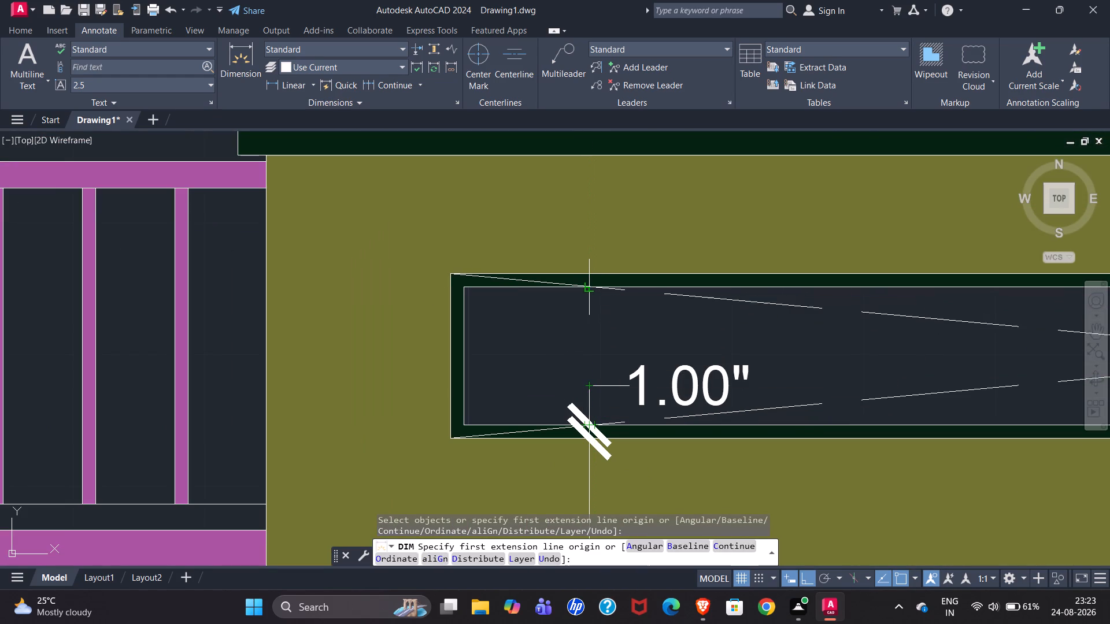
pyautogui.scroll(3, 588, 287)
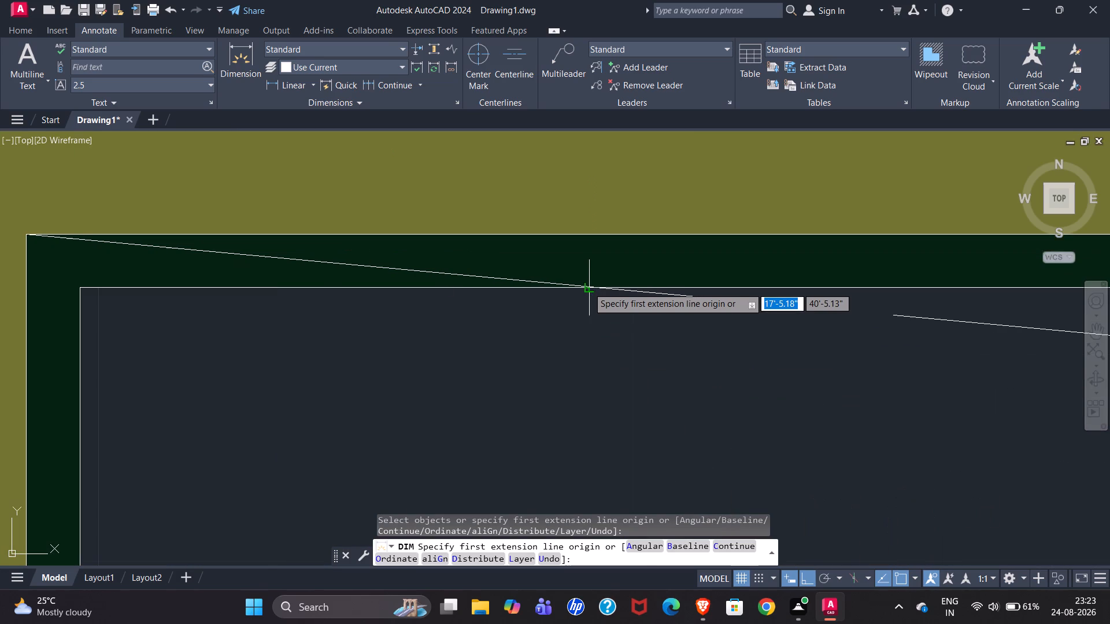
pyautogui.scroll(4, 583, 289)
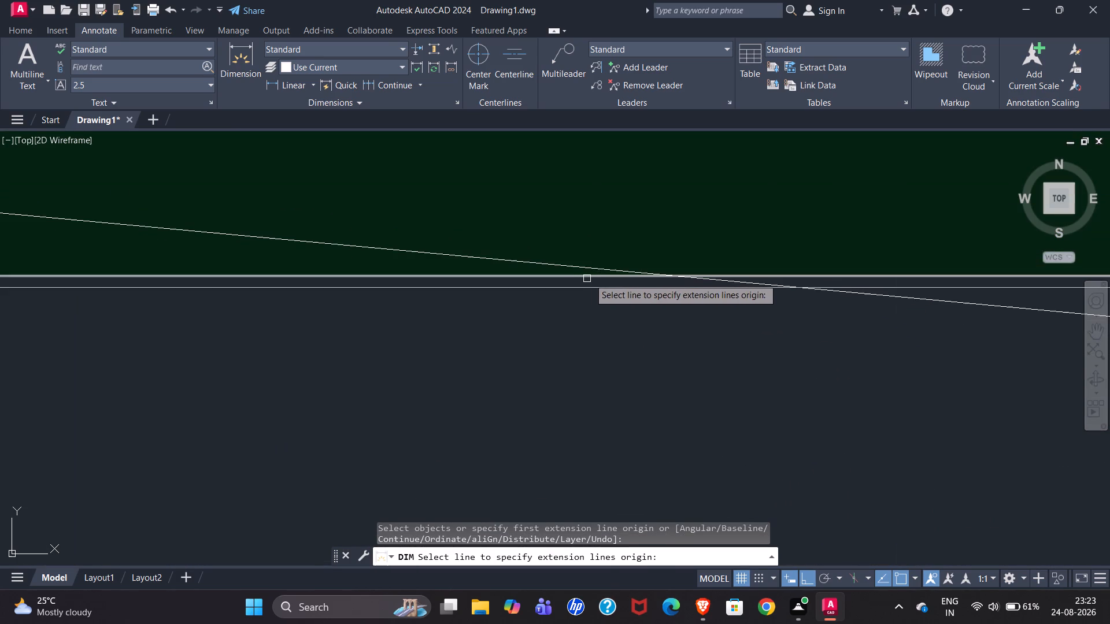
pyautogui.click(675, 278)
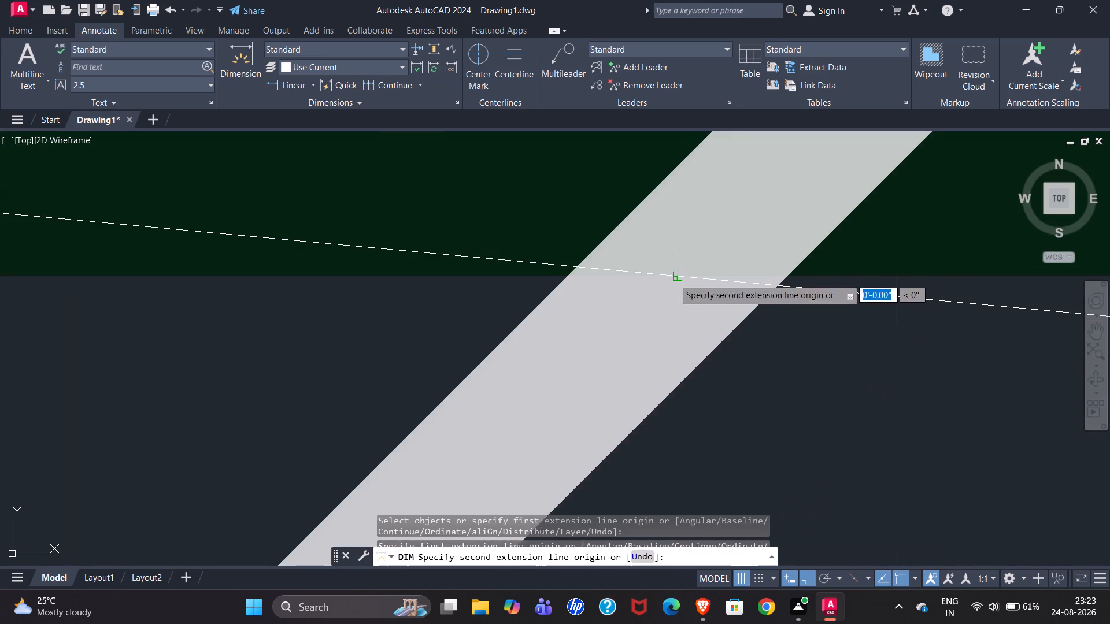
pyautogui.scroll(-4, 464, 368)
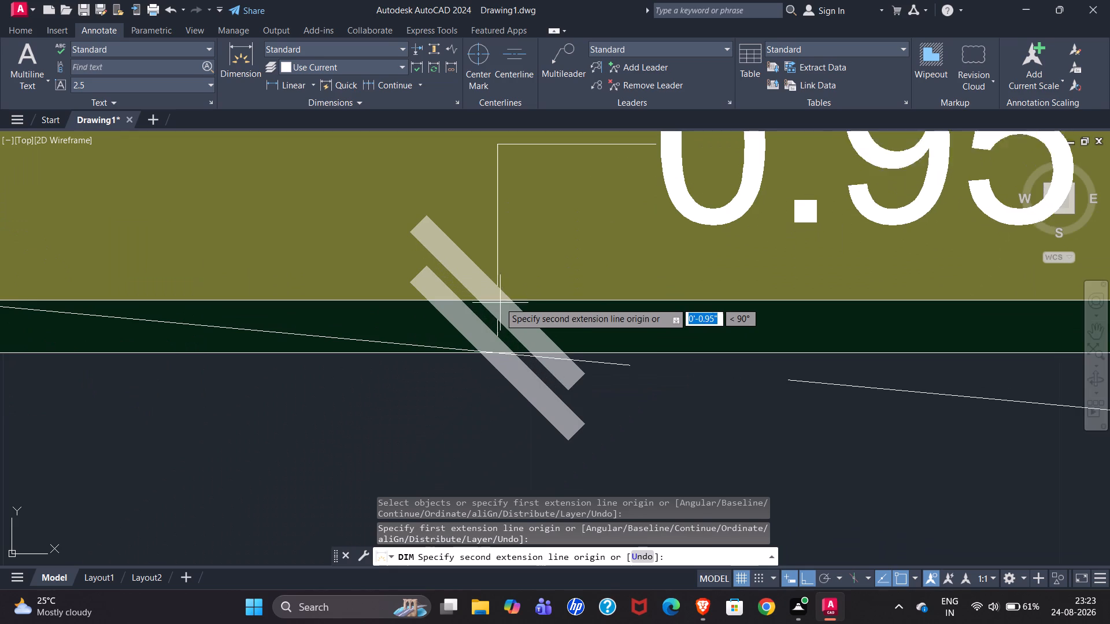
pyautogui.click(498, 298)
pyautogui.scroll(-3, 446, 330)
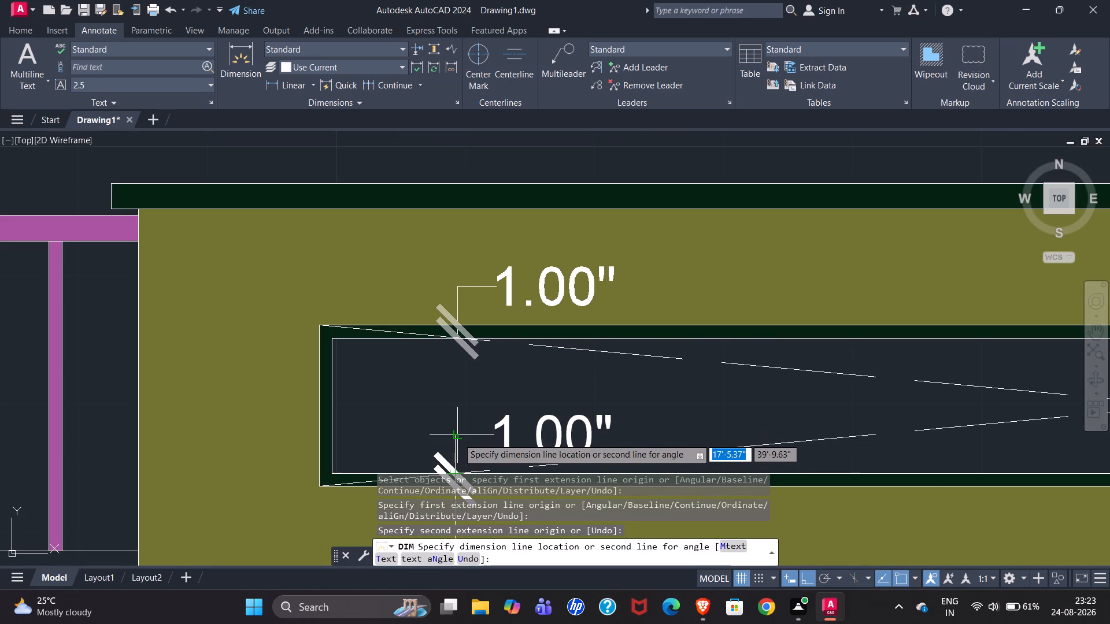
pyautogui.scroll(2, 453, 474)
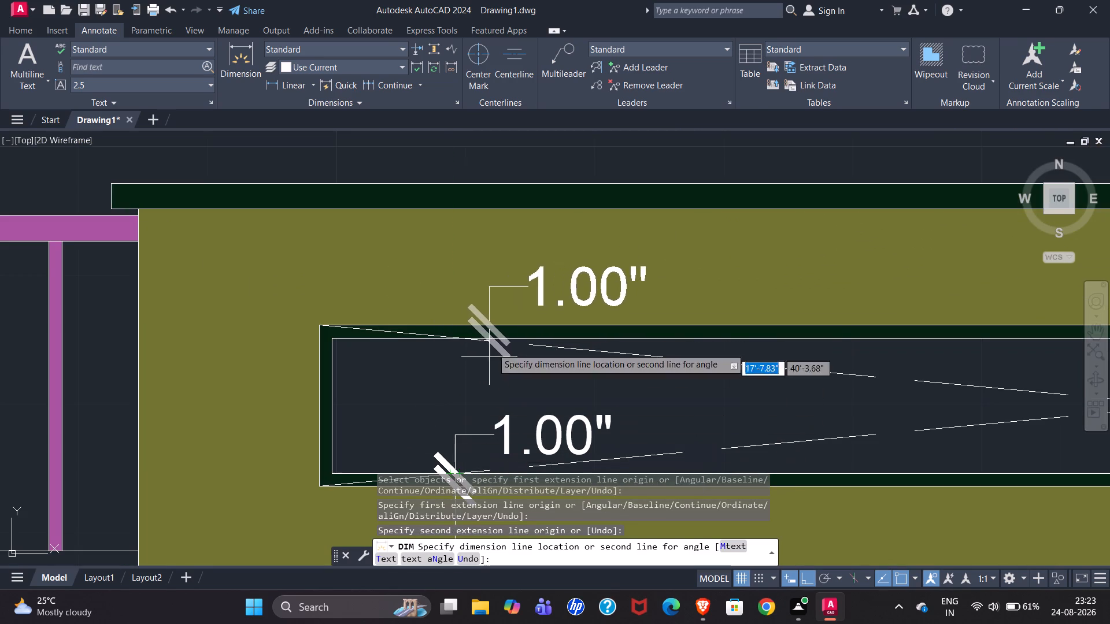
pyautogui.scroll(-1, 503, 318)
pyautogui.scroll(3, 477, 421)
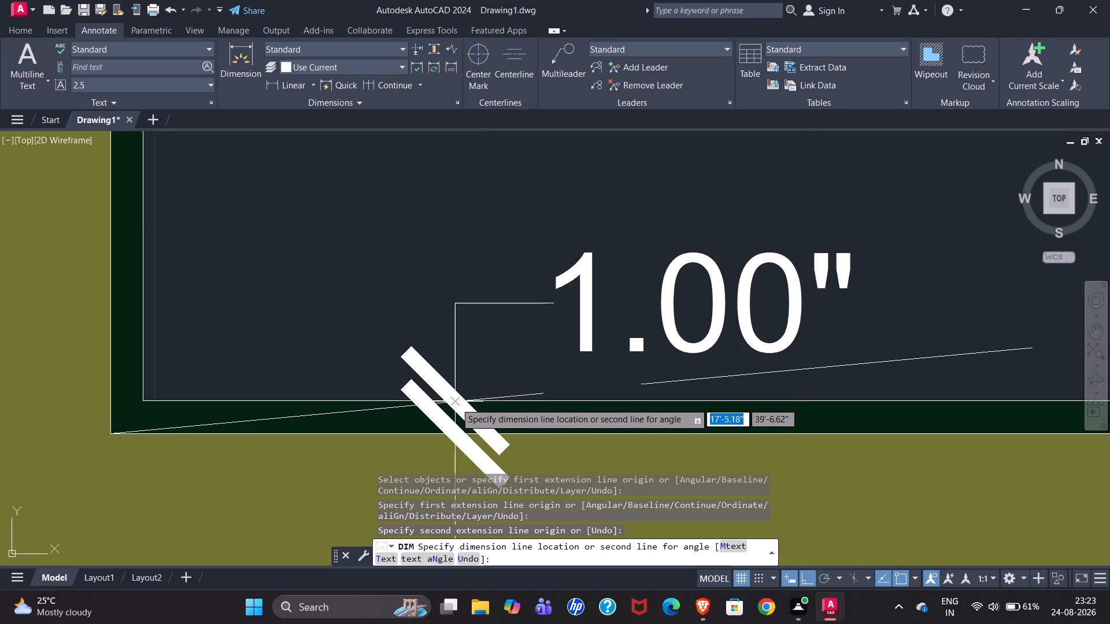
pyautogui.click(455, 400)
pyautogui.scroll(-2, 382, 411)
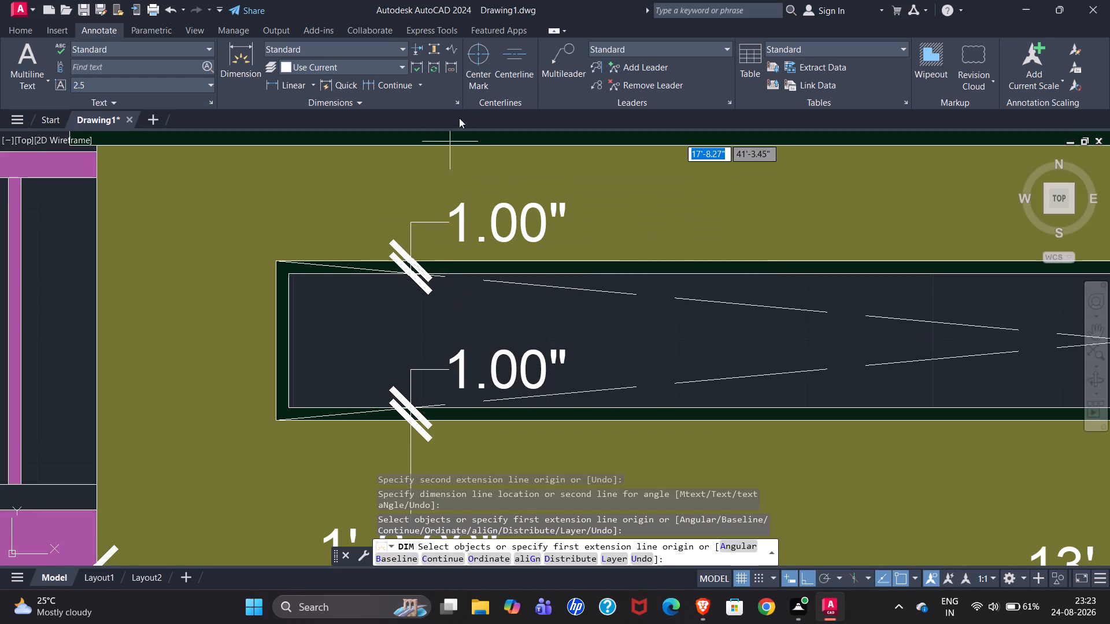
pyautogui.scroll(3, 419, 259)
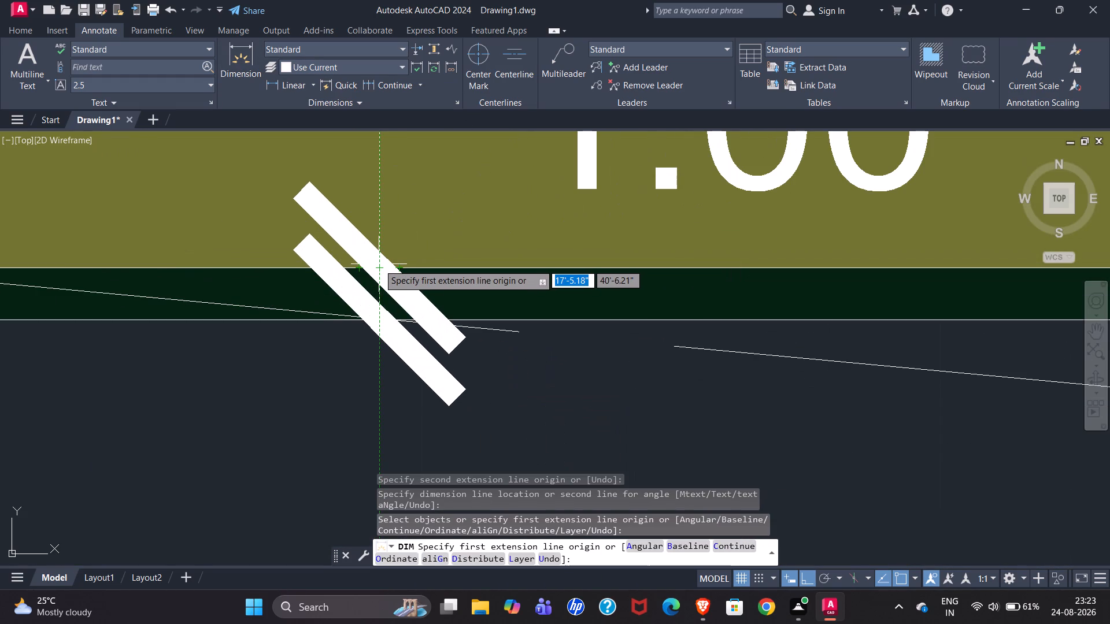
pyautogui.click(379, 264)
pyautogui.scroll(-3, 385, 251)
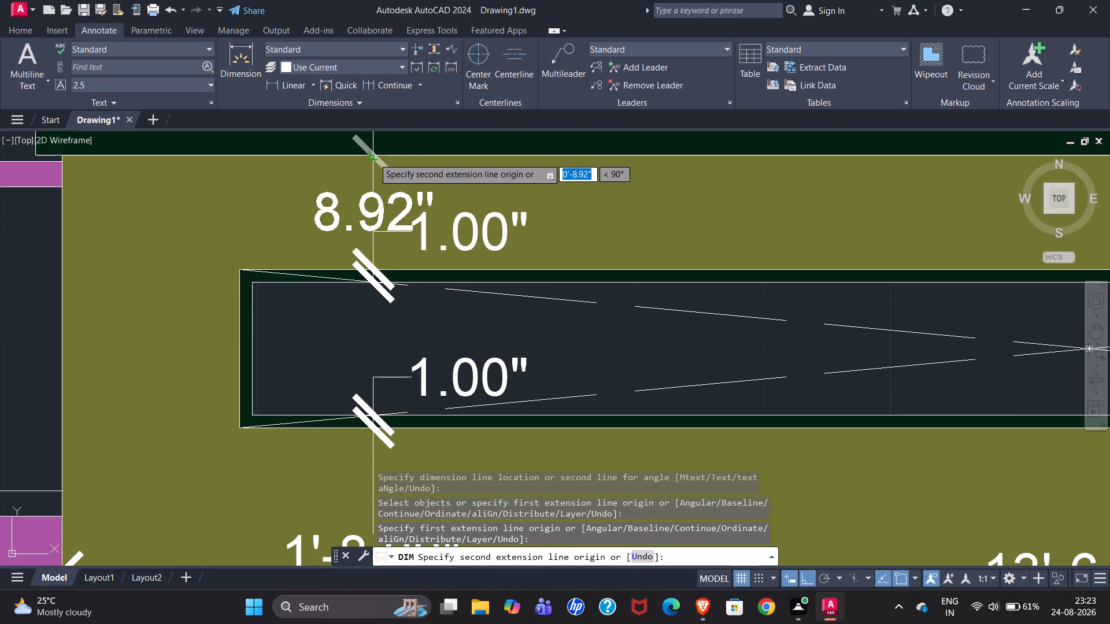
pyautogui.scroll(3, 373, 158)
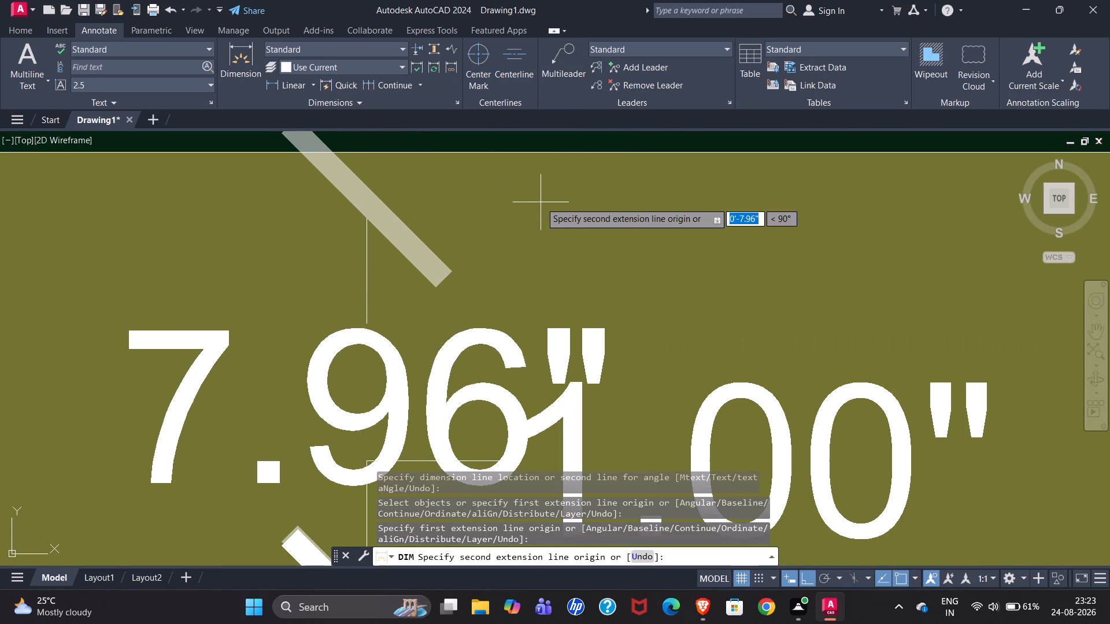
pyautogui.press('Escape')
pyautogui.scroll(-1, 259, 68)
# Dimension the vertical distance from the opening's top outer corner to the underside of the coping, in line with the frame thickness dimensions.
pyautogui.click(234, 60)
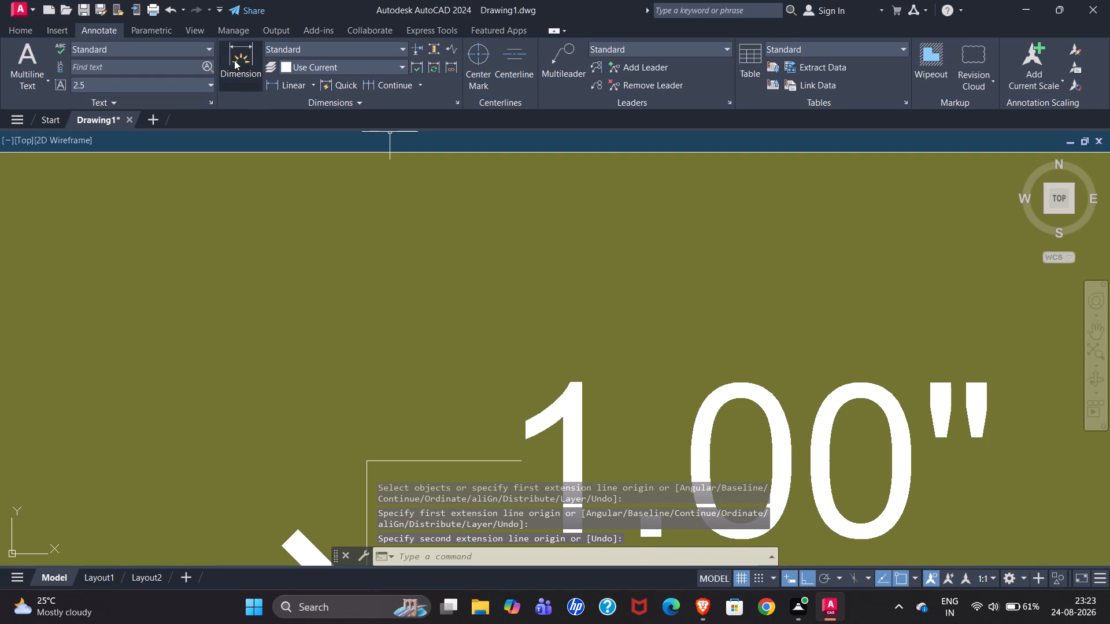
pyautogui.scroll(-2, 359, 249)
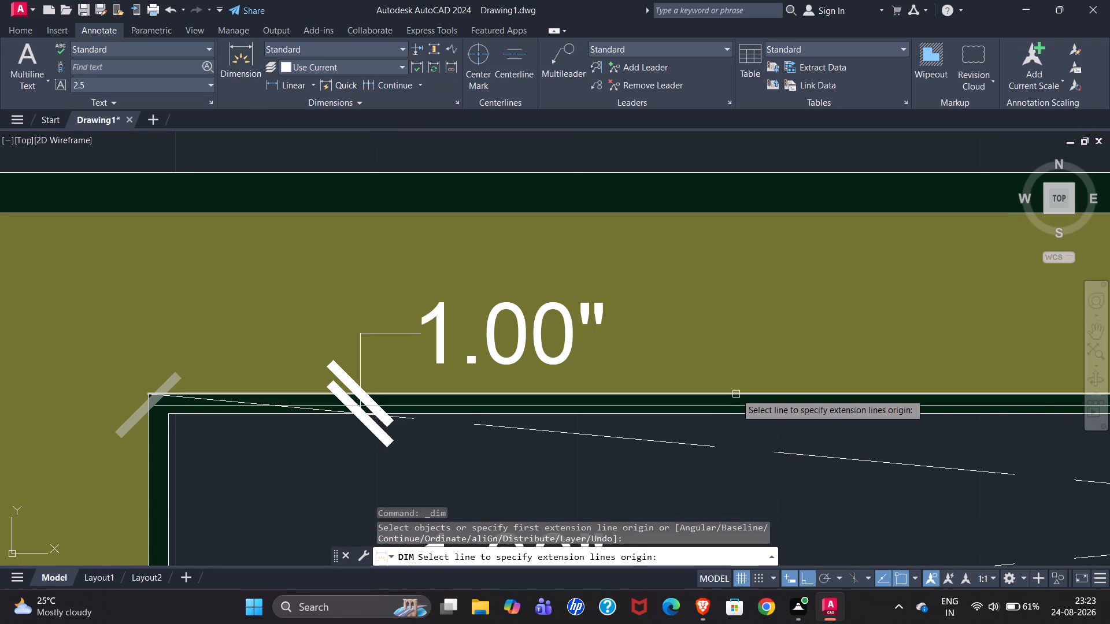
pyautogui.click(145, 396)
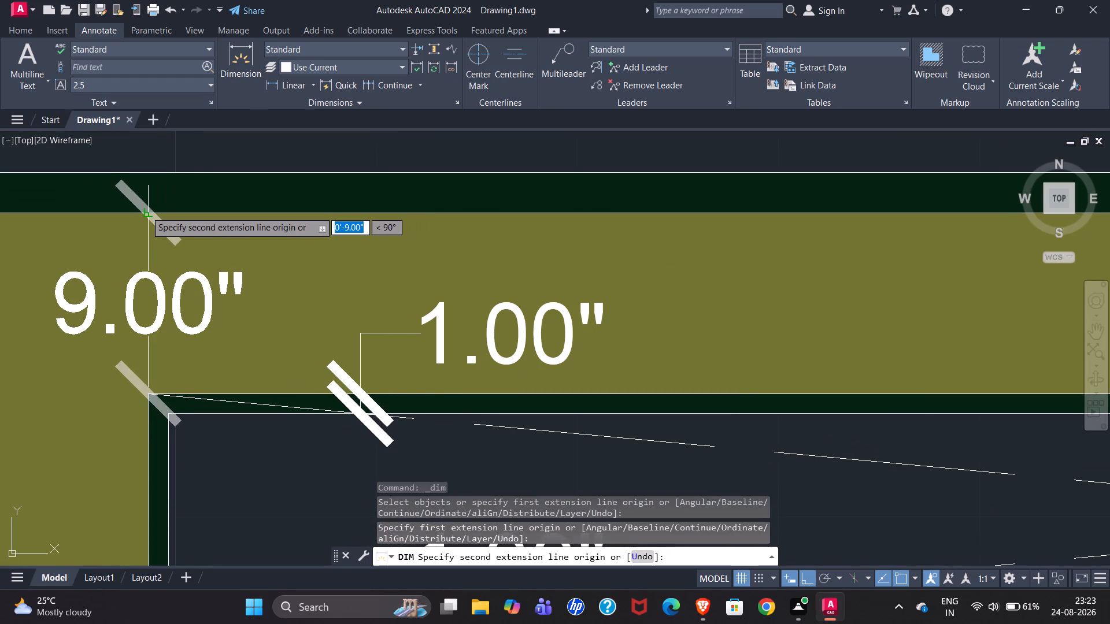
pyautogui.click(146, 211)
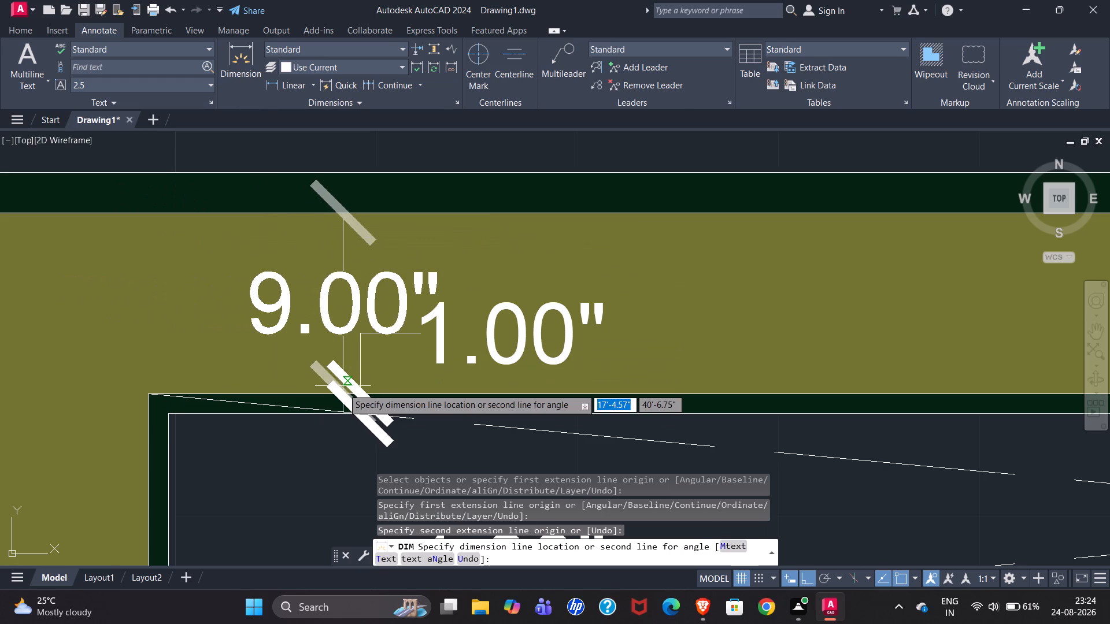
pyautogui.click(361, 396)
pyautogui.scroll(-1, 284, 252)
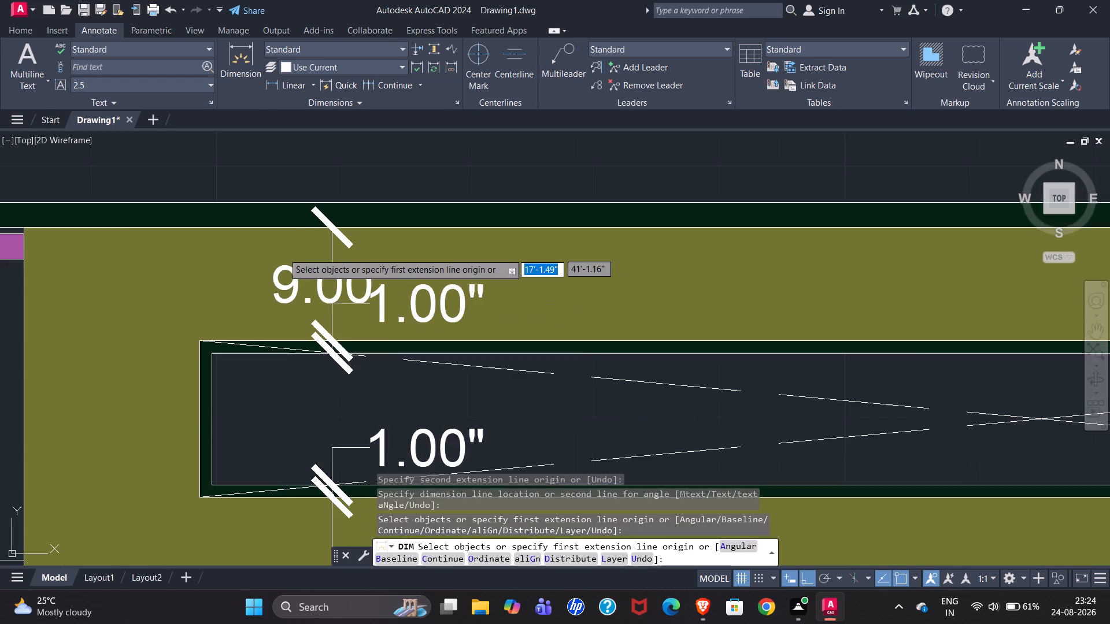
pyautogui.scroll(-1, 283, 253)
pyautogui.scroll(-1, 610, 270)
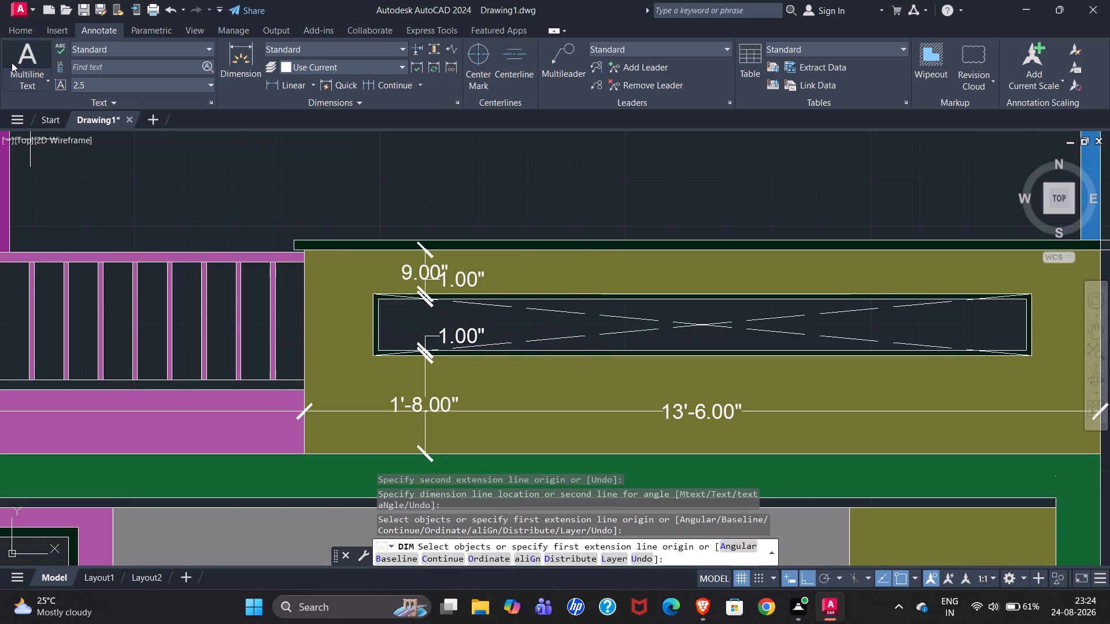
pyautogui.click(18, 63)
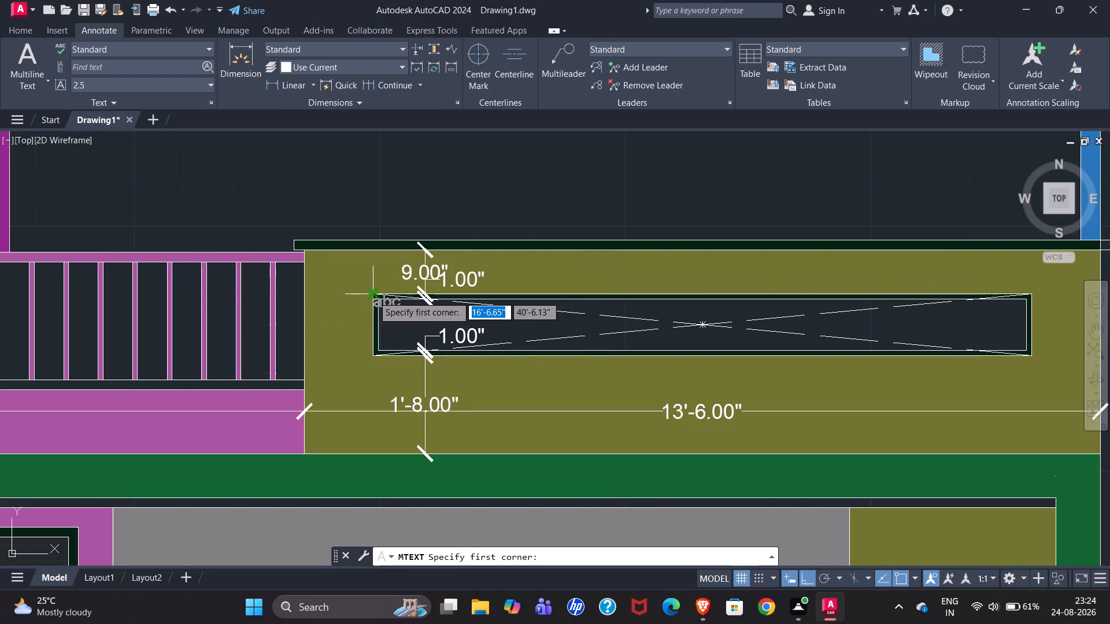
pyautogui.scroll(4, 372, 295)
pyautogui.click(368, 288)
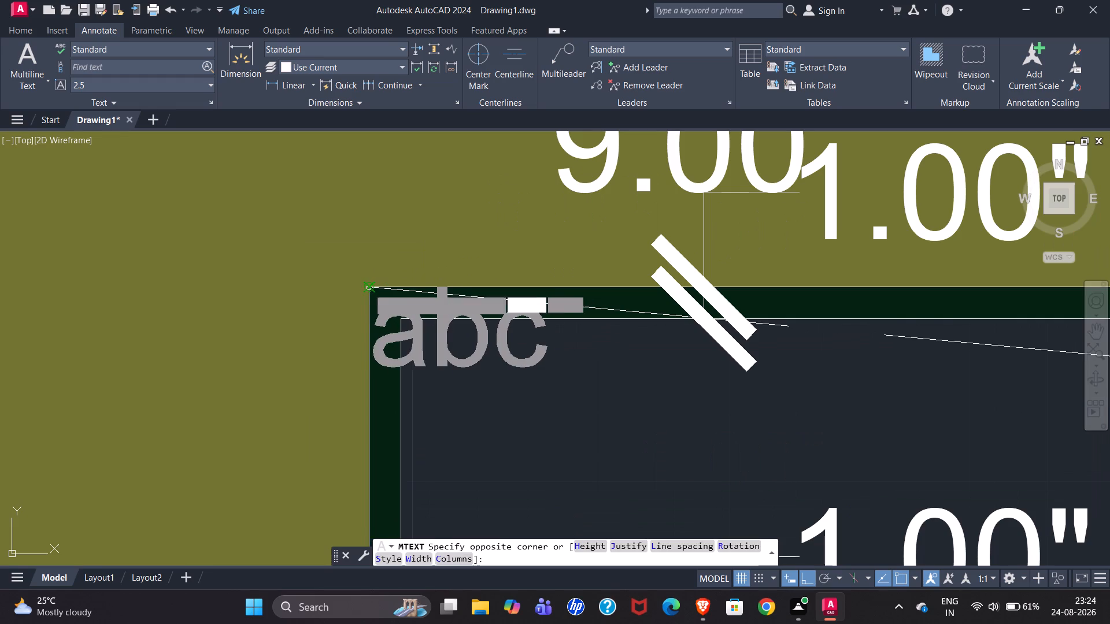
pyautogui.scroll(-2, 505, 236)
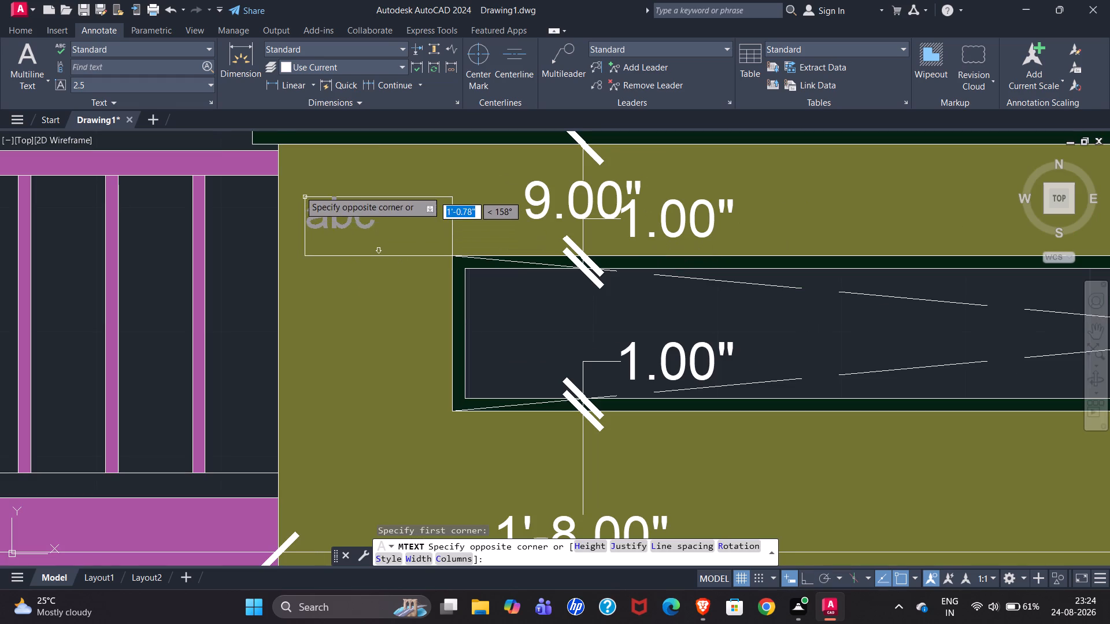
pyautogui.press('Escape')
# Dimension the horizontal distance from the long framed opening's top outer corner to the olive wall's near edge, placed just above the opening.
pyautogui.click(244, 58)
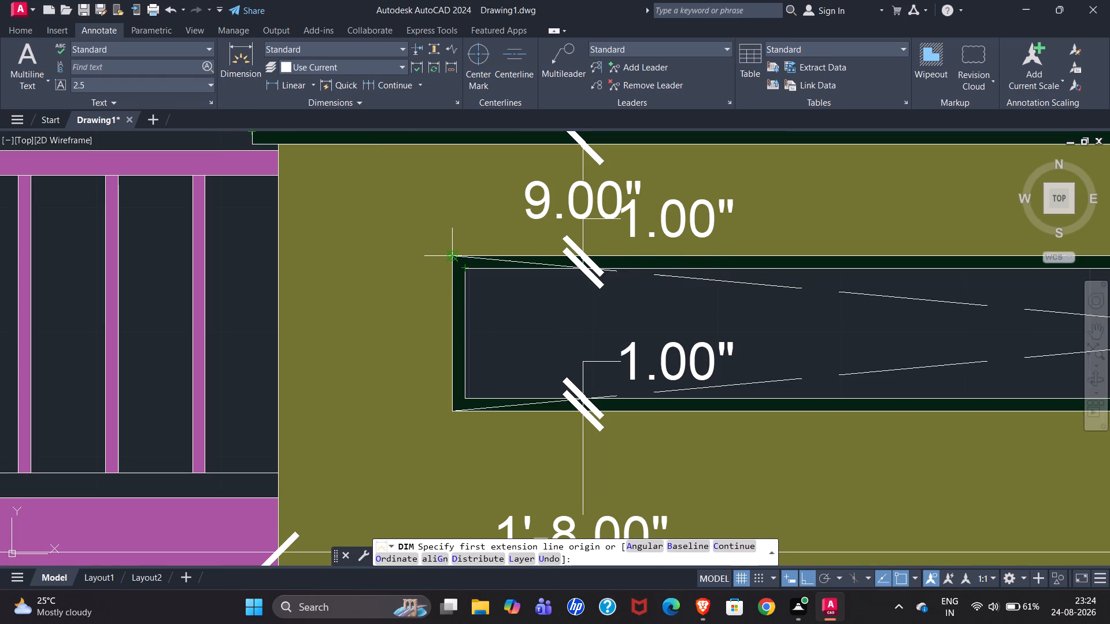
pyautogui.click(454, 256)
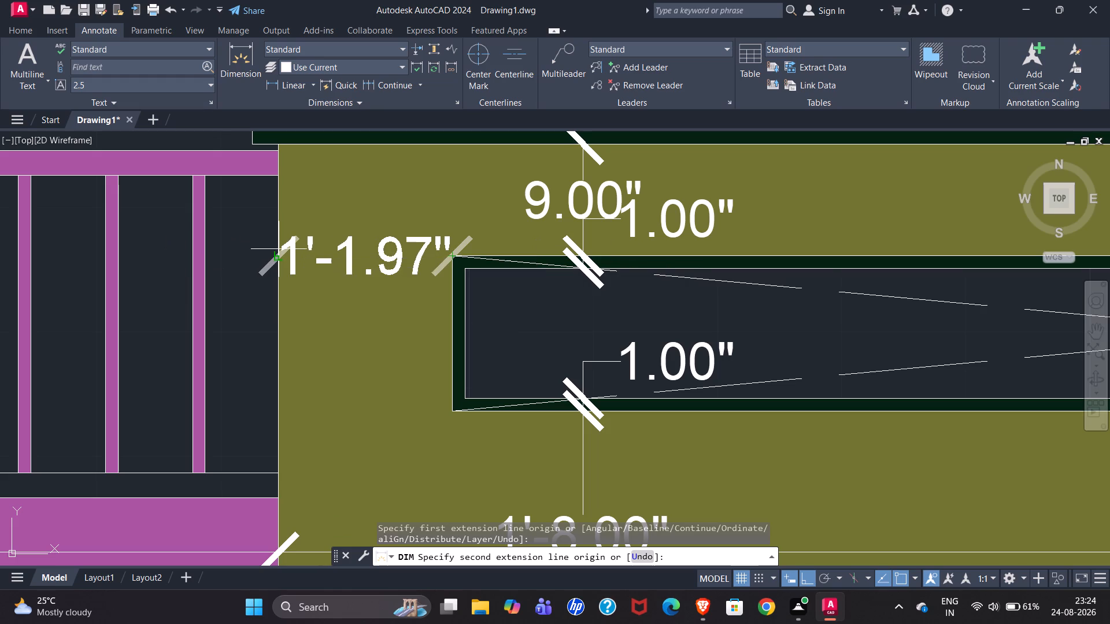
pyautogui.scroll(2, 279, 250)
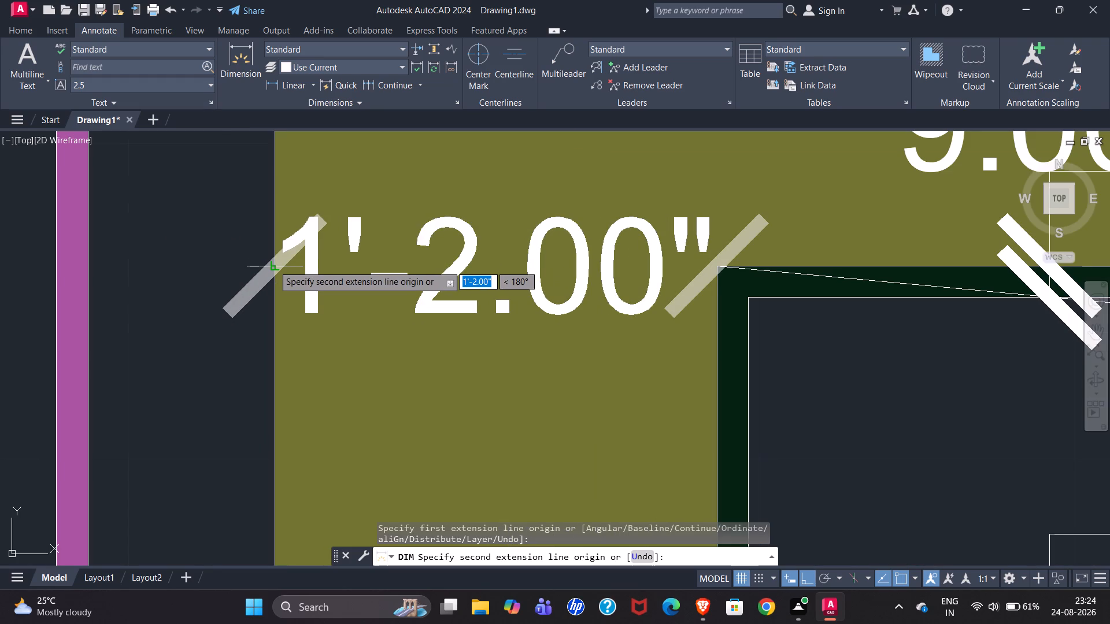
pyautogui.click(273, 265)
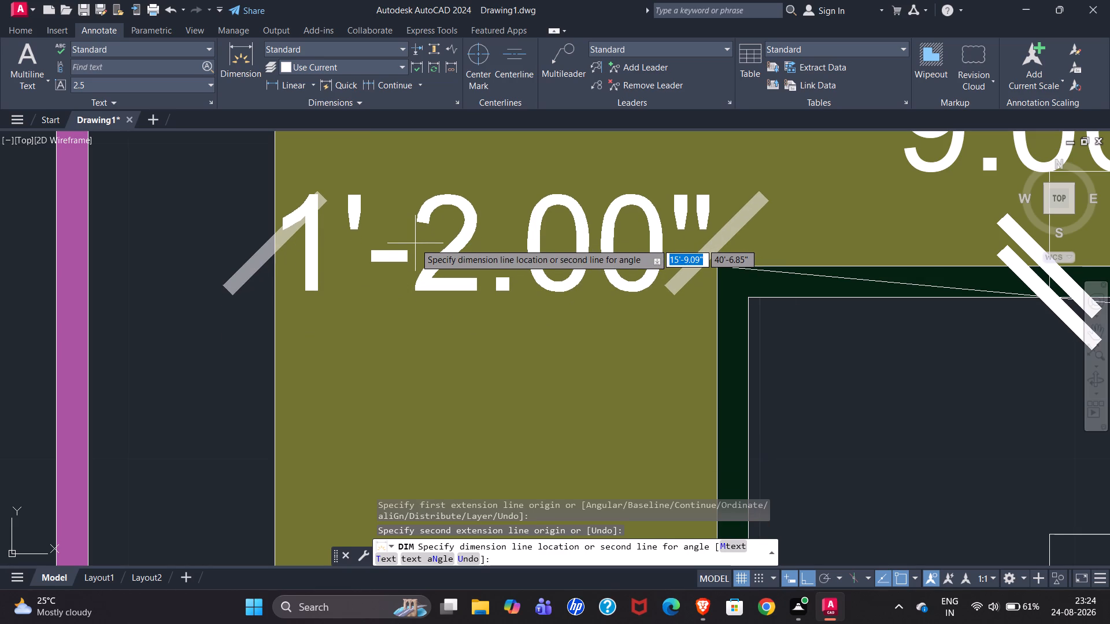
pyautogui.click(431, 224)
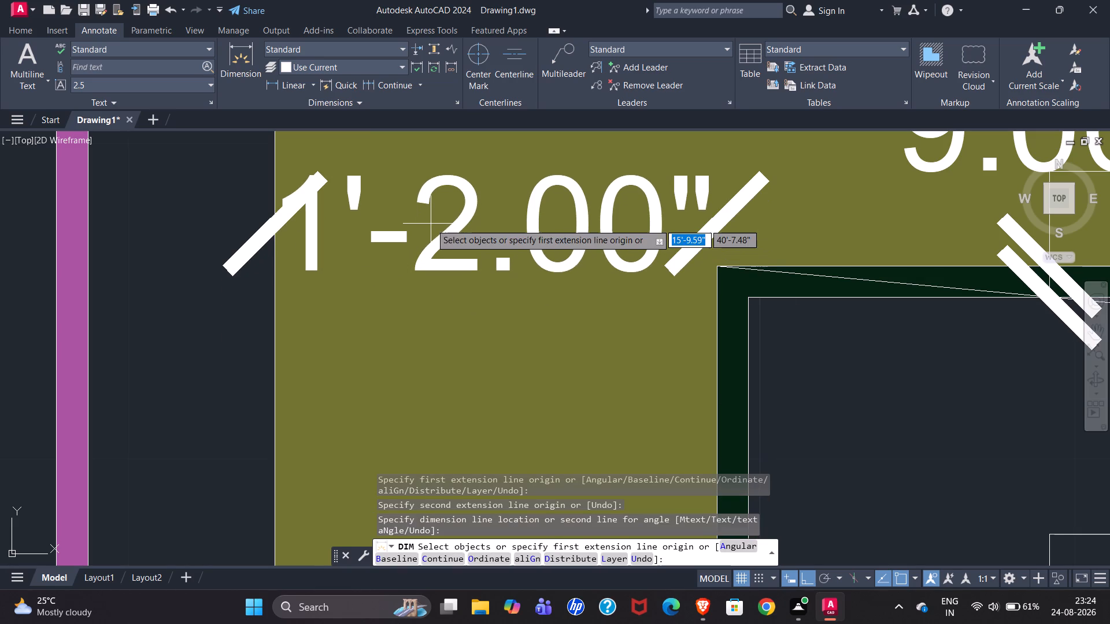
# Dimension the long framed opening's overall width between its top outer corners, in line with the adjacent horizontal dimension.
pyautogui.scroll(-4, 343, 280)
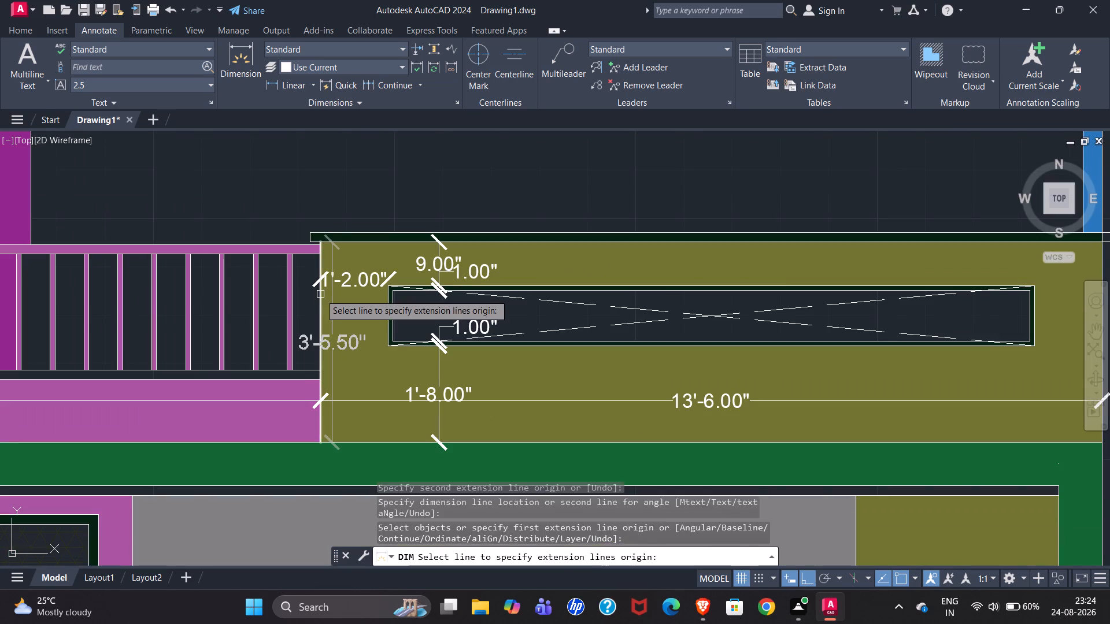
pyautogui.click(246, 68)
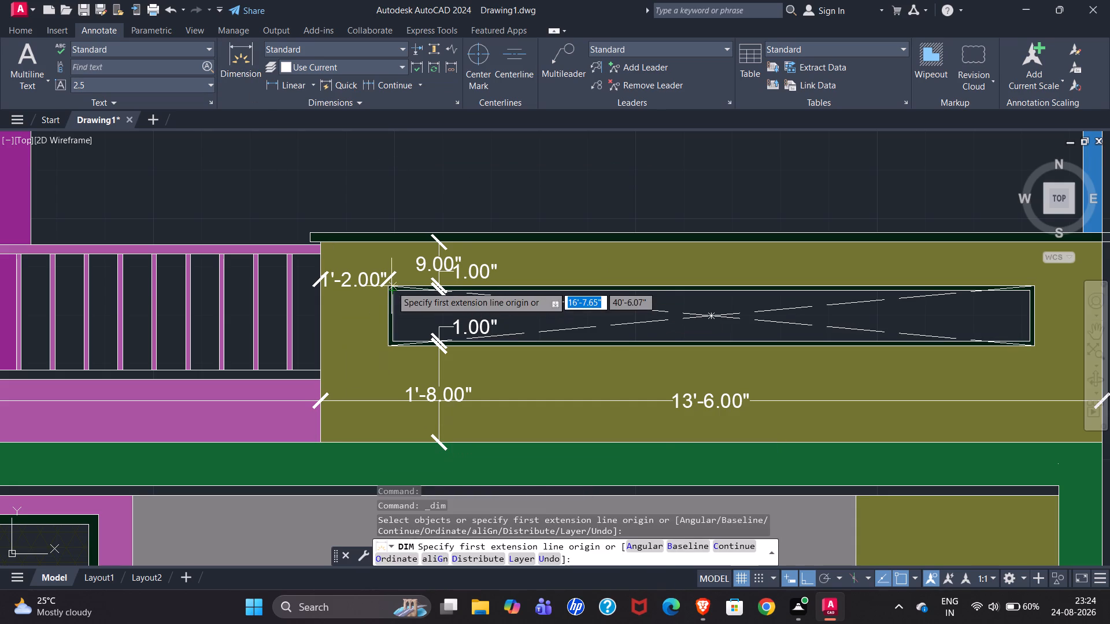
pyautogui.scroll(2, 388, 285)
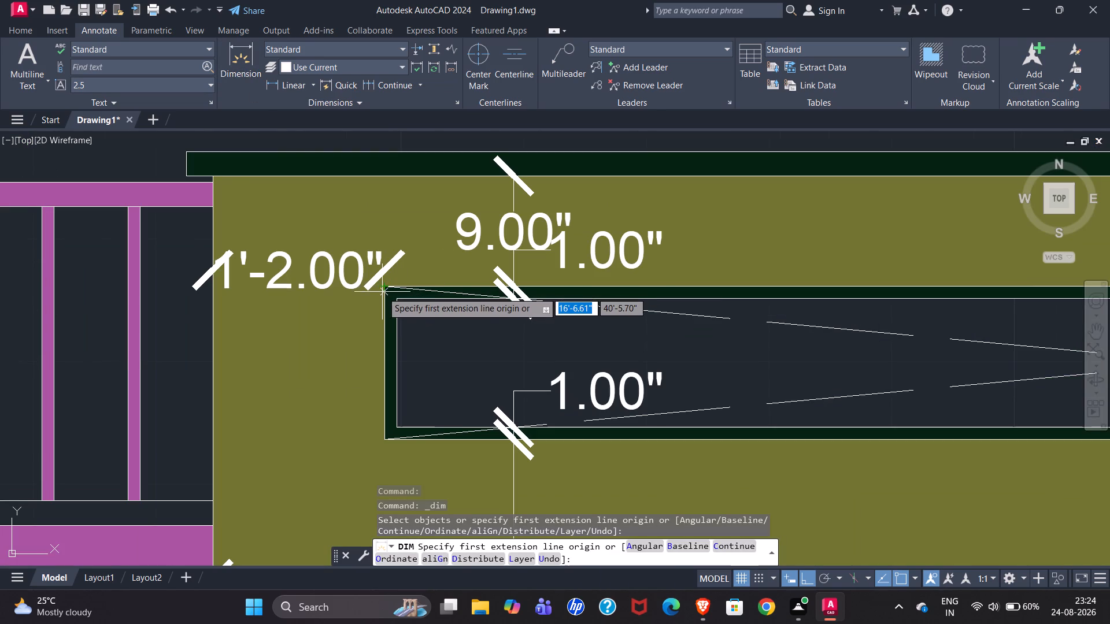
pyautogui.click(386, 288)
pyautogui.scroll(-1, 413, 281)
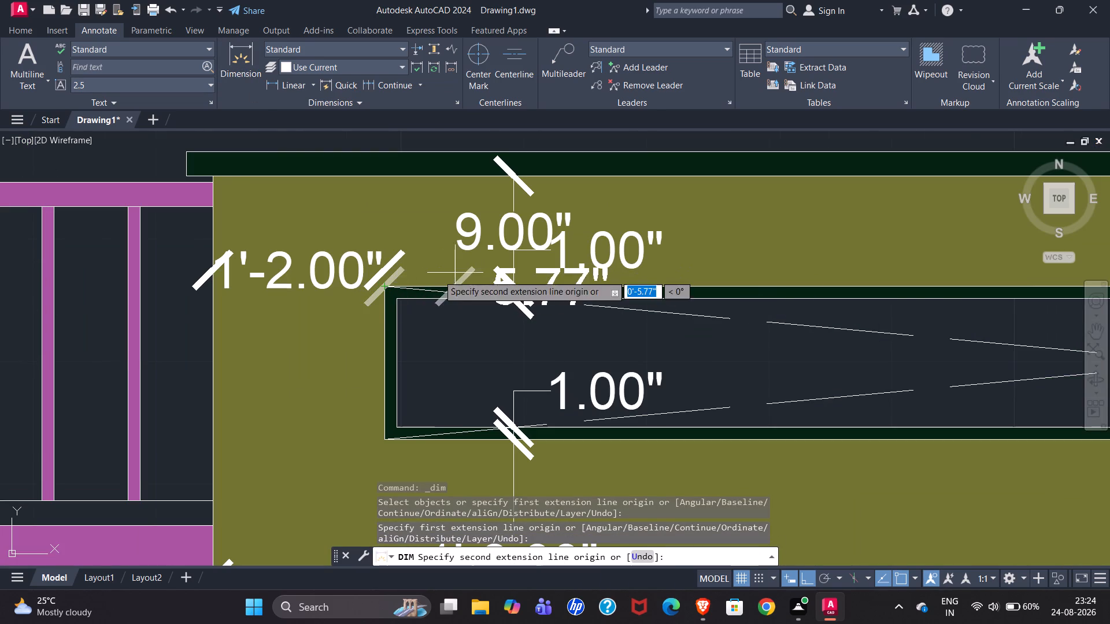
pyautogui.scroll(-1, 431, 277)
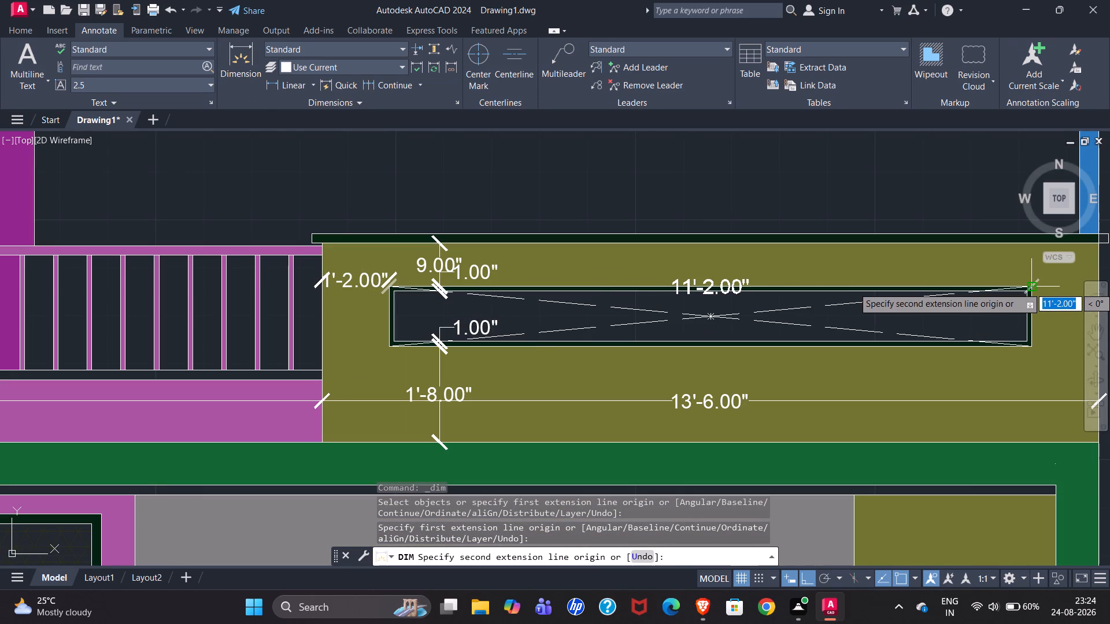
pyautogui.click(1032, 287)
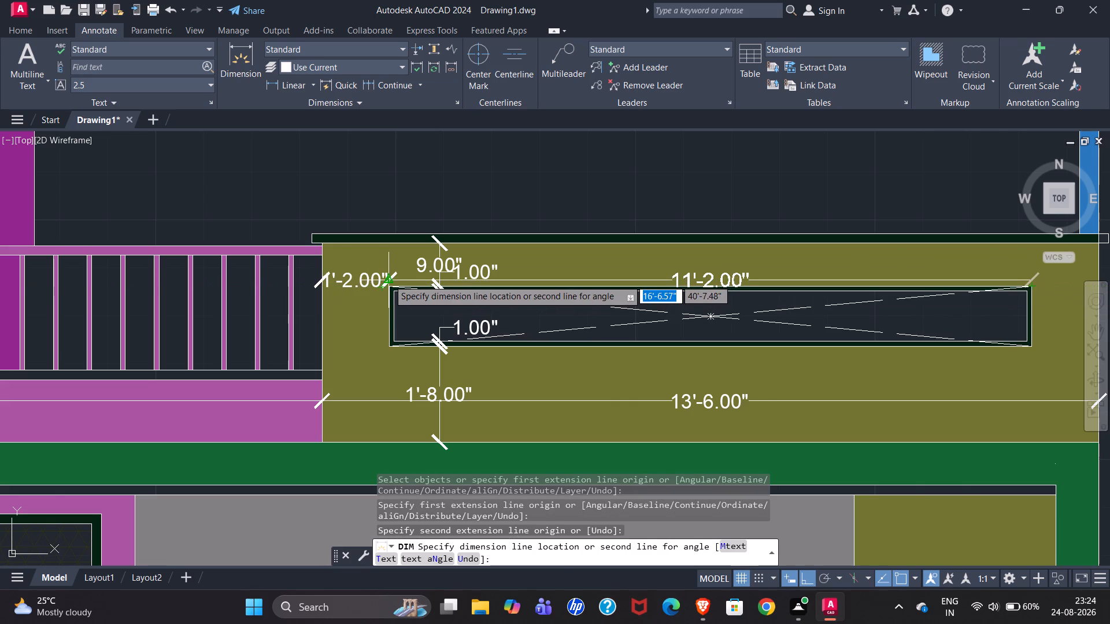
pyautogui.click(388, 280)
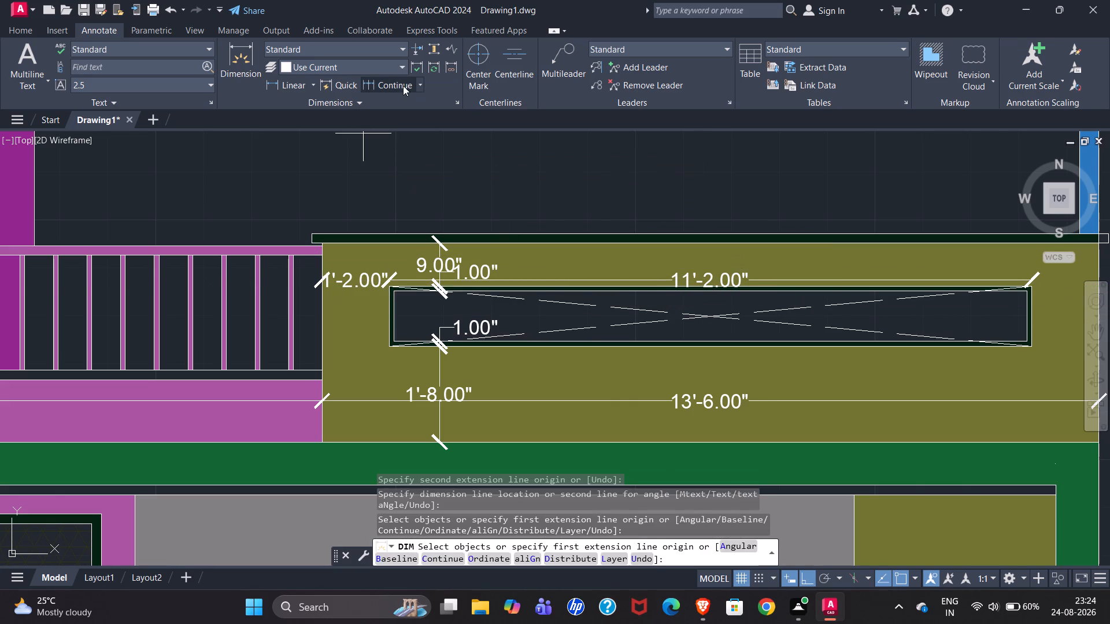
# Continue the opening's width dimension to the olive wall's far outer edge.
pyautogui.click(403, 86)
pyautogui.scroll(-2, 119, 247)
pyautogui.scroll(2, 487, 265)
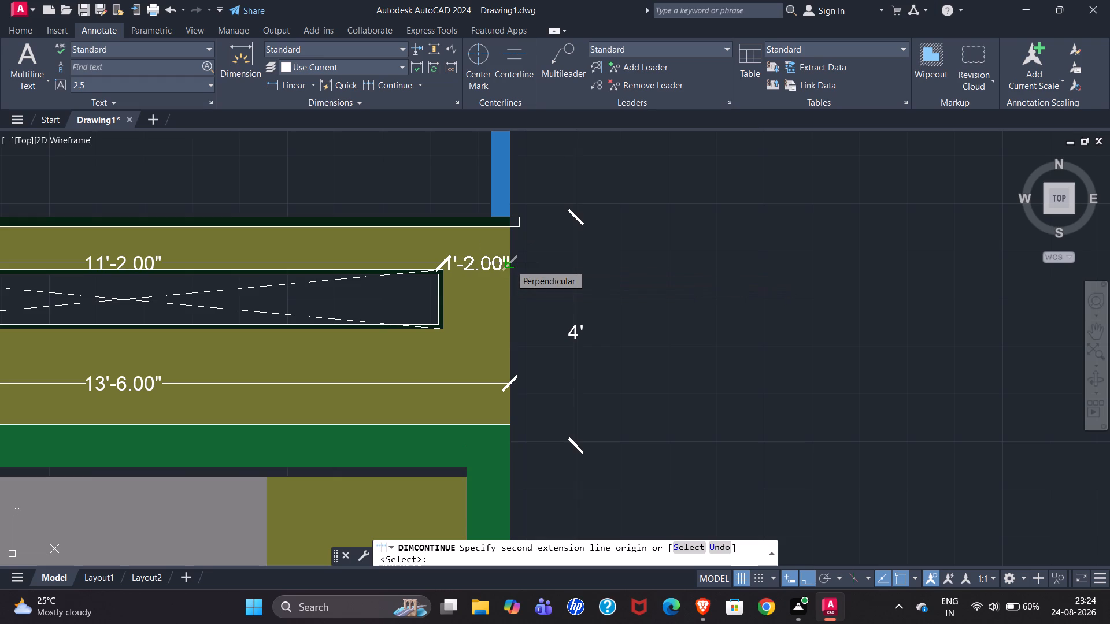
pyautogui.click(510, 265)
# Compare the long framed opening's horizontal dimensions with those annotated on the reference elevation.
pyautogui.scroll(-1, 743, 222)
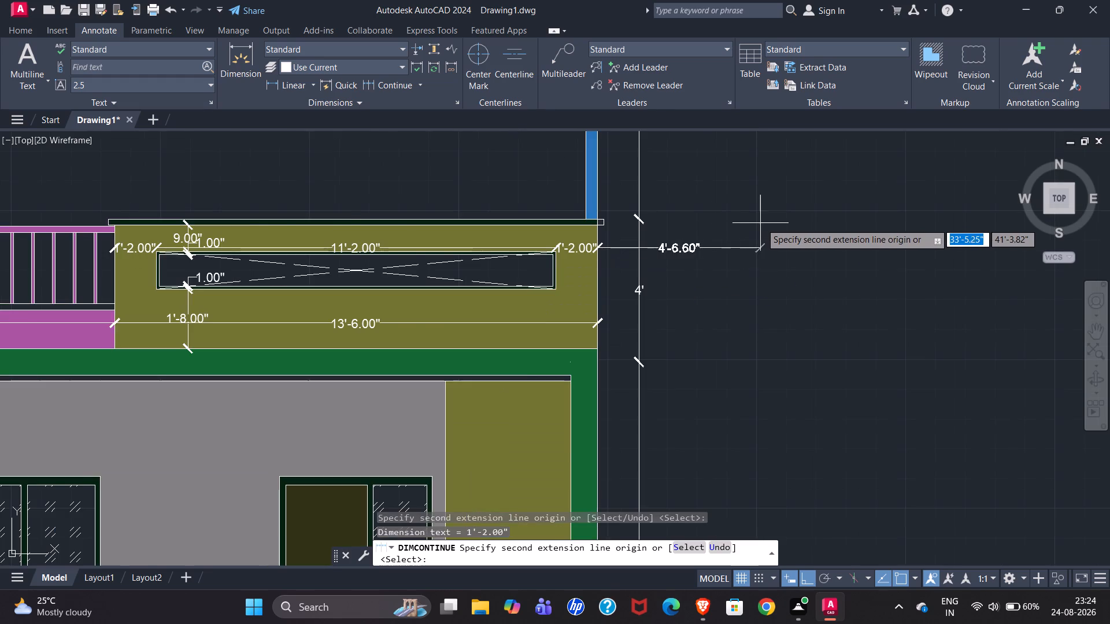
pyautogui.scroll(-1, 761, 223)
pyautogui.scroll(-2, 849, 224)
pyautogui.scroll(2, 406, 212)
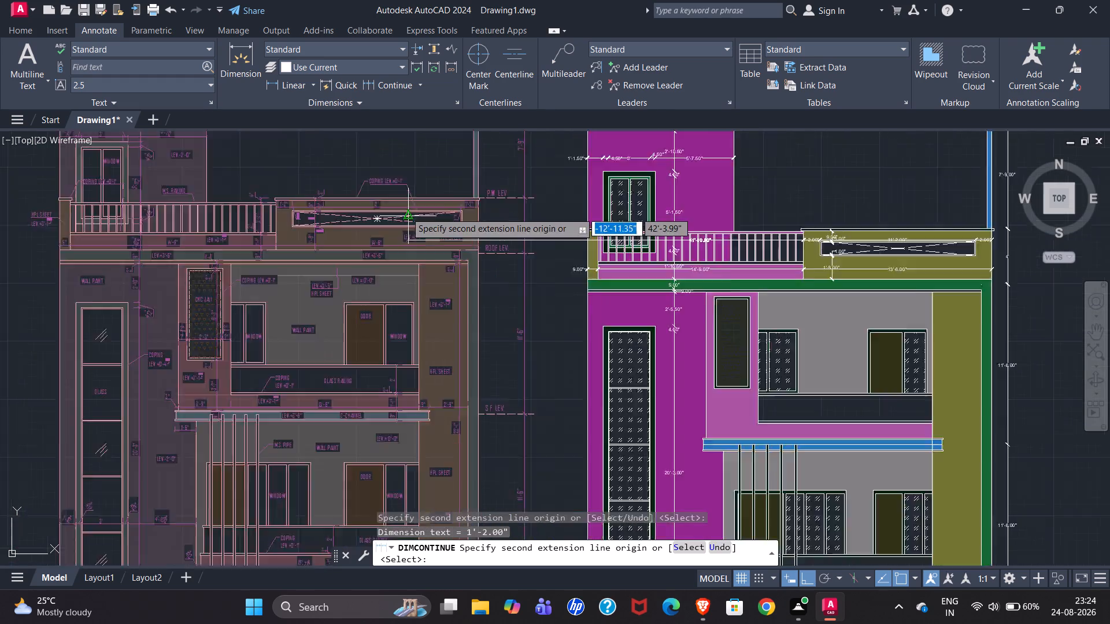
pyautogui.scroll(1, 406, 211)
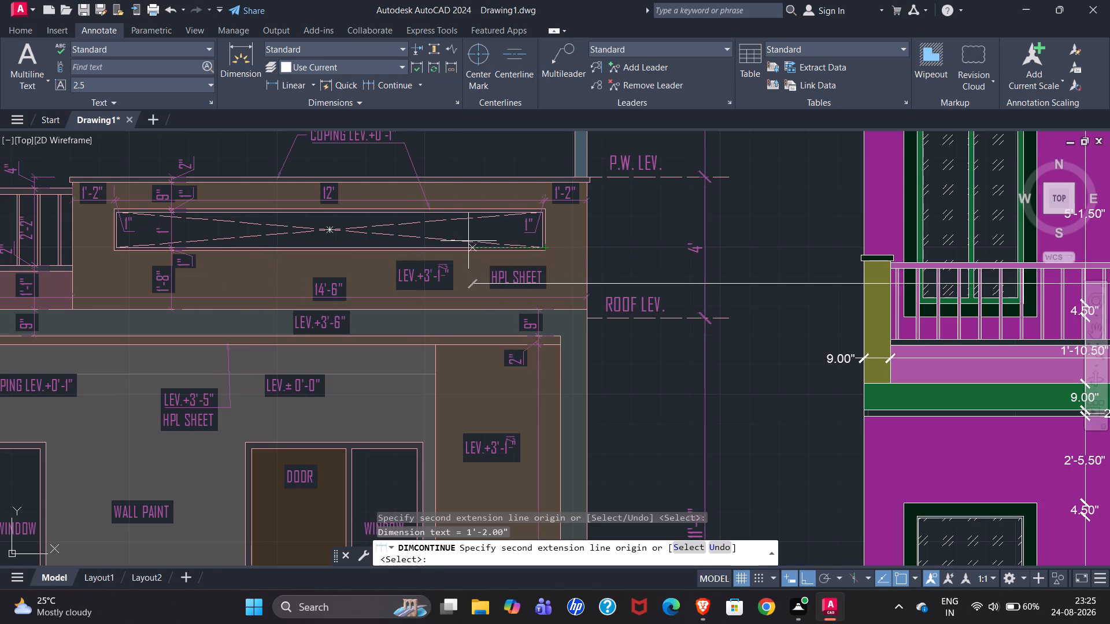
pyautogui.scroll(-2, 191, 287)
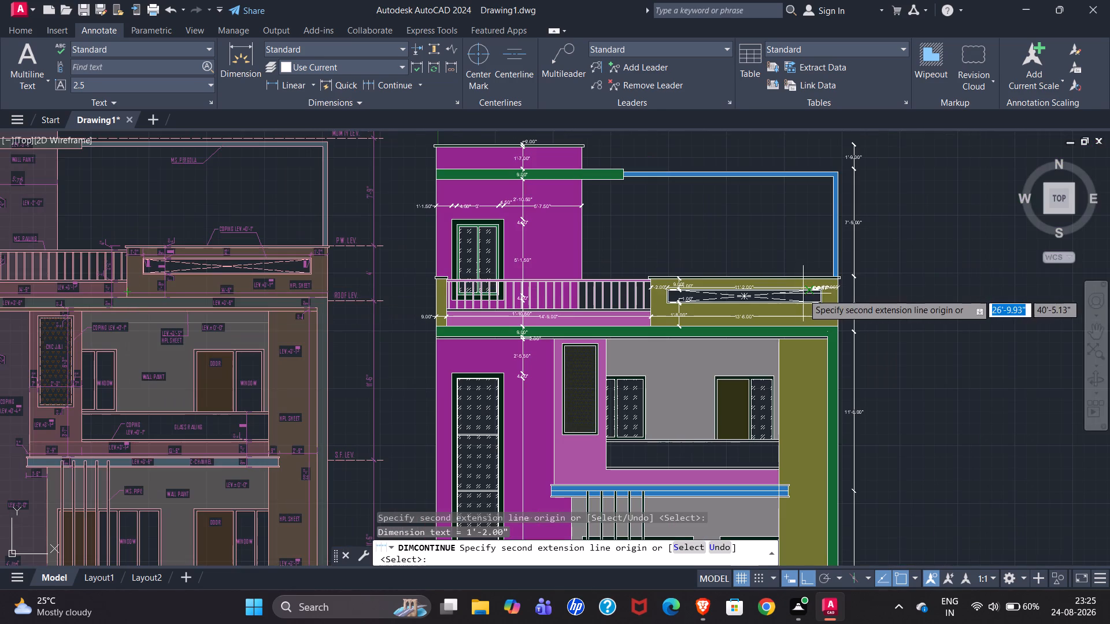
pyautogui.scroll(4, 849, 291)
pyautogui.press('Escape')
# Dimension the thickness of the olive wall's coping at its near end, placing the dimension line inward along the coping.
pyautogui.scroll(-2, 464, 263)
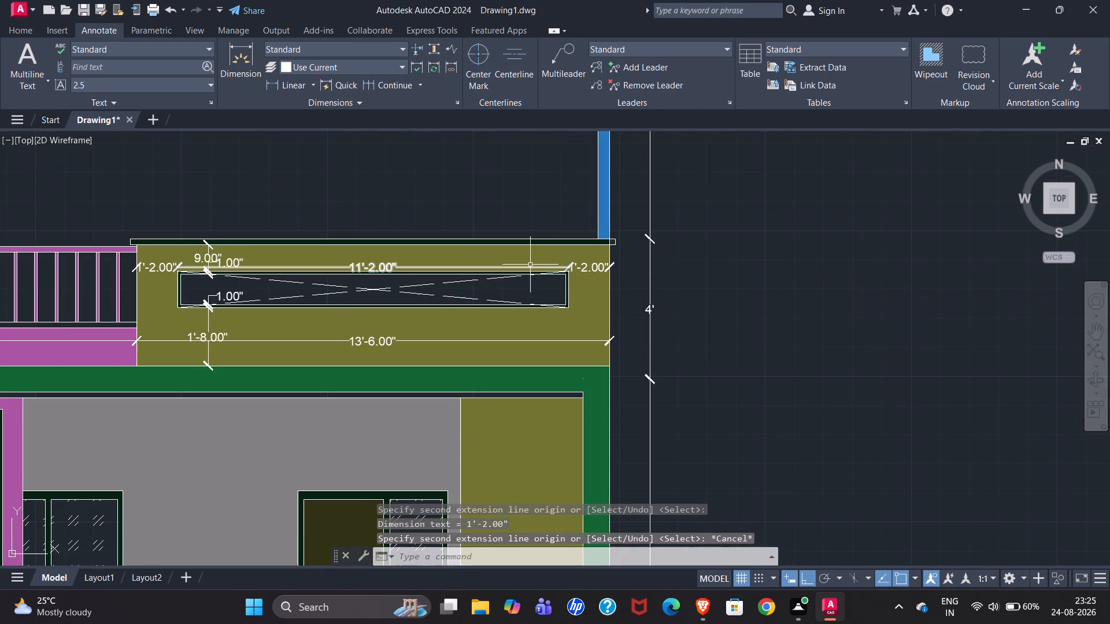
pyautogui.scroll(2, 162, 237)
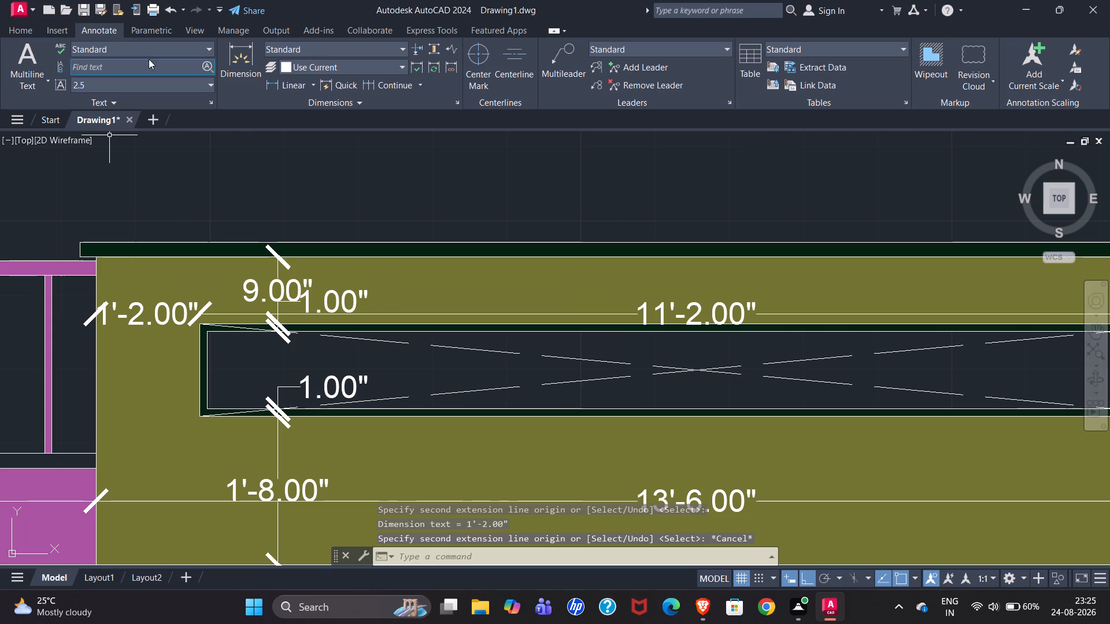
pyautogui.click(239, 47)
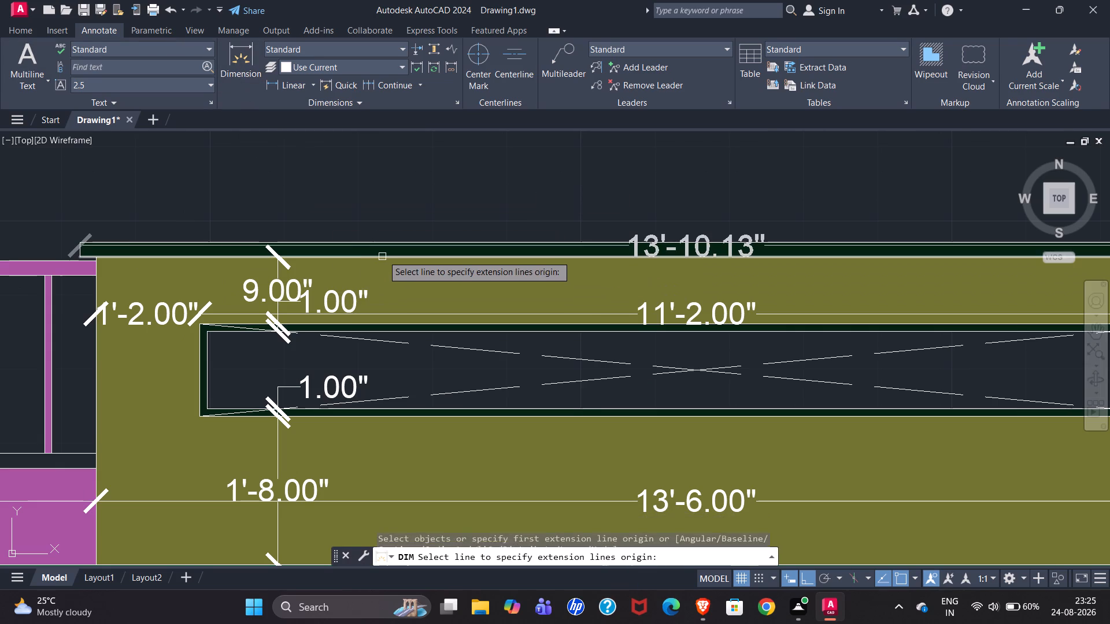
pyautogui.scroll(2, 387, 257)
pyautogui.scroll(-2, 364, 254)
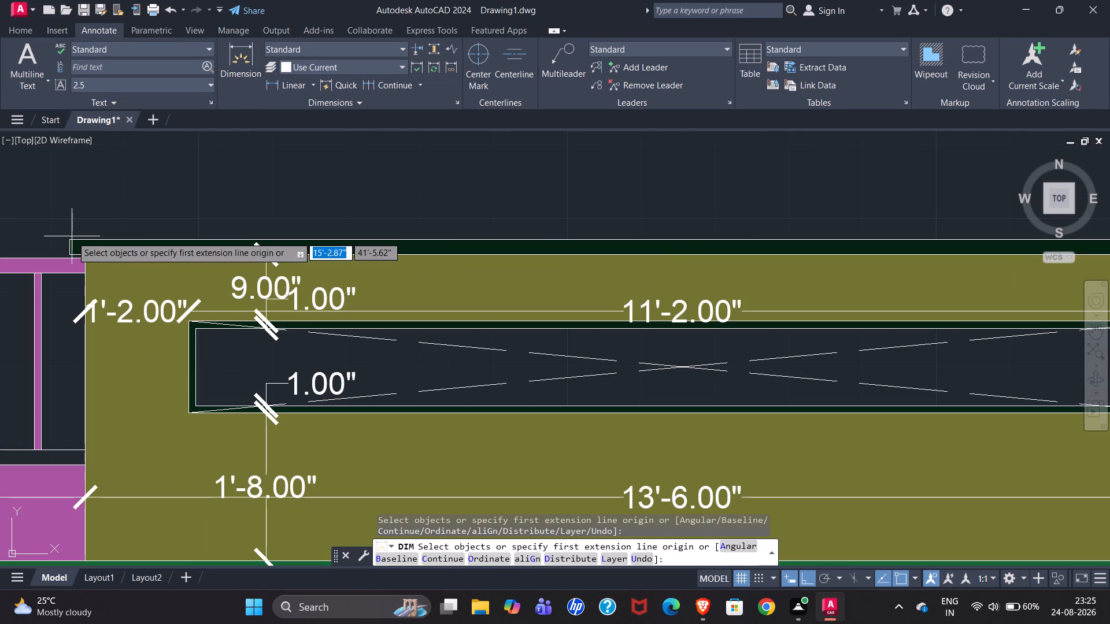
pyautogui.click(69, 254)
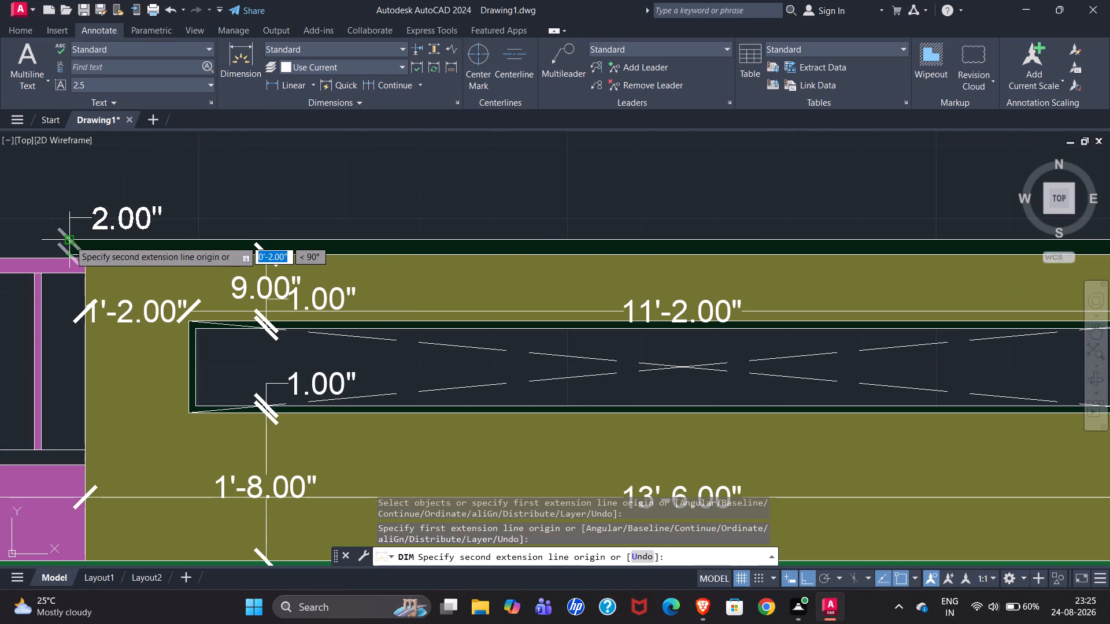
pyautogui.click(69, 240)
pyautogui.click(427, 239)
# Examine the reference elevation's dimensions below the roof slab and around the upper balcony against the matching areas of the redrawn elevation.
pyautogui.scroll(-3, 418, 186)
pyautogui.scroll(-2, 554, 263)
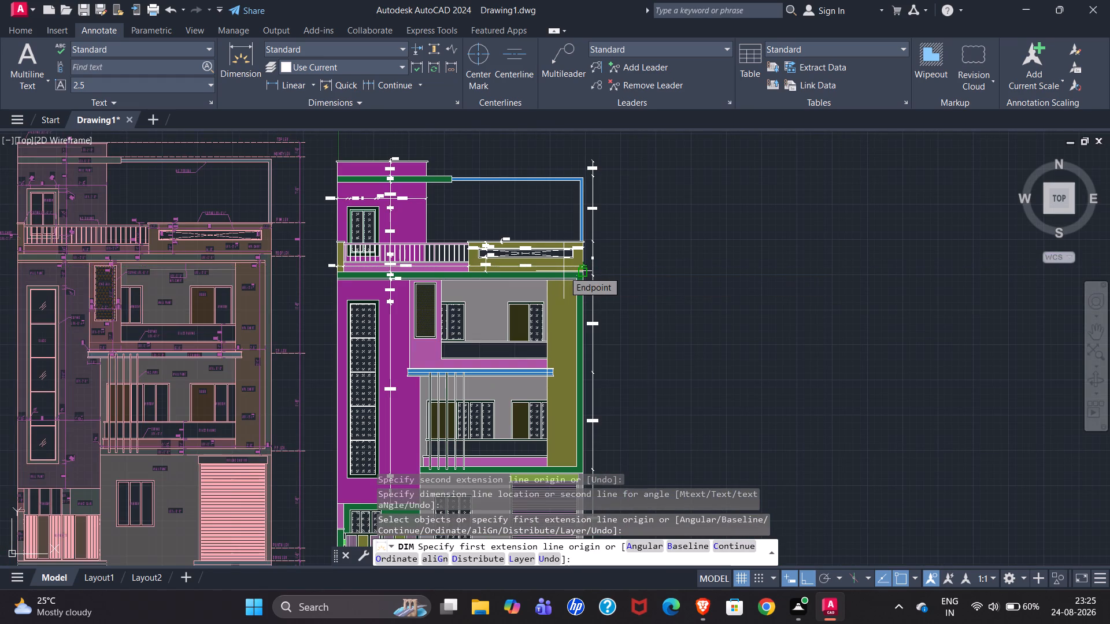
pyautogui.scroll(2, 123, 242)
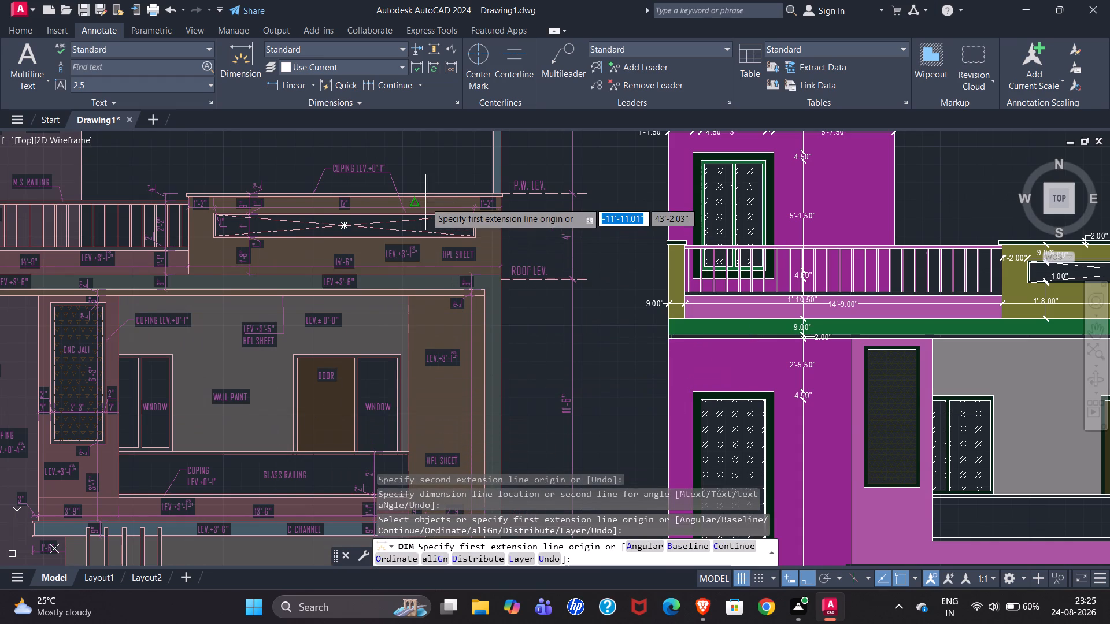
pyautogui.scroll(-1, 382, 193)
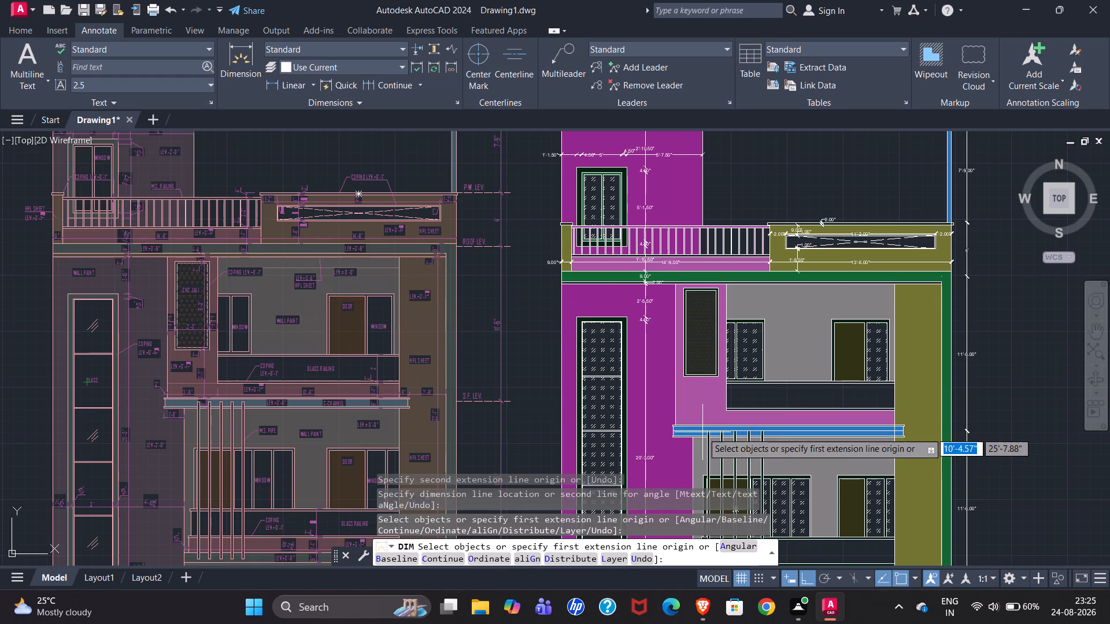
pyautogui.scroll(2, 177, 402)
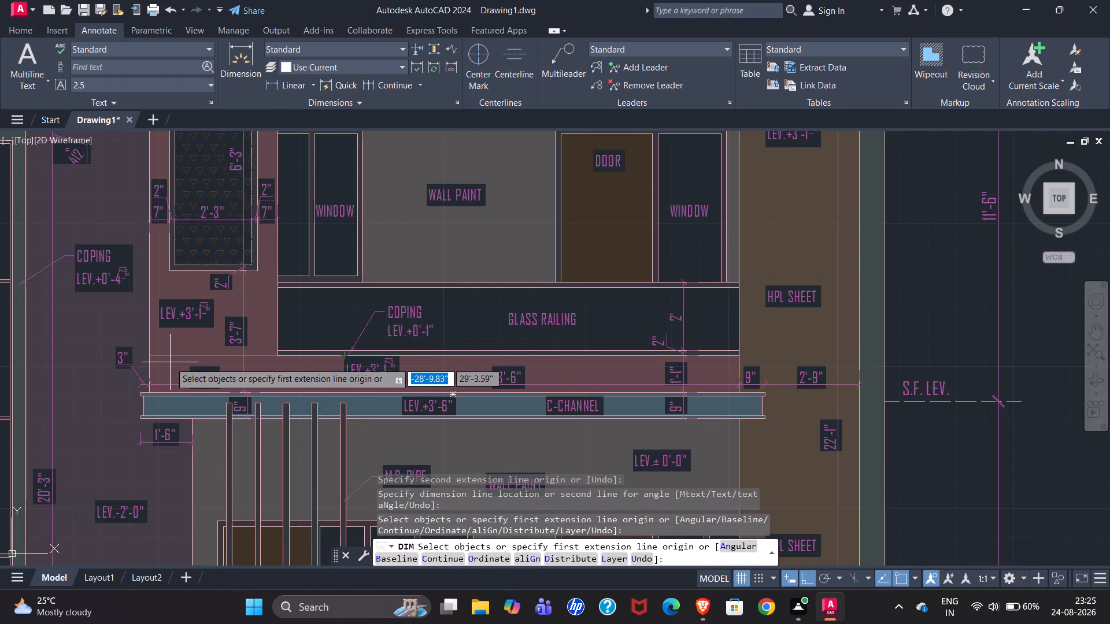
pyautogui.scroll(-1, 83, 374)
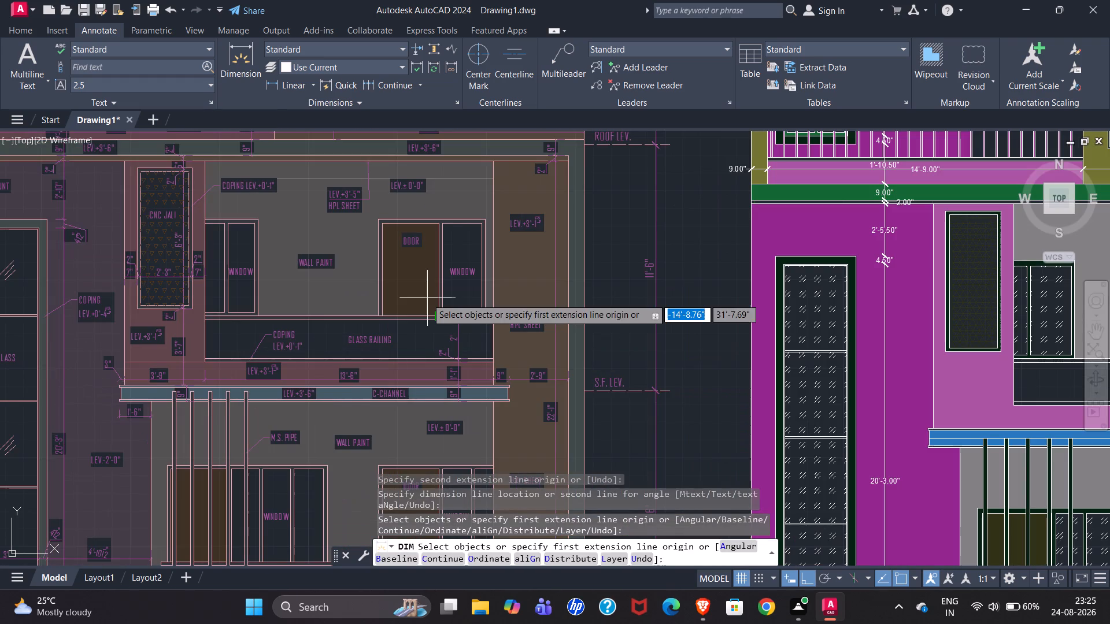
pyautogui.scroll(1, 527, 159)
pyautogui.scroll(-2, 295, 206)
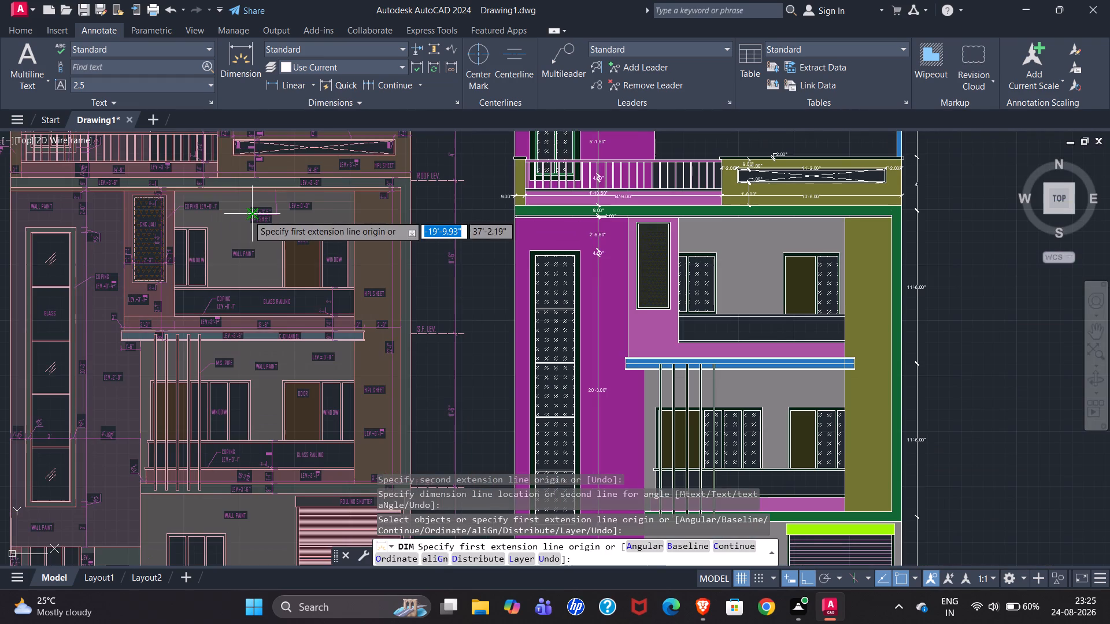
pyautogui.scroll(3, 888, 220)
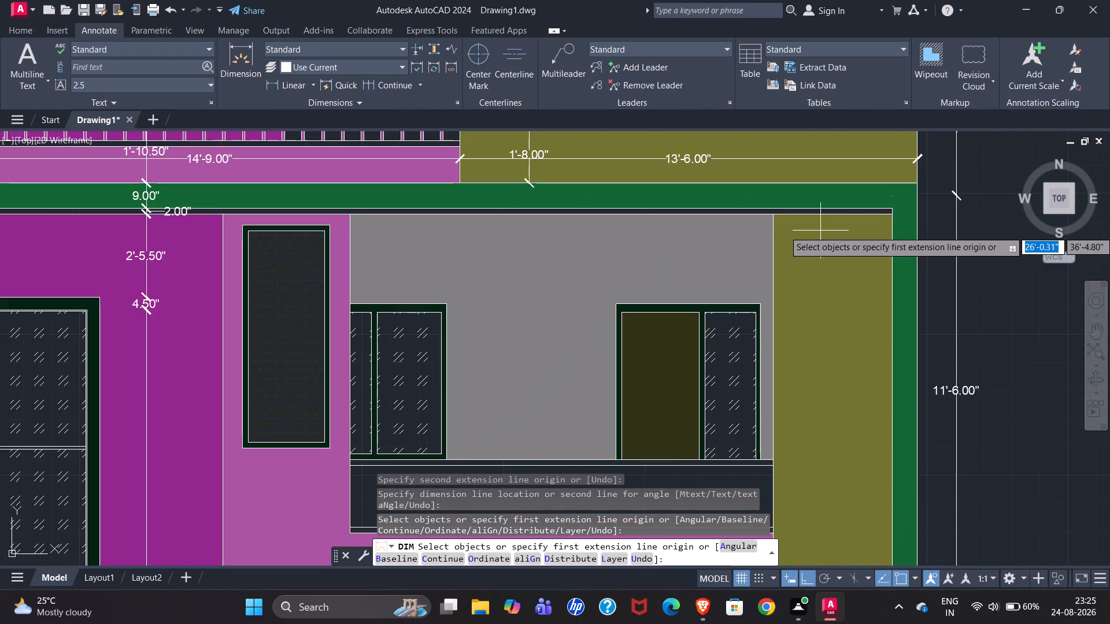
pyautogui.scroll(-2, 816, 220)
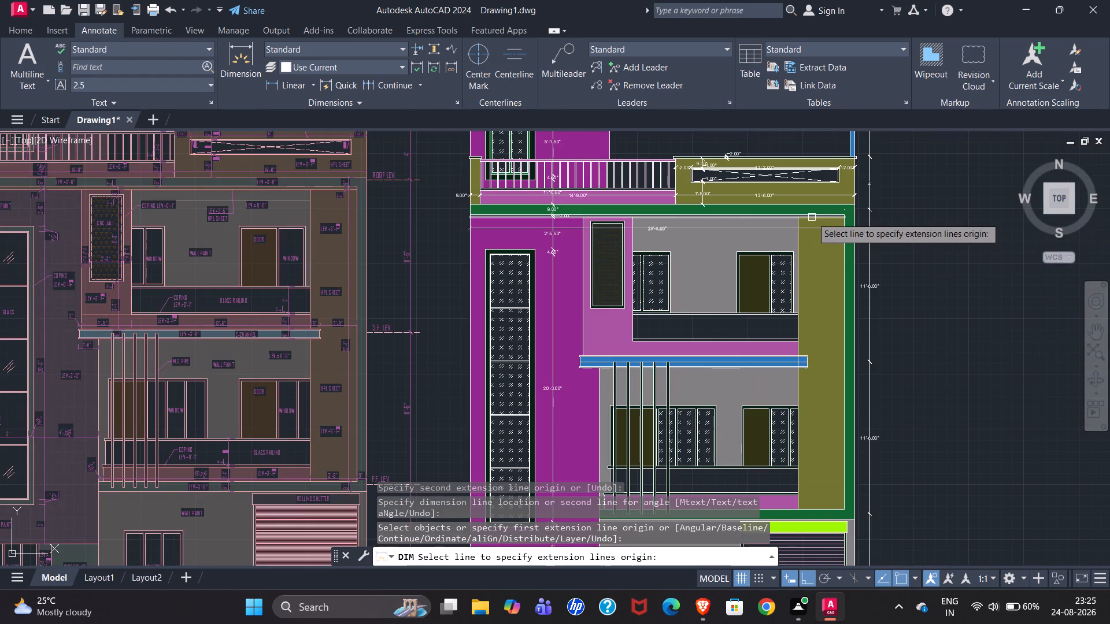
pyautogui.scroll(3, 821, 229)
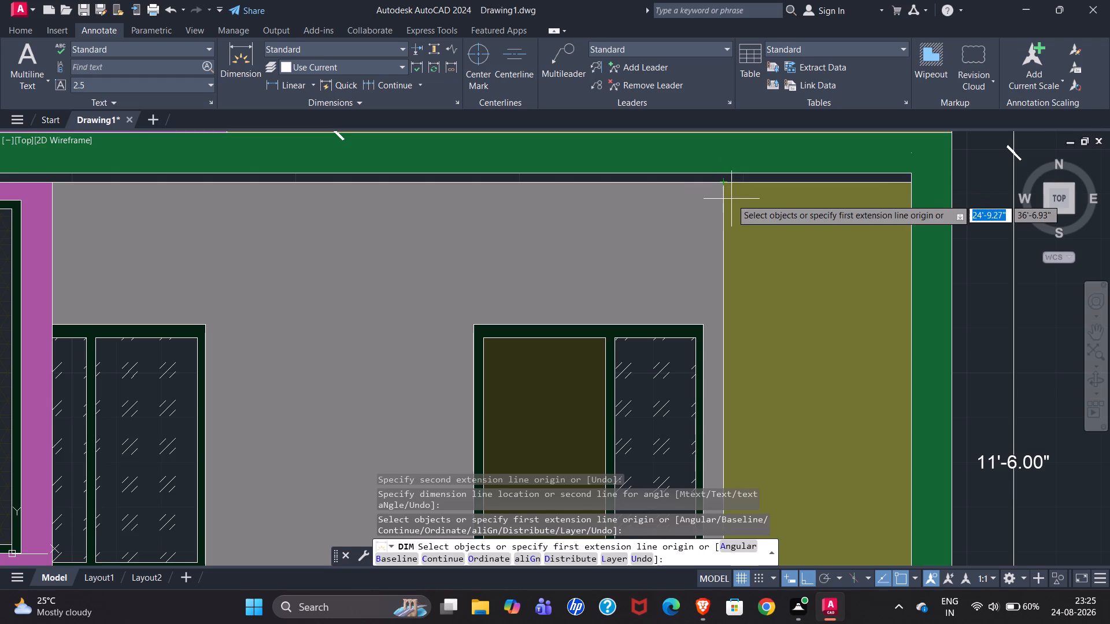
pyautogui.scroll(-2, 725, 203)
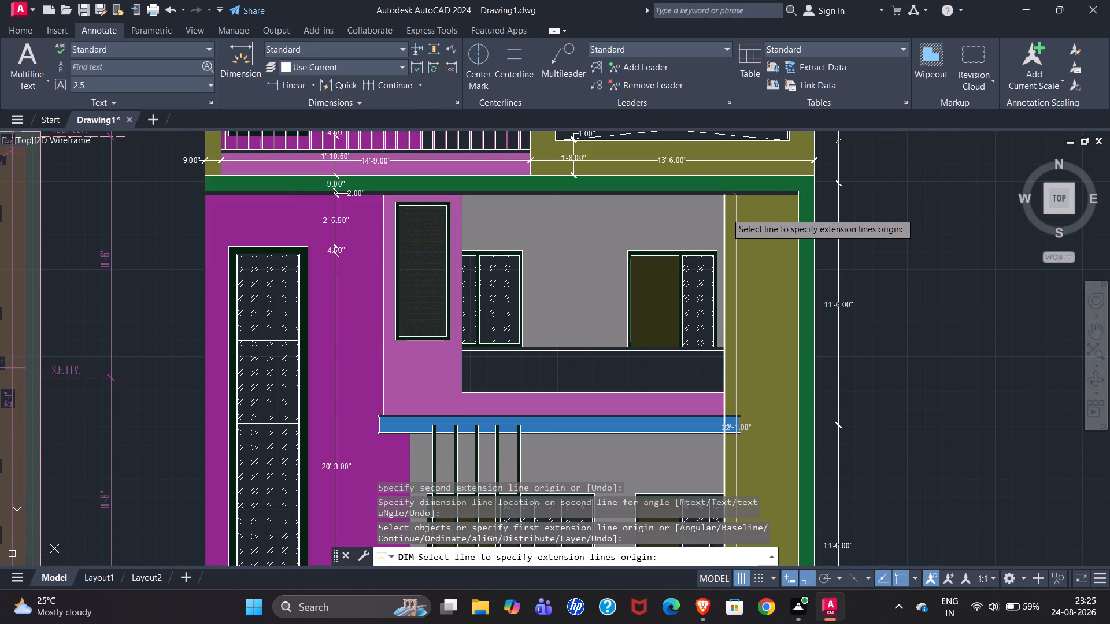
# Dimension the full height of the olive wall, placing the dimension line inside the wall near its green border.
pyautogui.click(726, 213)
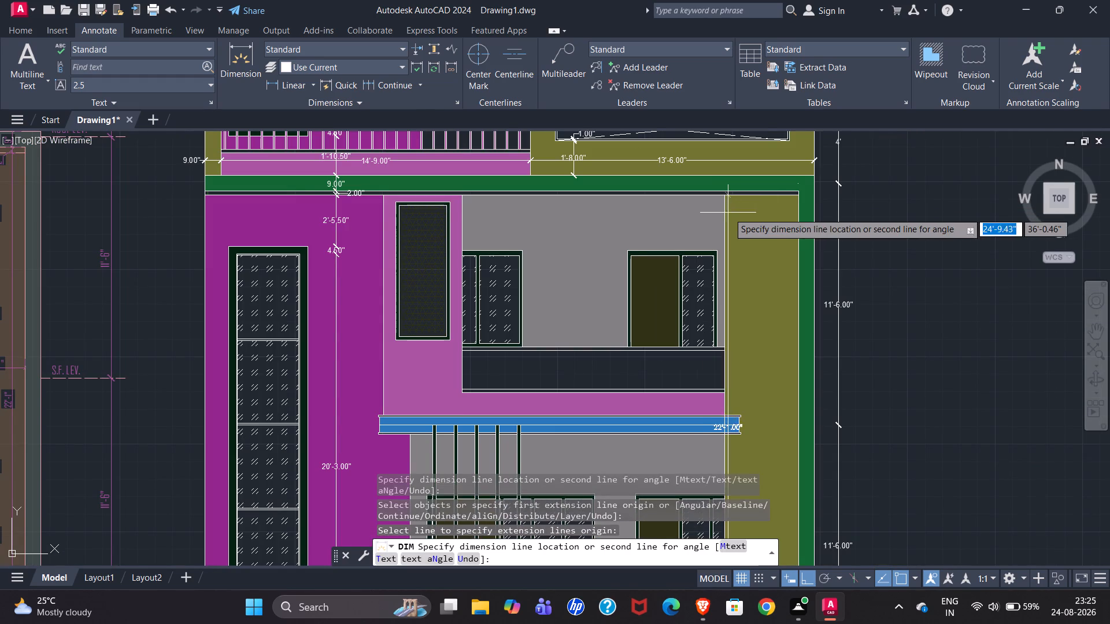
pyautogui.scroll(2, 793, 452)
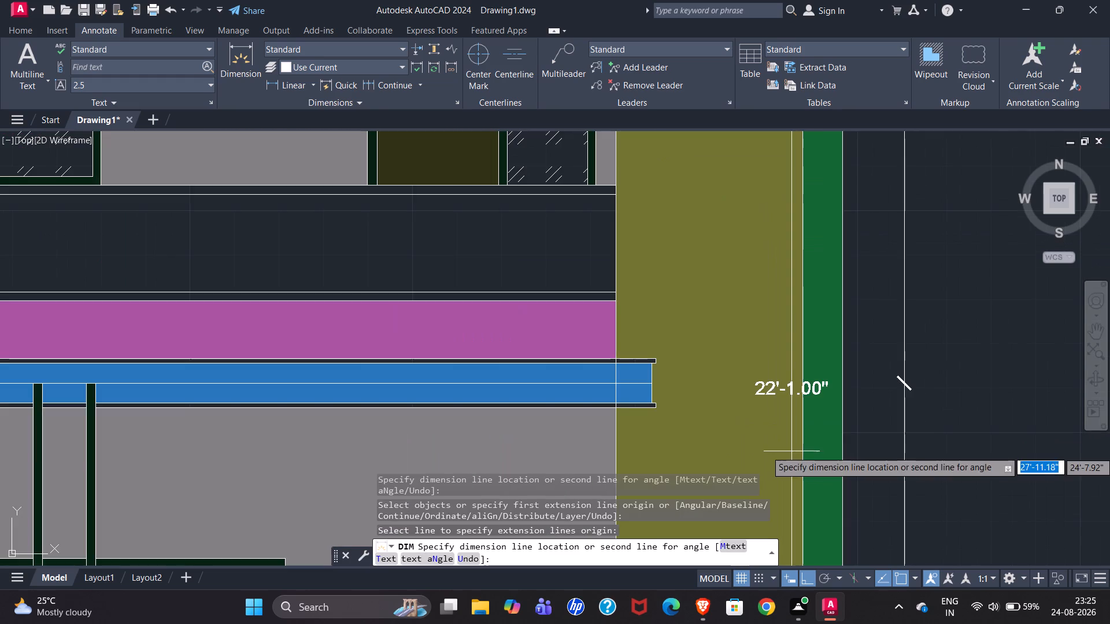
pyautogui.scroll(1, 766, 418)
pyautogui.scroll(-1, 756, 410)
pyautogui.click(743, 404)
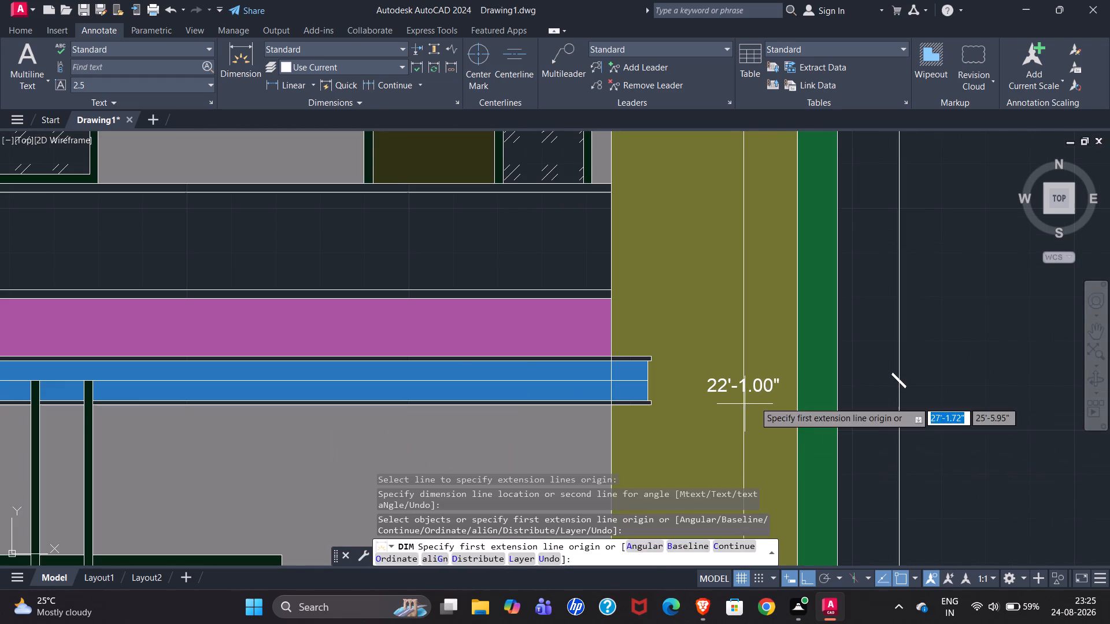
# Examine the reference elevation's dimensions around the C-channel, HPL sheet wall, glass railing and CNC jali panel.
pyautogui.scroll(-4, 790, 401)
pyautogui.scroll(5, 491, 391)
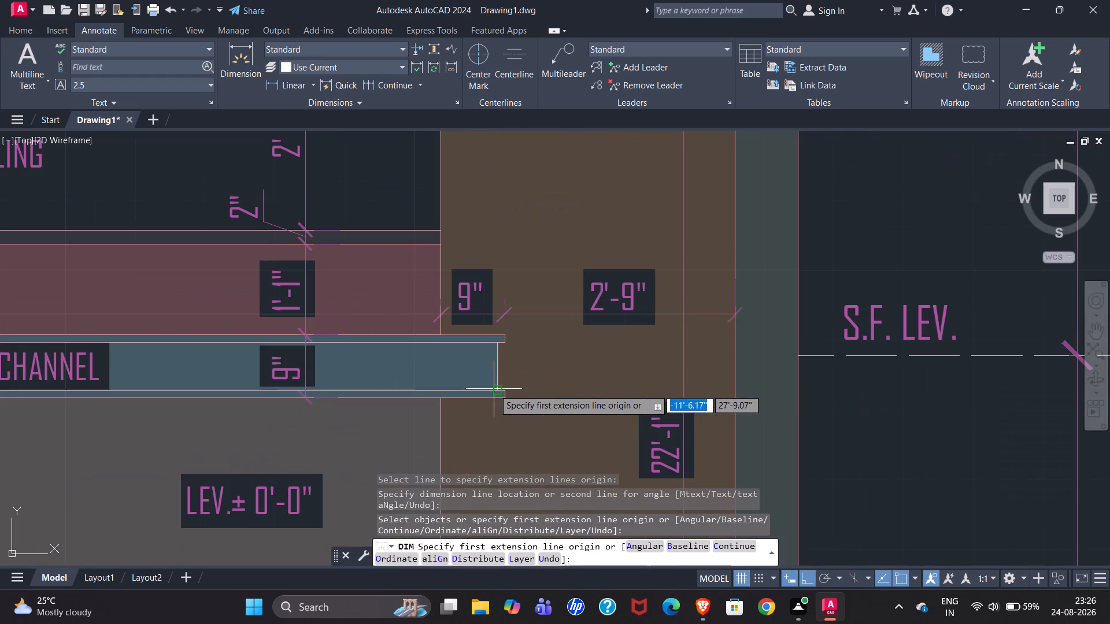
pyautogui.scroll(-3, 415, 375)
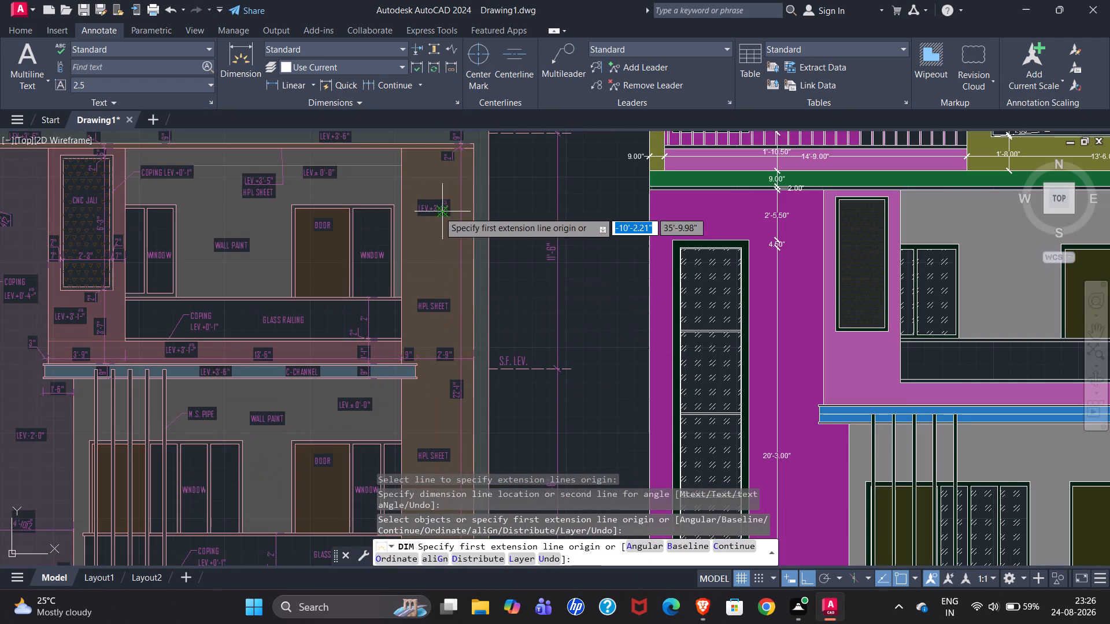
pyautogui.scroll(-2, 452, 273)
pyautogui.scroll(5, 435, 400)
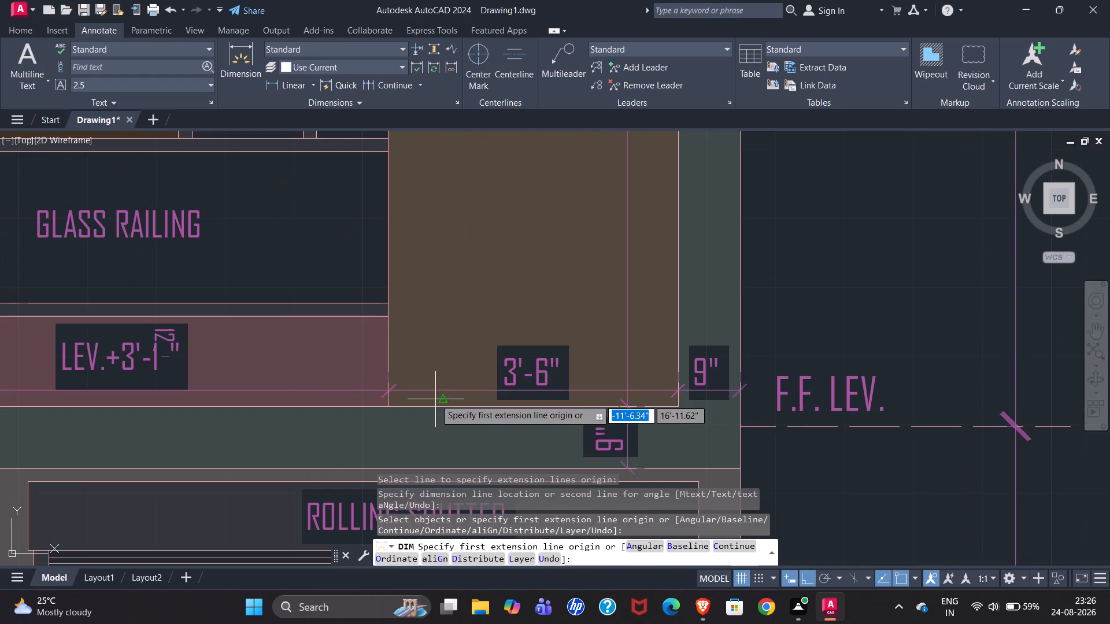
pyautogui.scroll(-4, 294, 338)
pyautogui.scroll(-1, 352, 376)
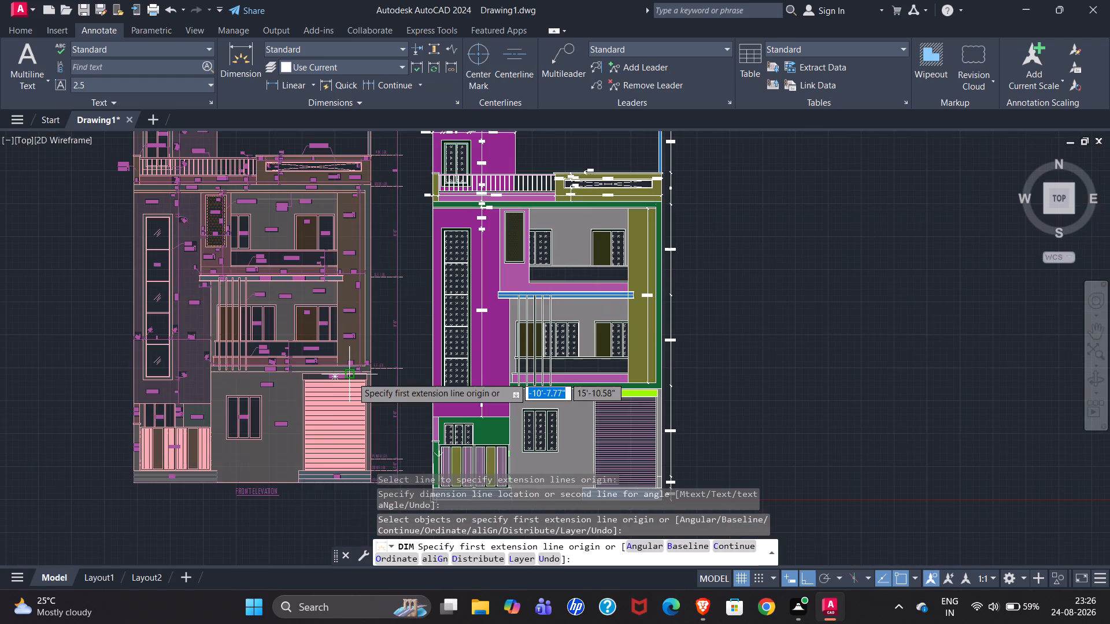
pyautogui.scroll(3, 313, 206)
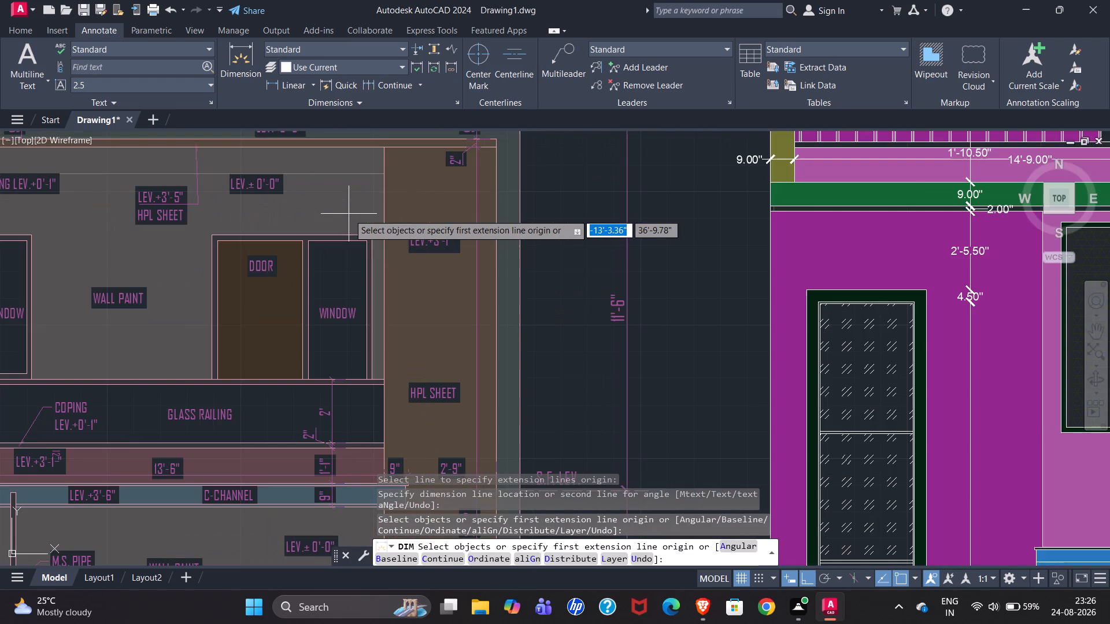
pyautogui.scroll(-1, 479, 218)
pyautogui.scroll(1, 347, 389)
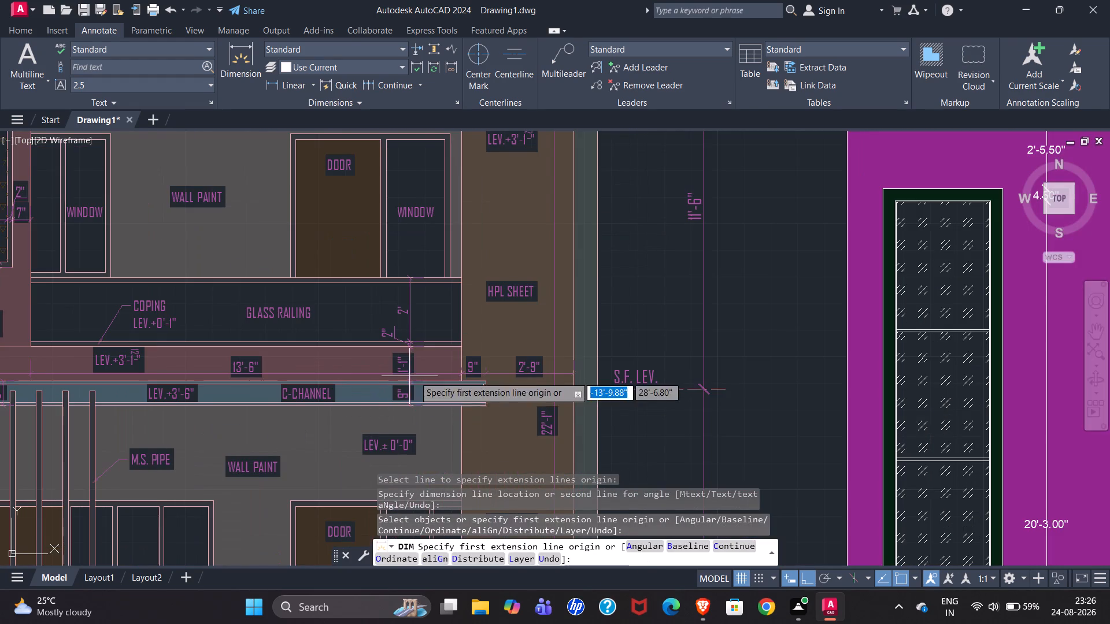
pyautogui.scroll(-2, 316, 383)
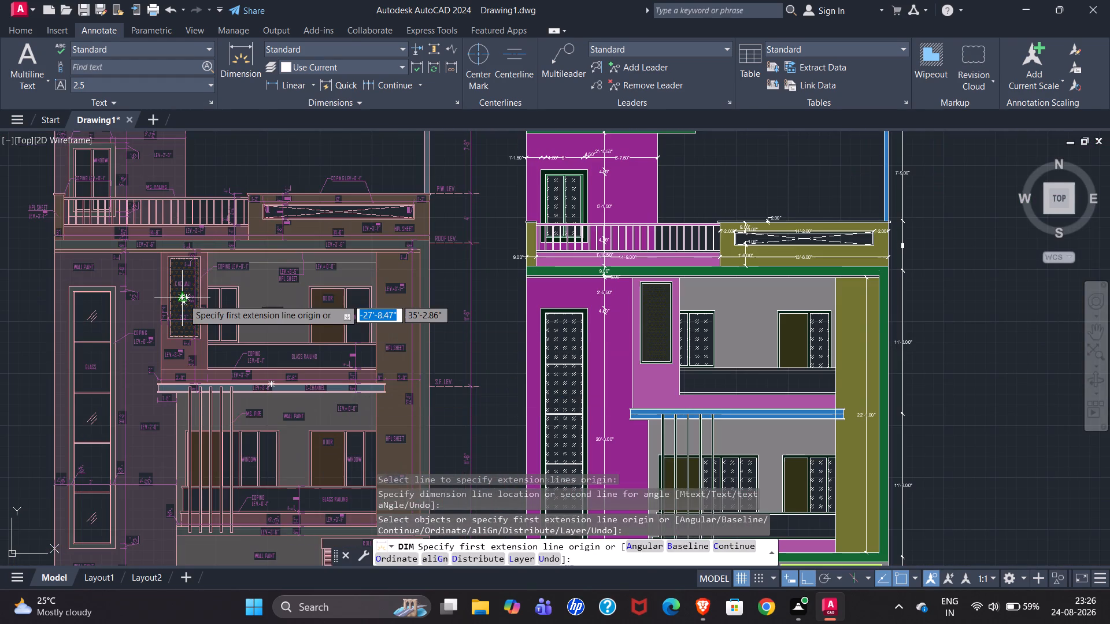
pyautogui.scroll(2, 183, 299)
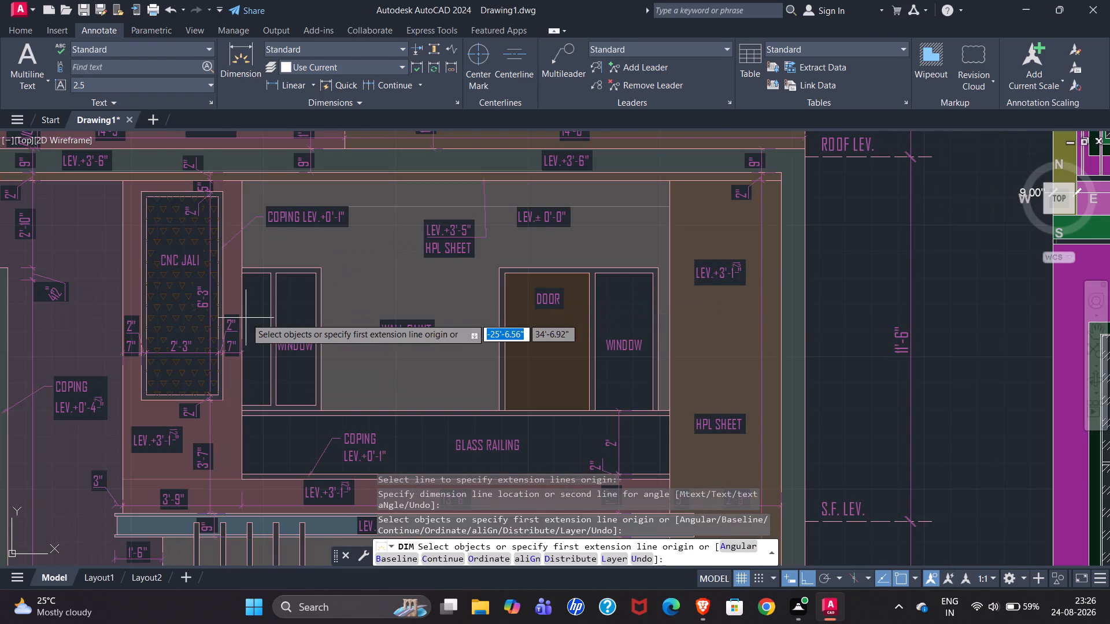
pyautogui.scroll(-1, 341, 275)
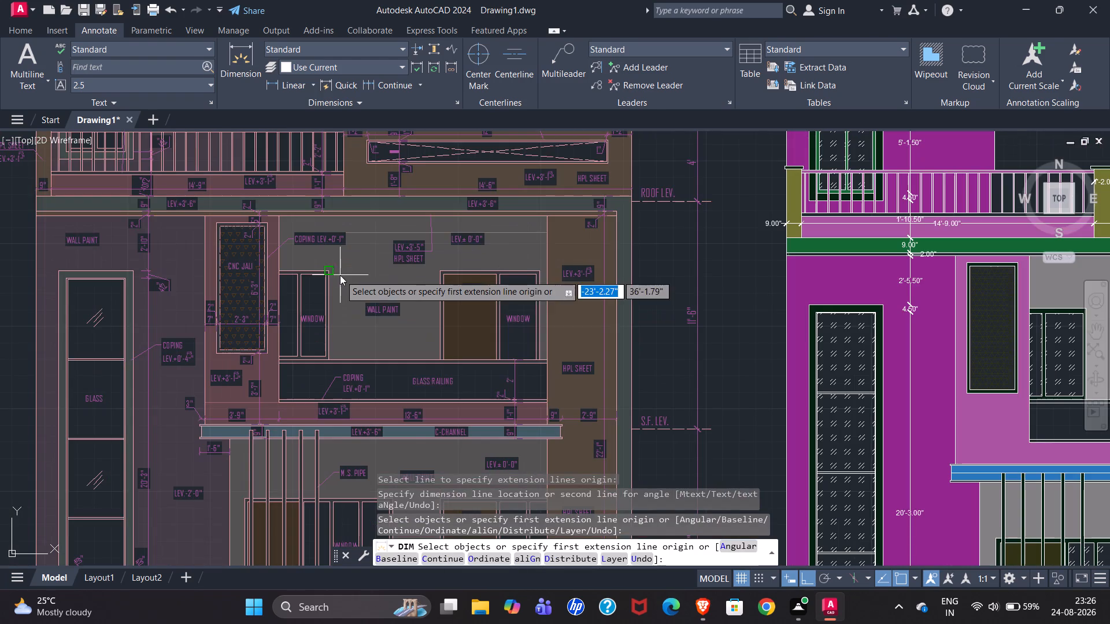
pyautogui.scroll(1, 565, 441)
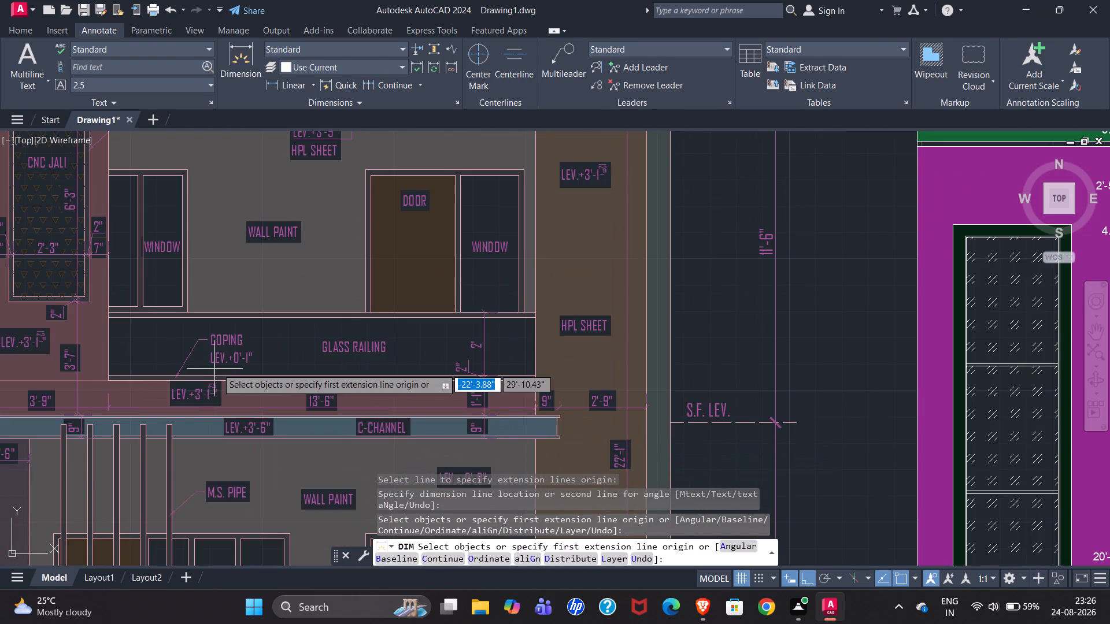
pyautogui.scroll(-3, 148, 350)
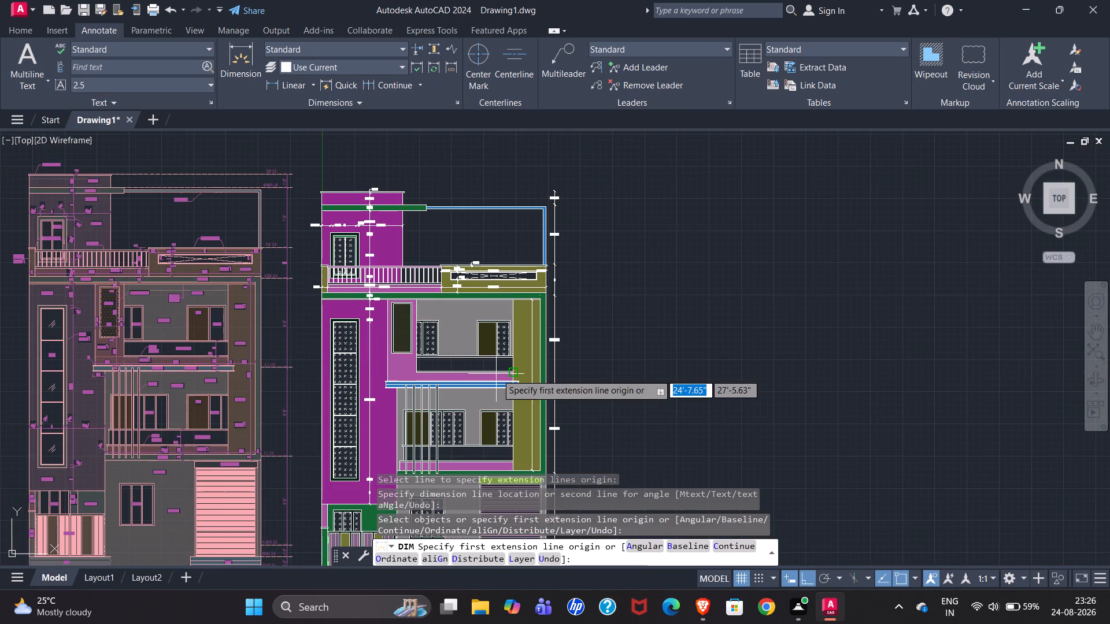
# Dimension from the blue channel's end on the olive wall to the wall's outer edge, and continue the chain across the green border.
pyautogui.scroll(6, 522, 388)
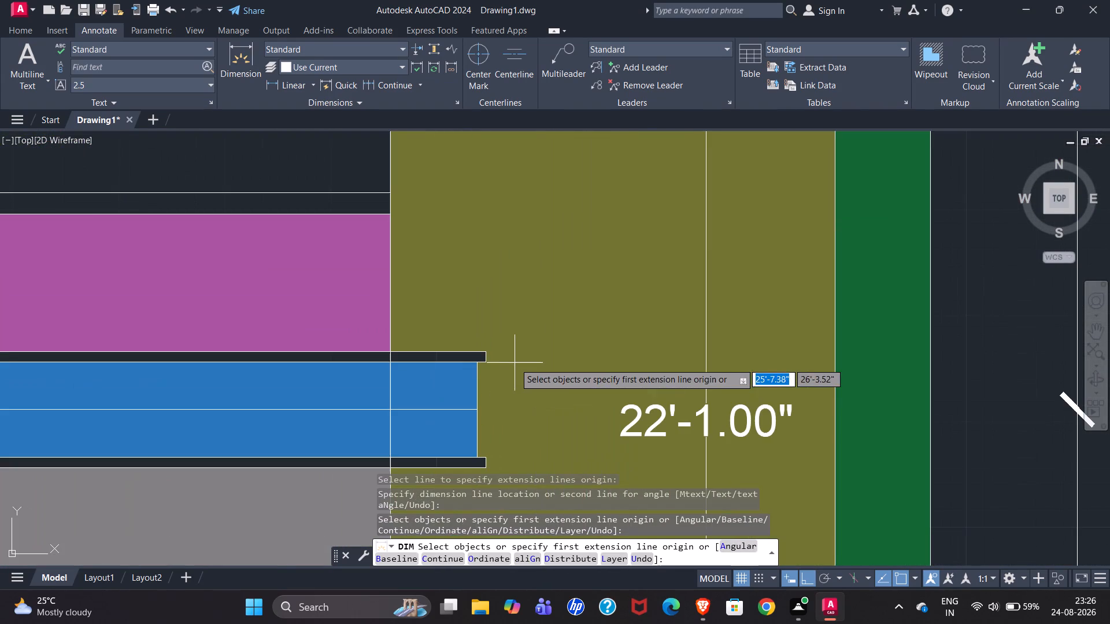
pyautogui.click(486, 351)
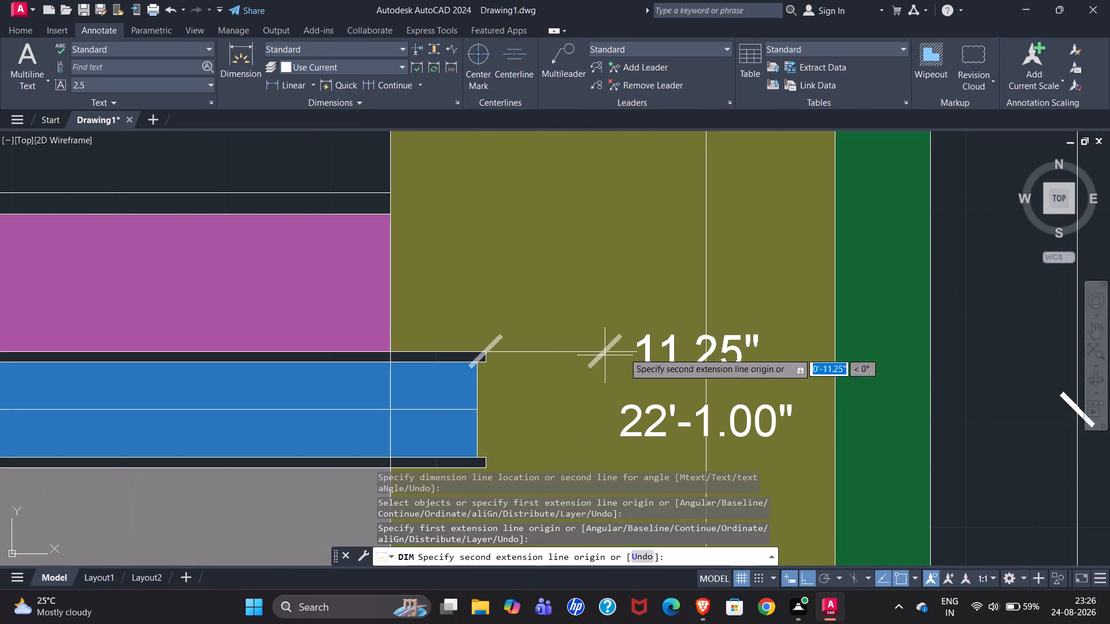
pyautogui.click(834, 349)
pyautogui.click(820, 293)
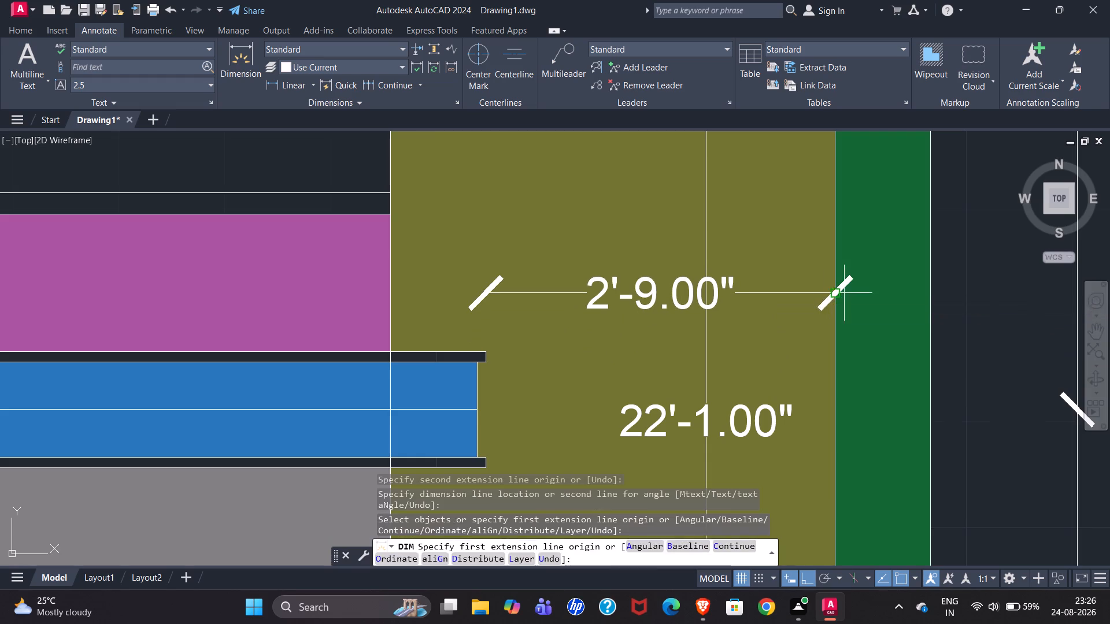
pyautogui.click(382, 84)
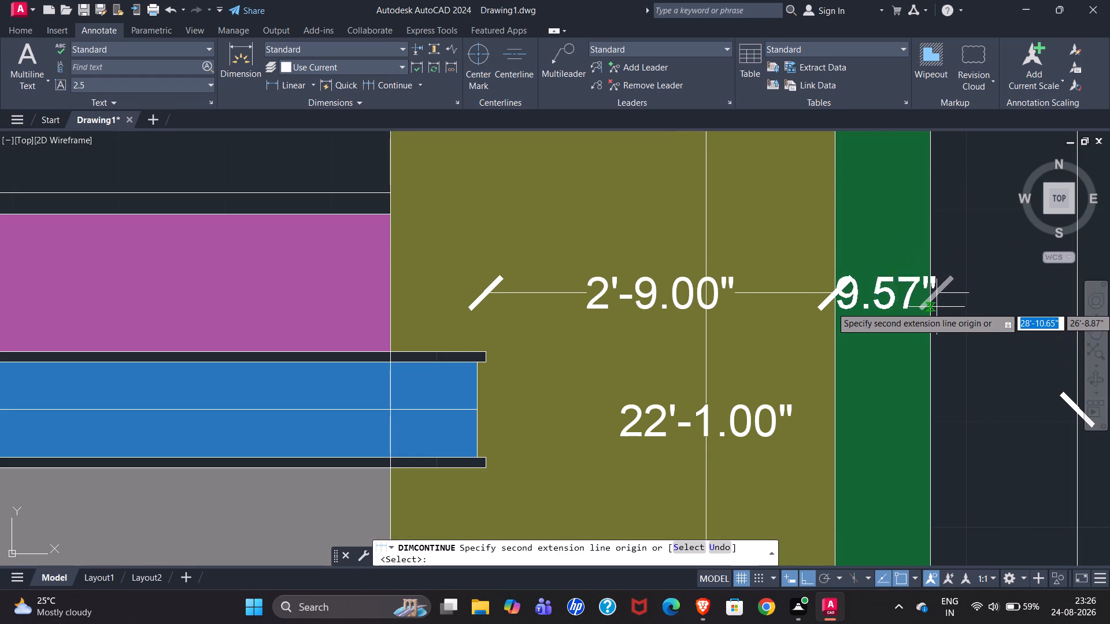
pyautogui.click(931, 295)
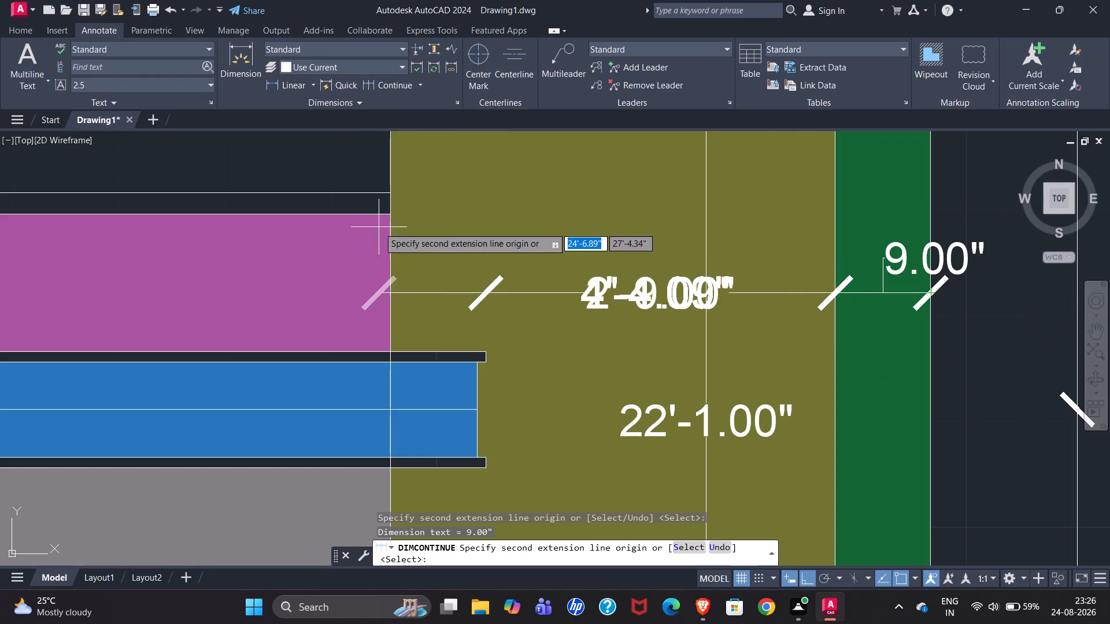
pyautogui.press('Escape')
# Dimension the channel's overhang past the olive wall's inner edge, aligned with the existing horizontal dimension on that wall.
pyautogui.click(238, 64)
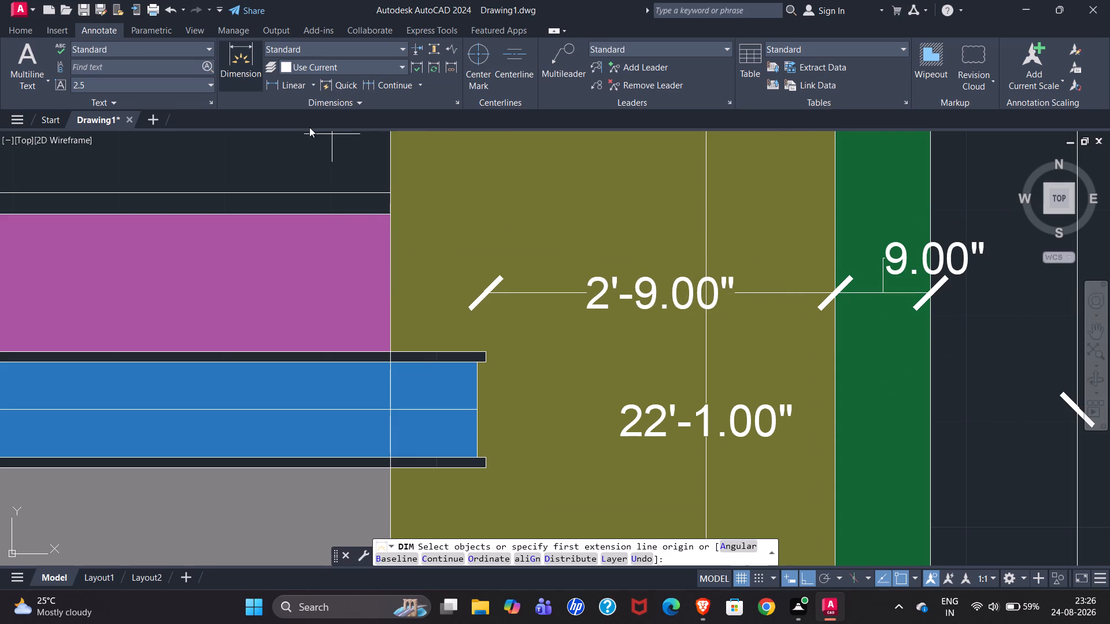
pyautogui.click(486, 351)
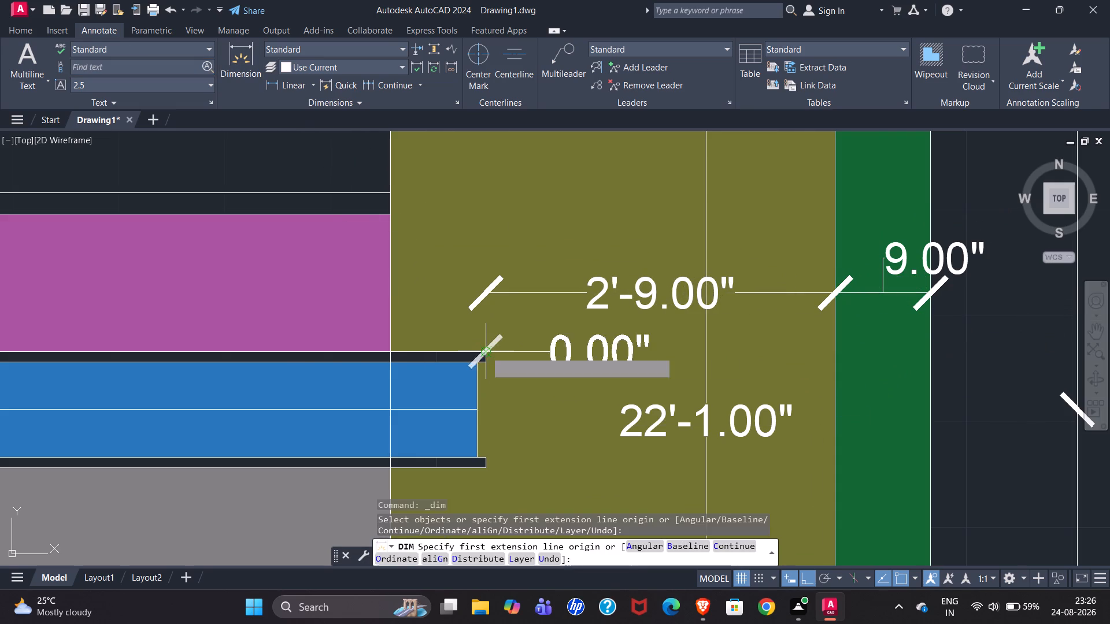
pyautogui.click(391, 348)
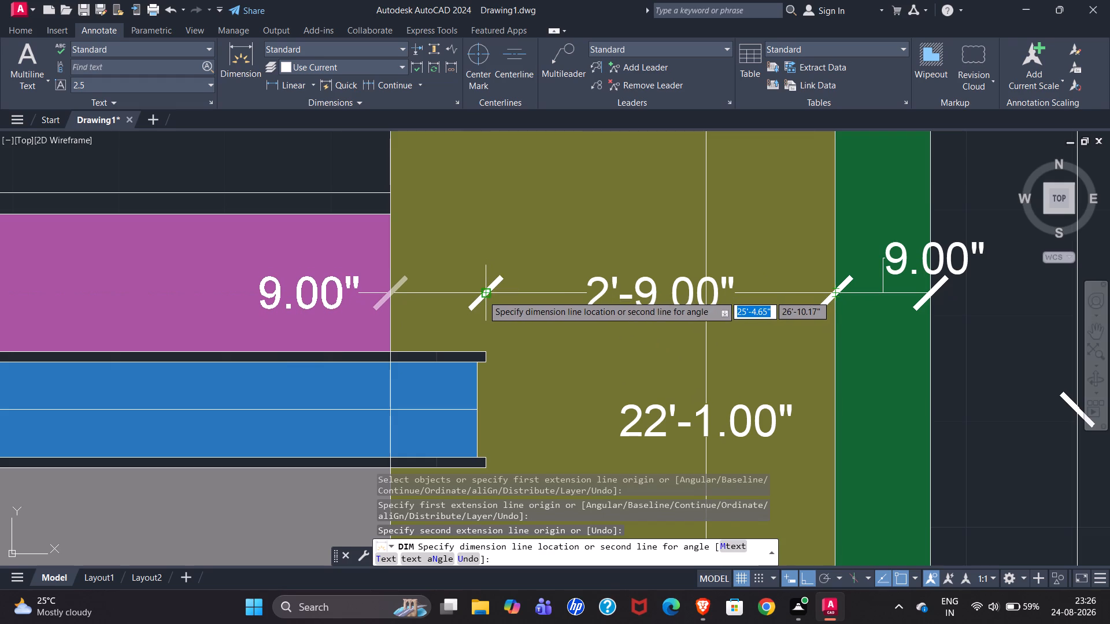
pyautogui.click(483, 295)
# Continue the overhang dimension to the light magenta wall's far edge and on to the blue channel's opposite end.
pyautogui.click(400, 91)
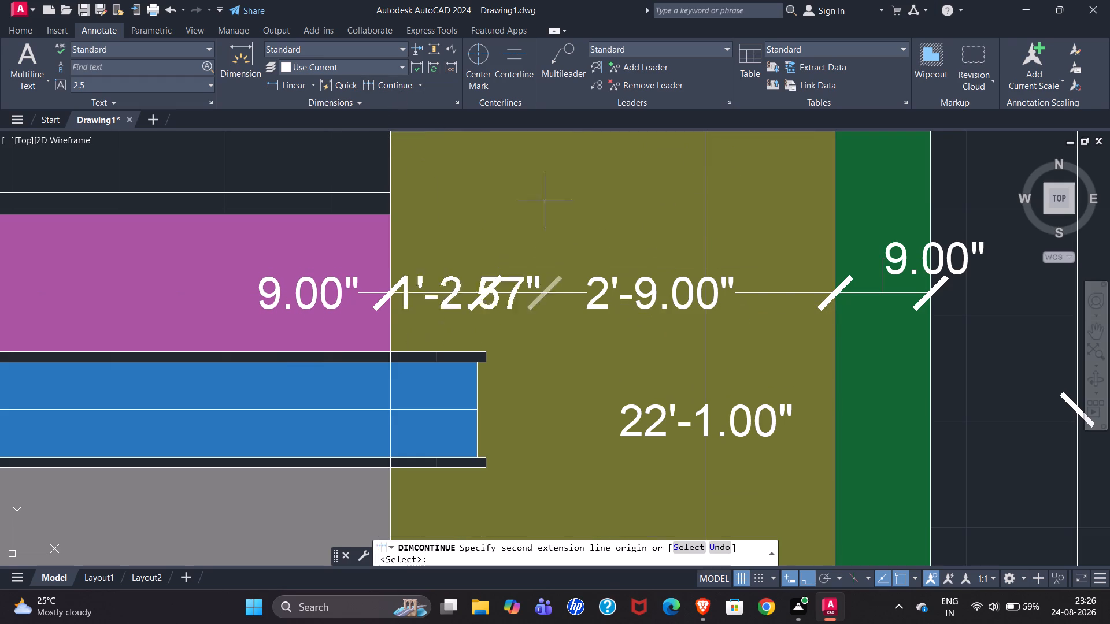
pyautogui.scroll(-3, 903, 300)
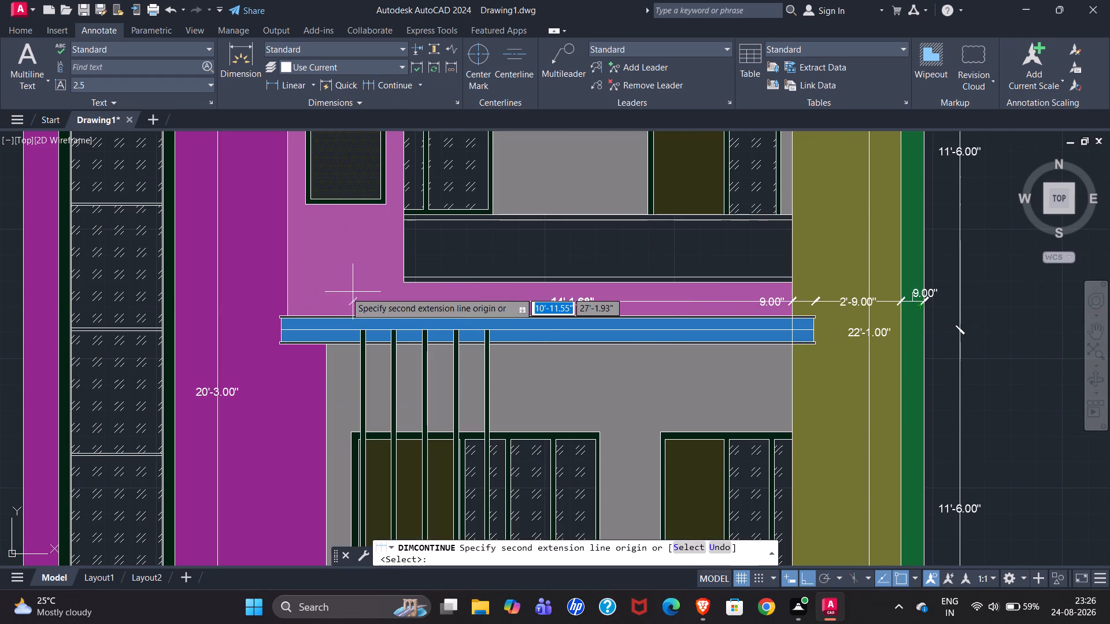
pyautogui.scroll(2, 288, 319)
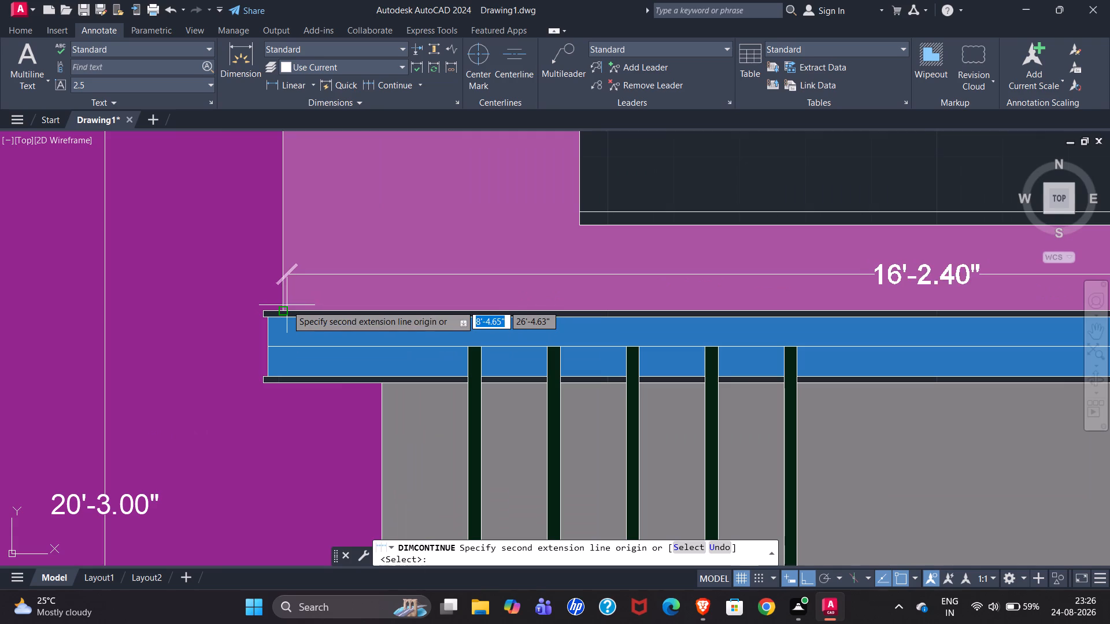
pyautogui.click(279, 310)
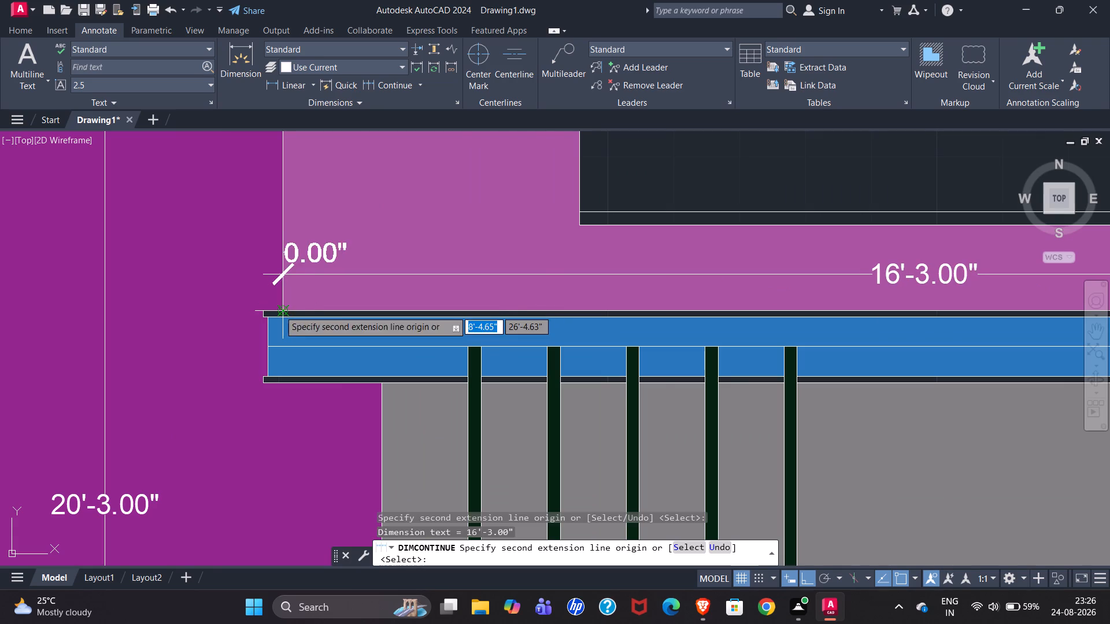
pyautogui.click(265, 309)
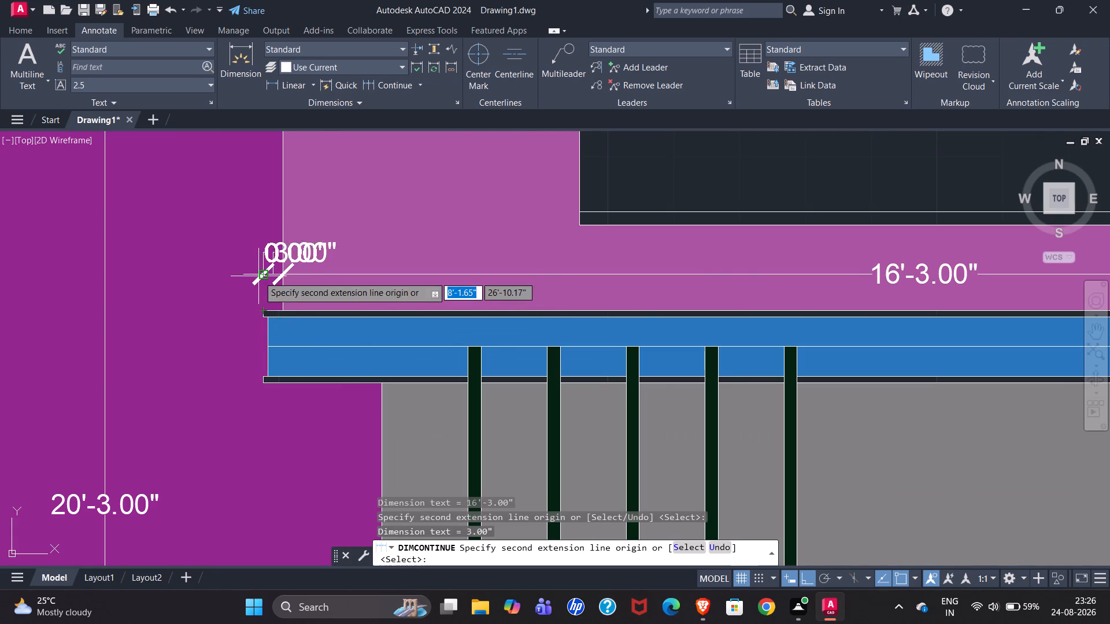
# Compare the reference elevation's chain of horizontal dimensions above the C-channel with the redrawn one.
pyautogui.scroll(-2, 401, 297)
pyautogui.scroll(-3, 557, 298)
pyautogui.scroll(4, 204, 286)
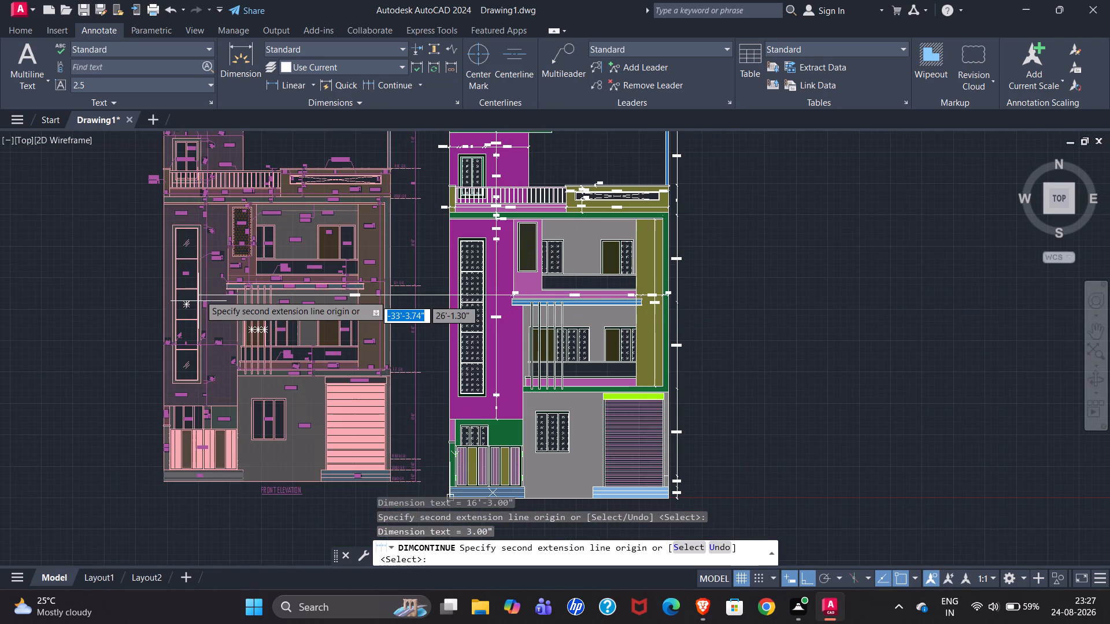
pyautogui.scroll(-1, 249, 306)
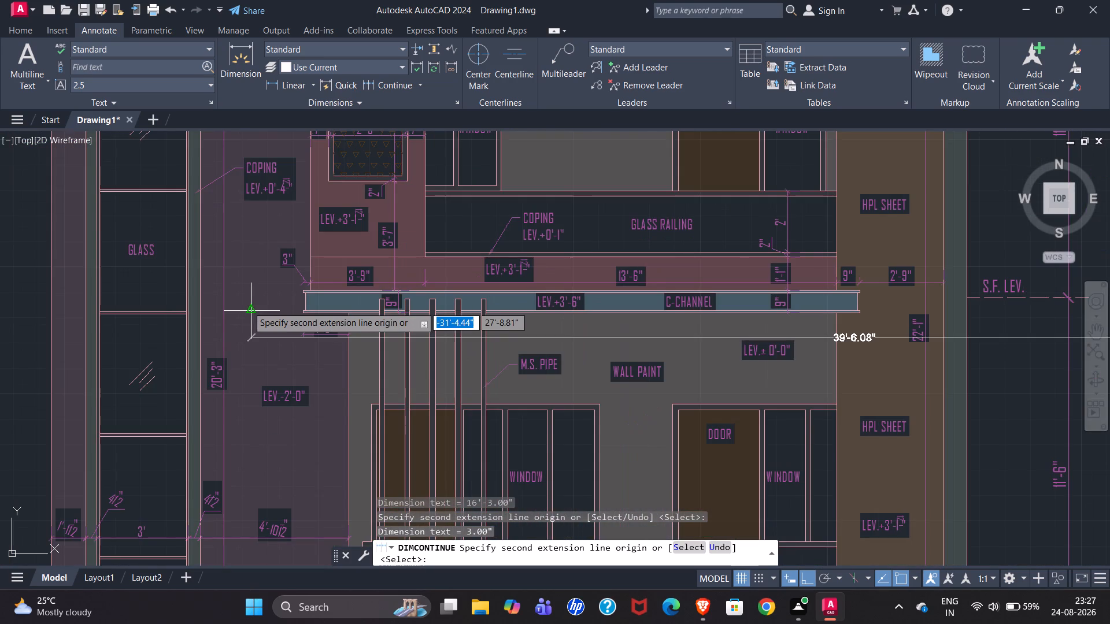
pyautogui.scroll(-1, 201, 310)
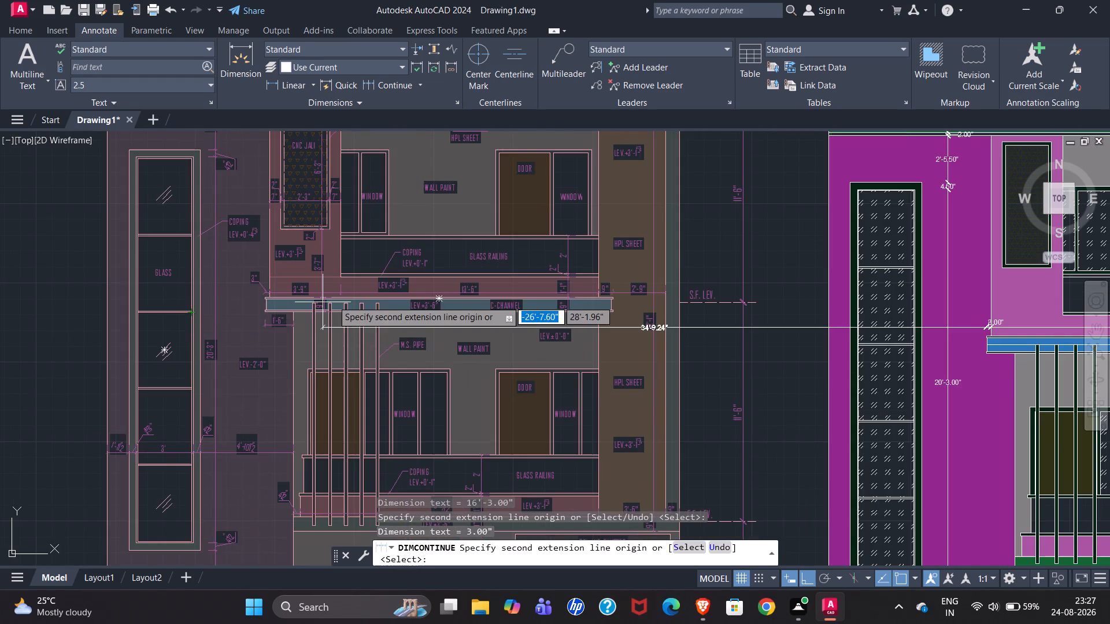
pyautogui.scroll(3, 321, 296)
pyautogui.scroll(-5, 162, 291)
pyautogui.scroll(-1, 94, 299)
pyautogui.scroll(6, 288, 302)
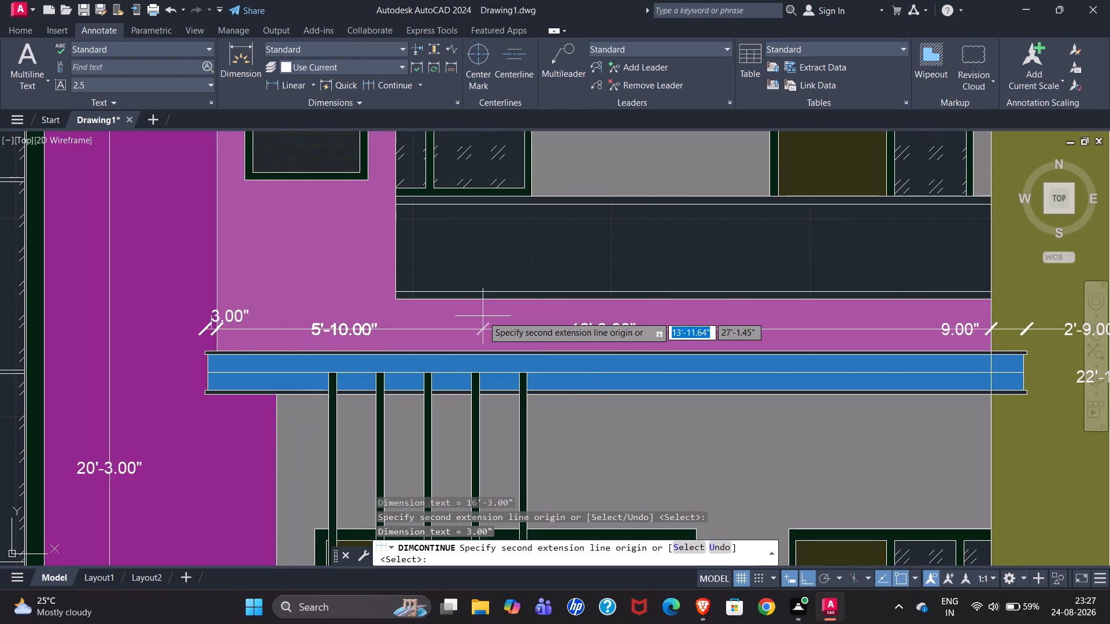
pyautogui.press('Escape')
# Delete the 16'-3" dimension spanning the whole light magenta wall above the channel.
pyautogui.click(406, 329)
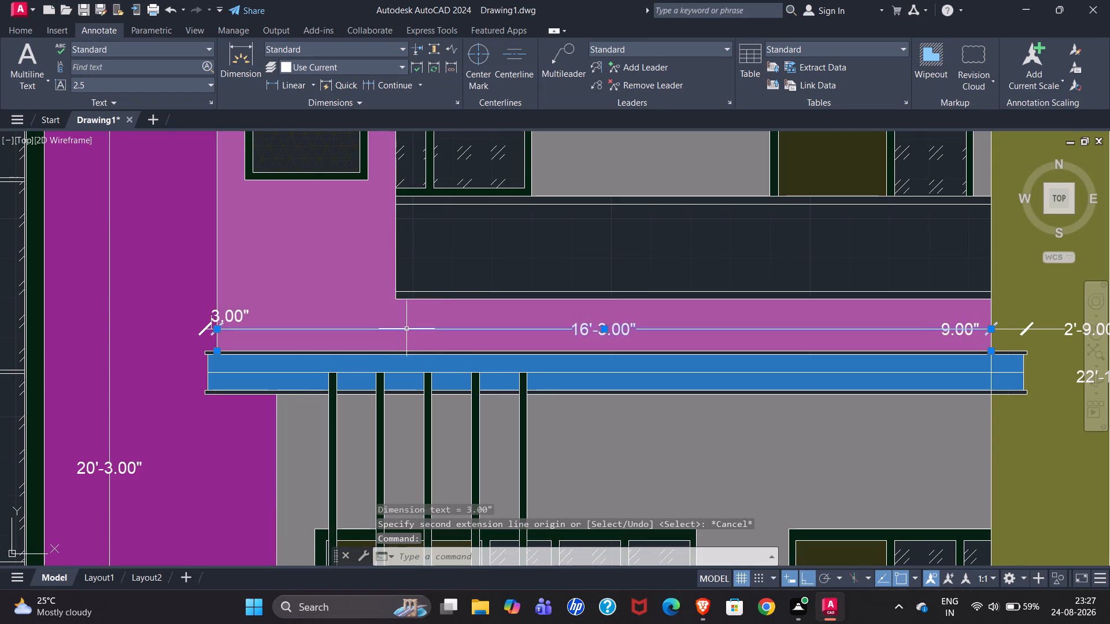
pyautogui.press('Delete')
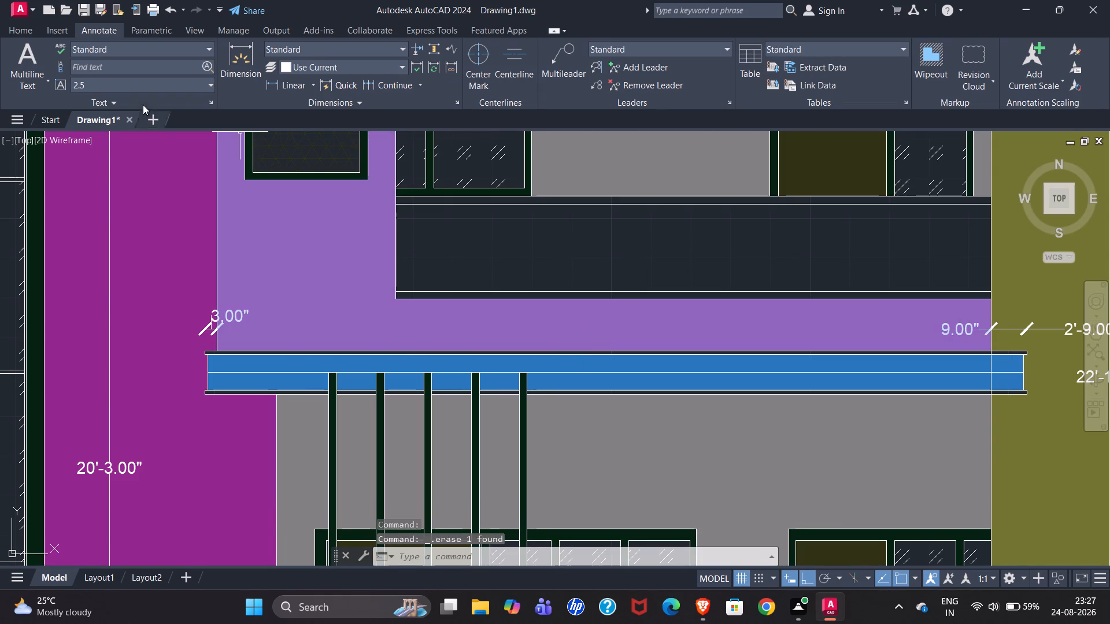
# Dimension above the channel from the olive wall's inner edge to the lower corner of the balcony opening.
pyautogui.click(242, 67)
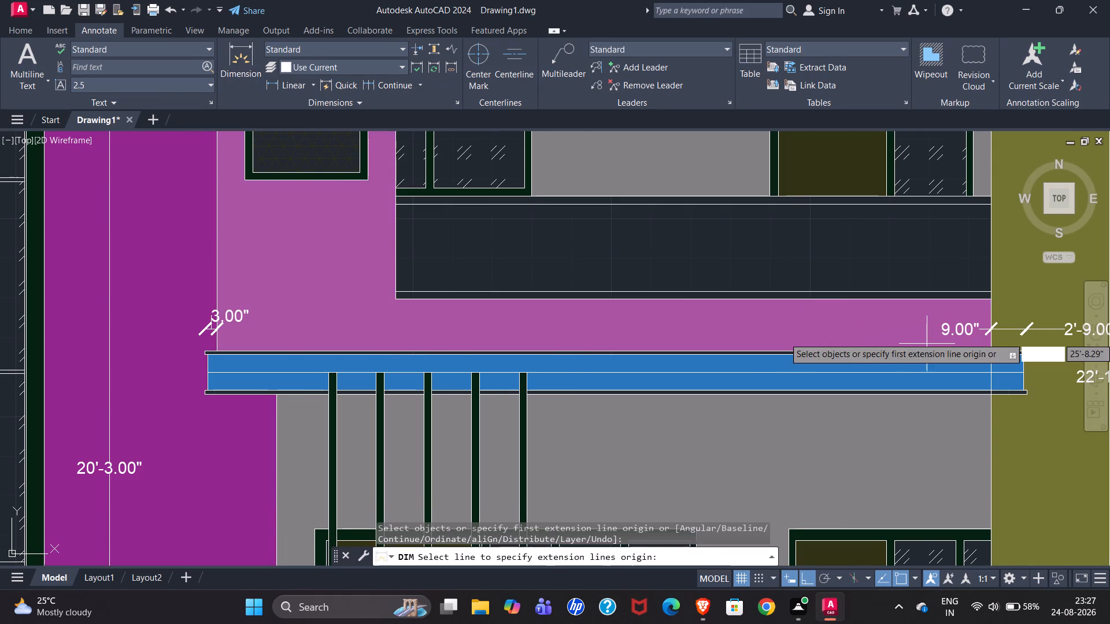
pyautogui.click(991, 351)
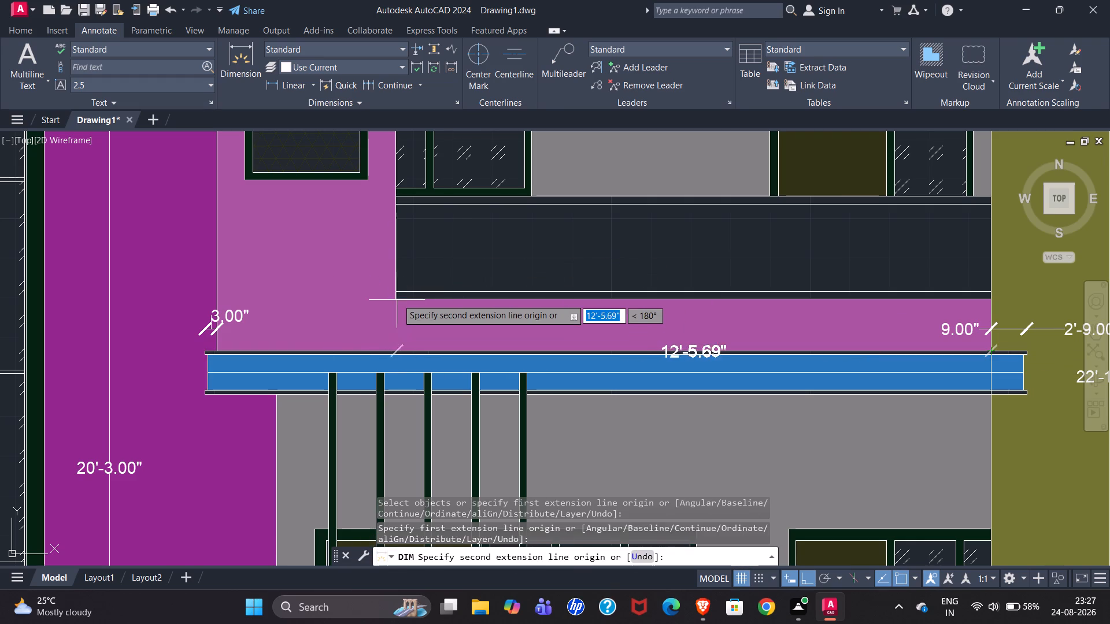
pyautogui.click(397, 298)
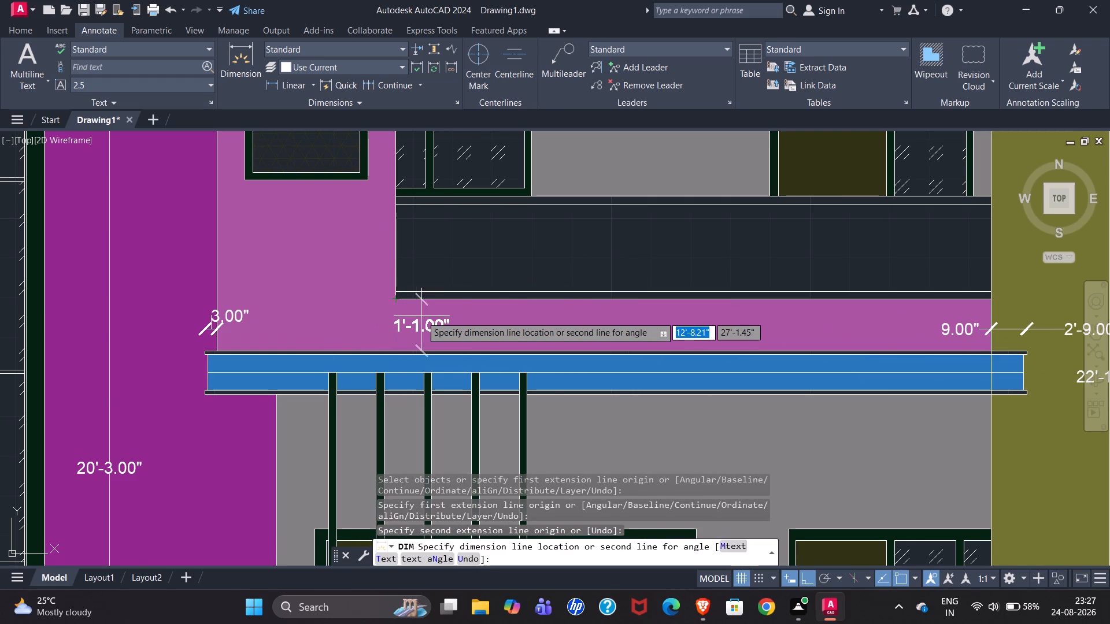
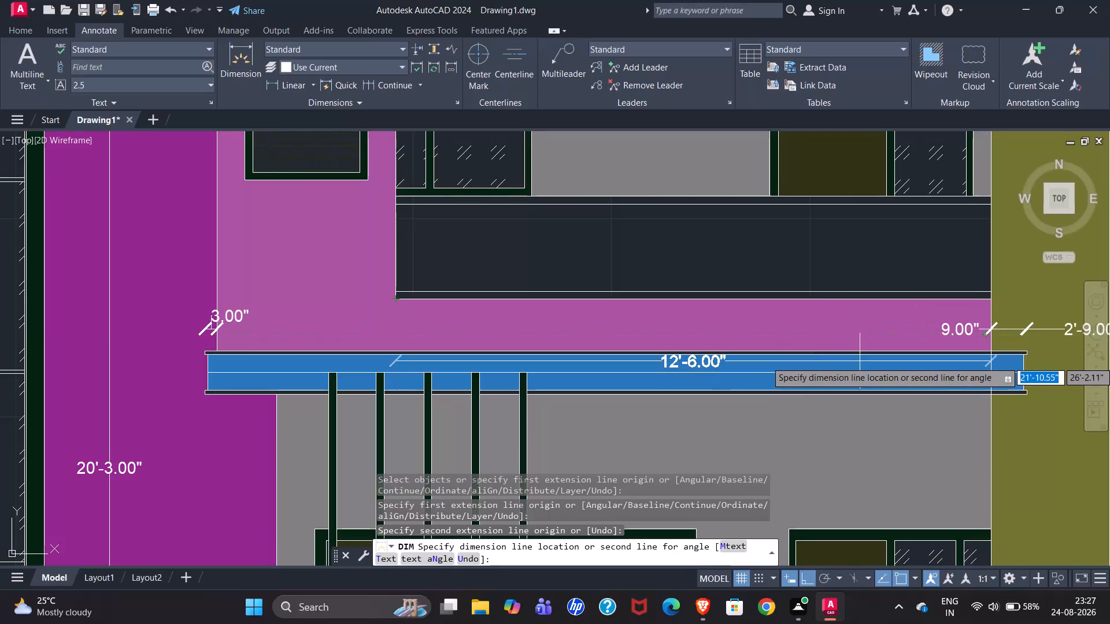
# Place the horizontal dimension across the glass railing's width above the blue C-channel and continue it to the light magenta wall strip's left edge.
pyautogui.click(860, 330)
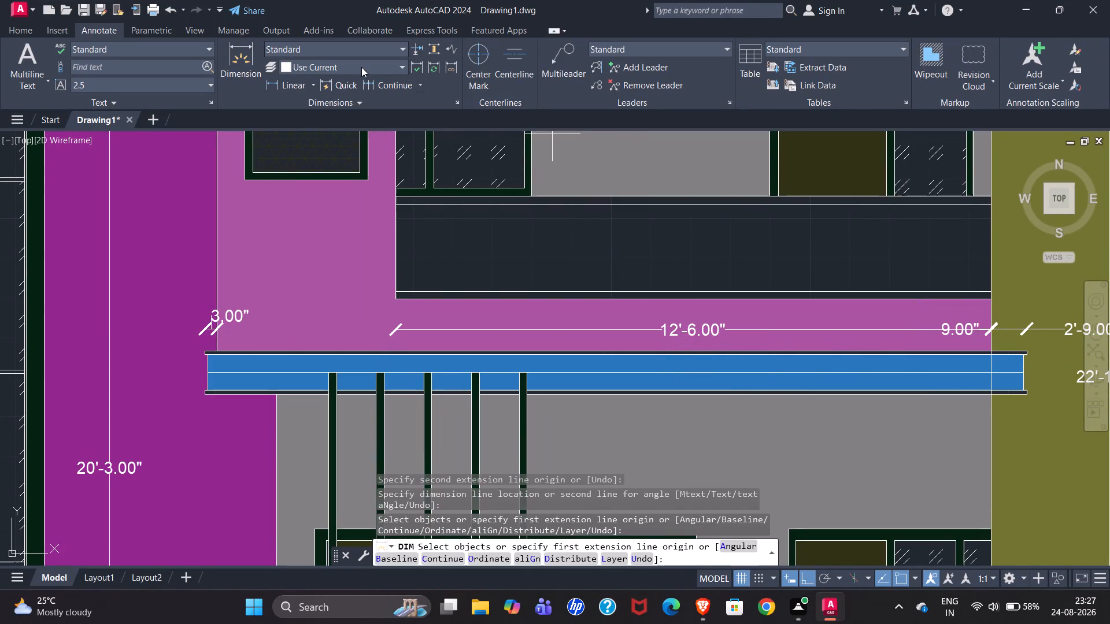
pyautogui.click(383, 84)
pyautogui.scroll(2, 238, 332)
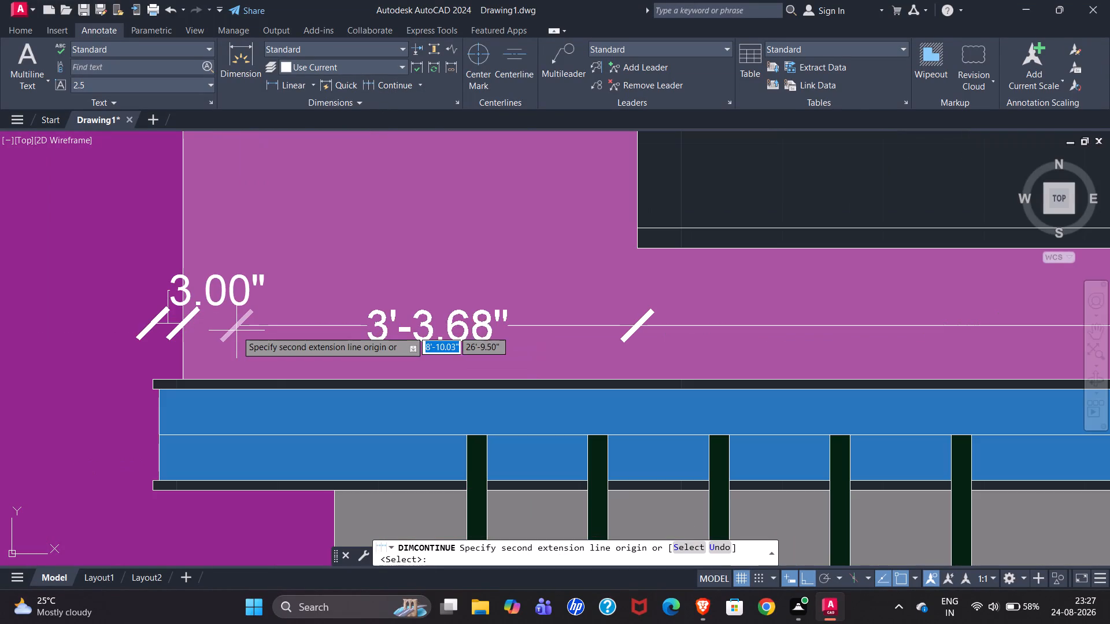
pyautogui.click(186, 322)
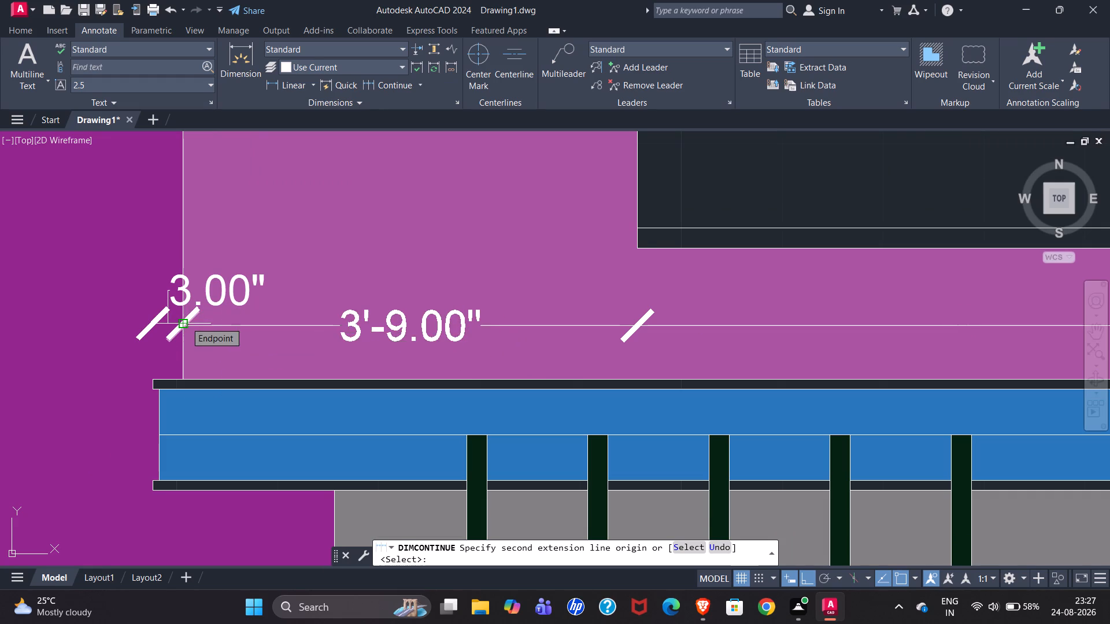
pyautogui.scroll(-2, 619, 244)
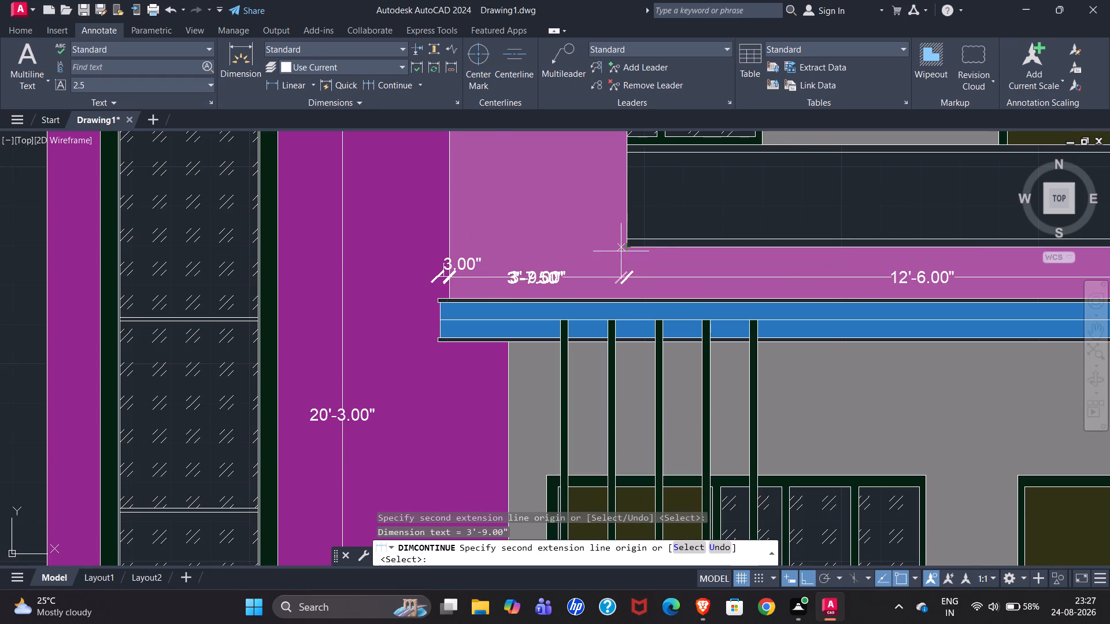
pyautogui.press('Escape')
# Dimension the vertical distance from the top of the blue C-channel to the bottom edge of the CNC jali frame.
pyautogui.scroll(-2, 486, 351)
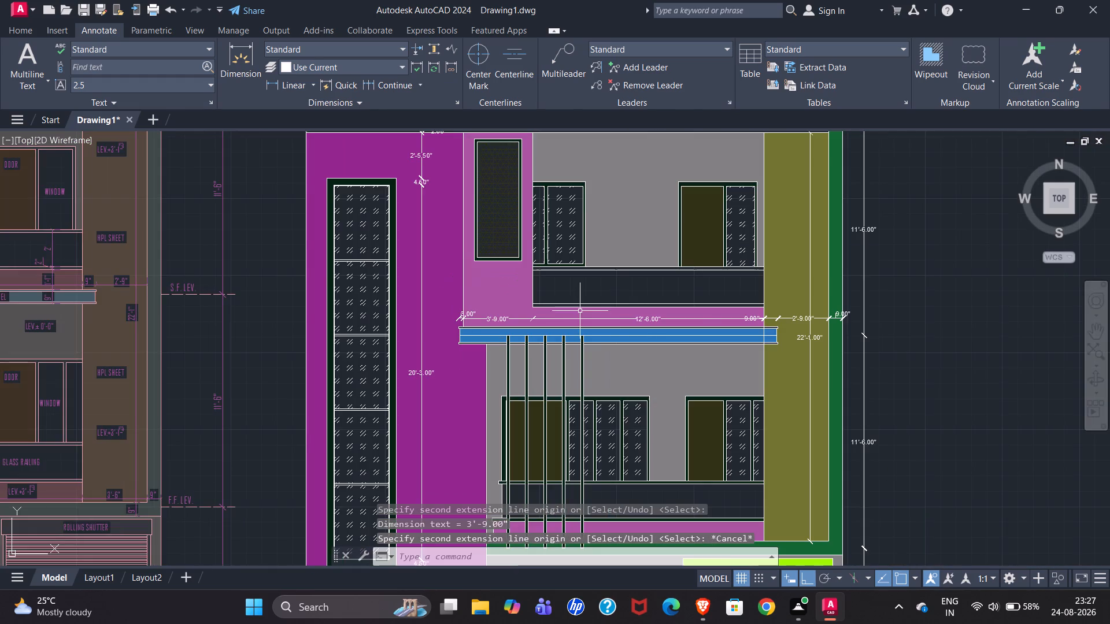
pyautogui.scroll(-2, 649, 313)
pyautogui.scroll(2, 435, 257)
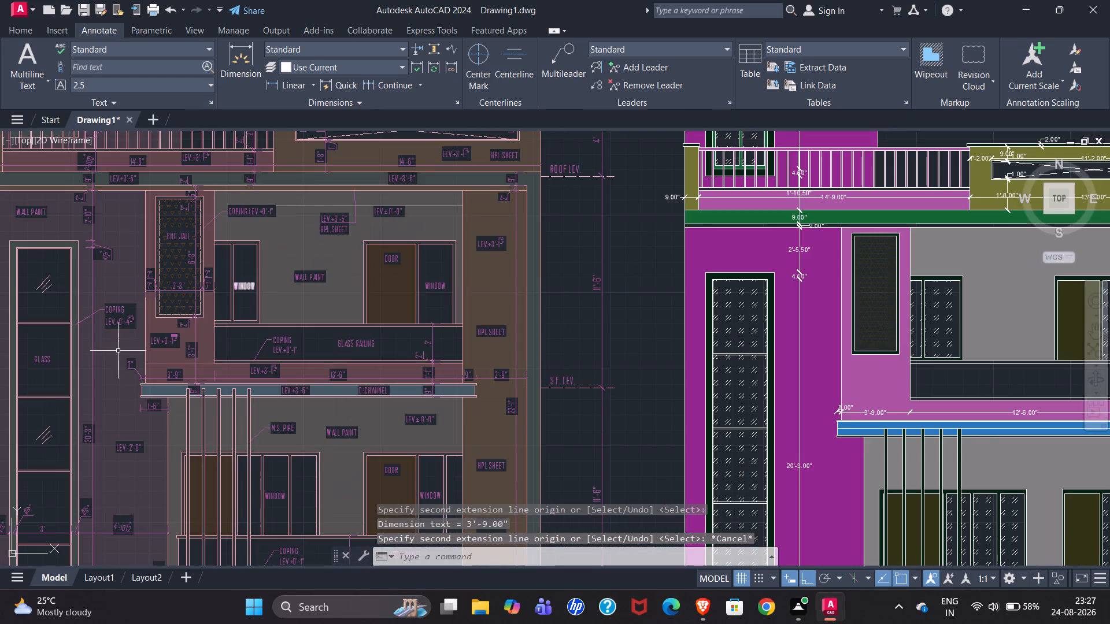
pyautogui.scroll(2, 127, 341)
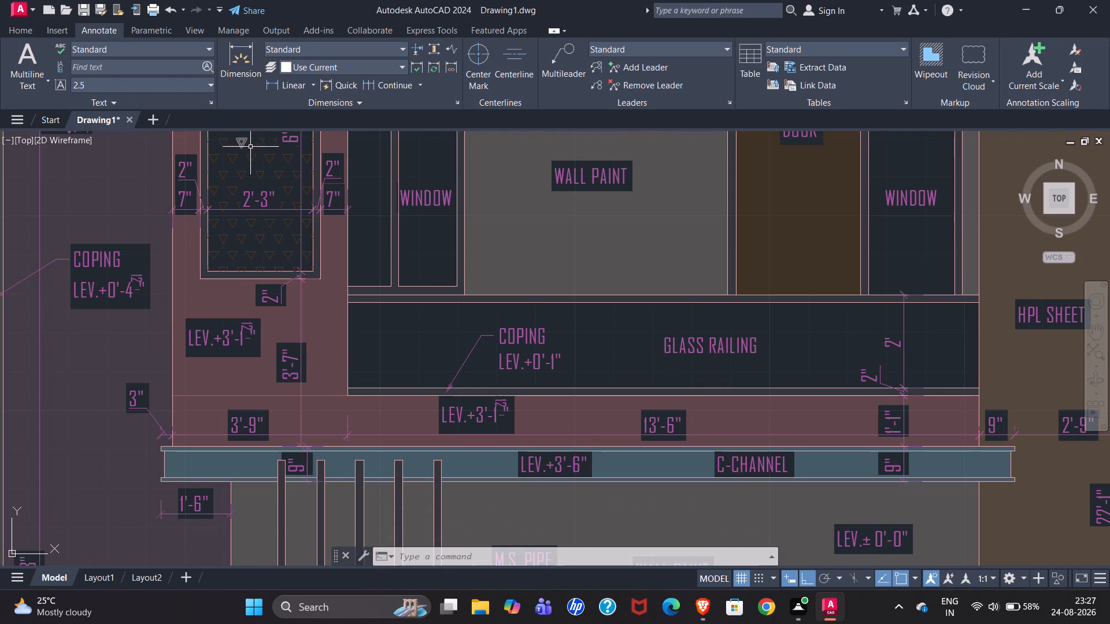
pyautogui.scroll(-3, 90, 366)
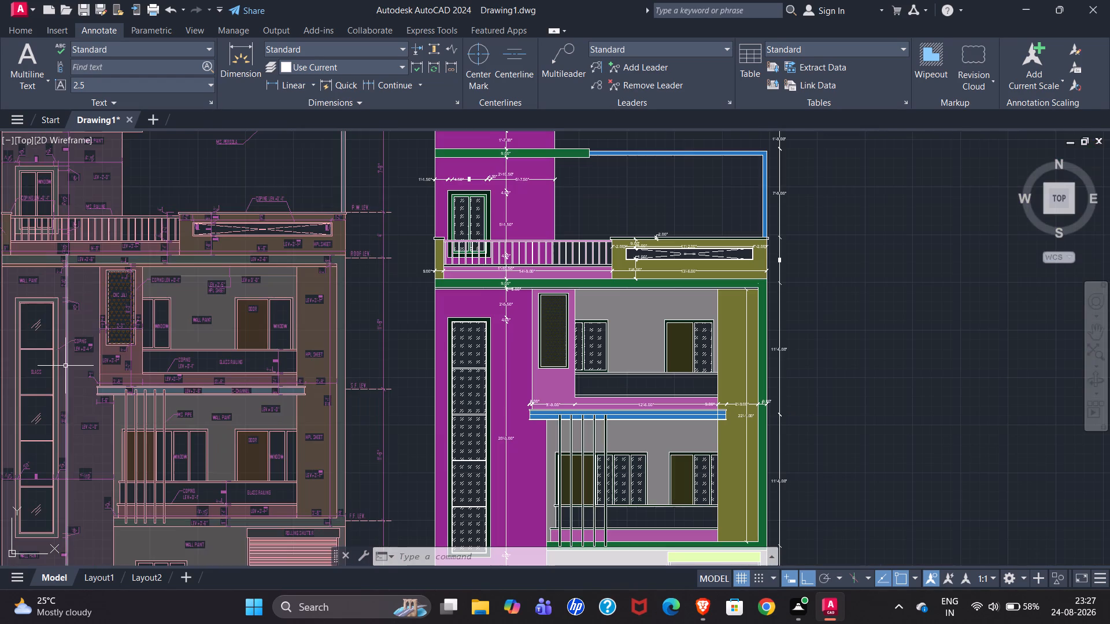
pyautogui.scroll(2, 546, 489)
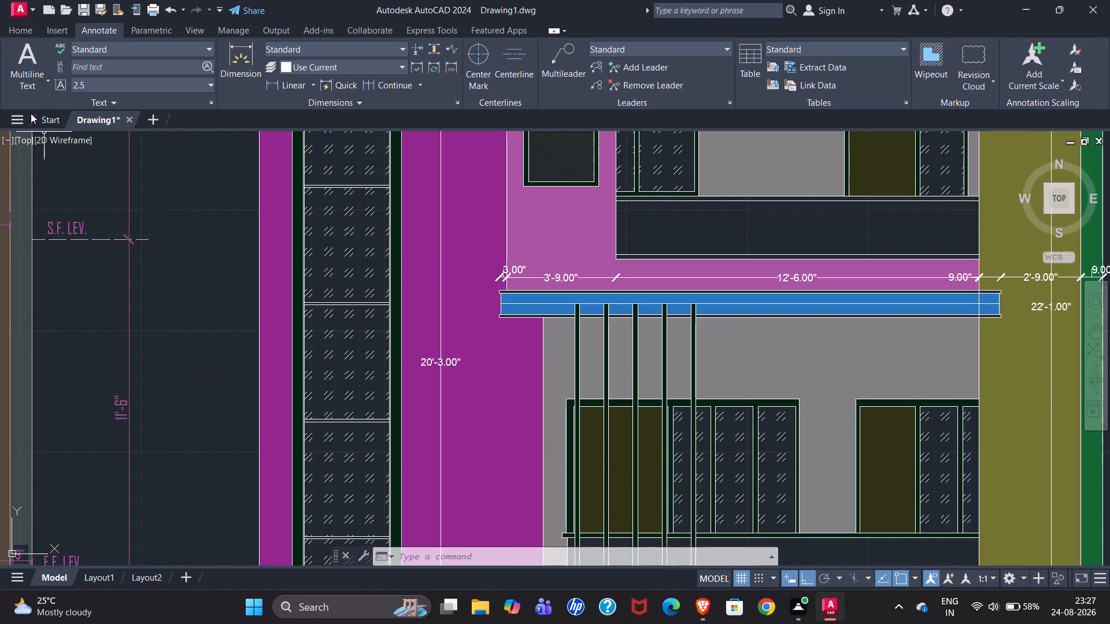
pyautogui.click(232, 50)
pyautogui.scroll(3, 614, 289)
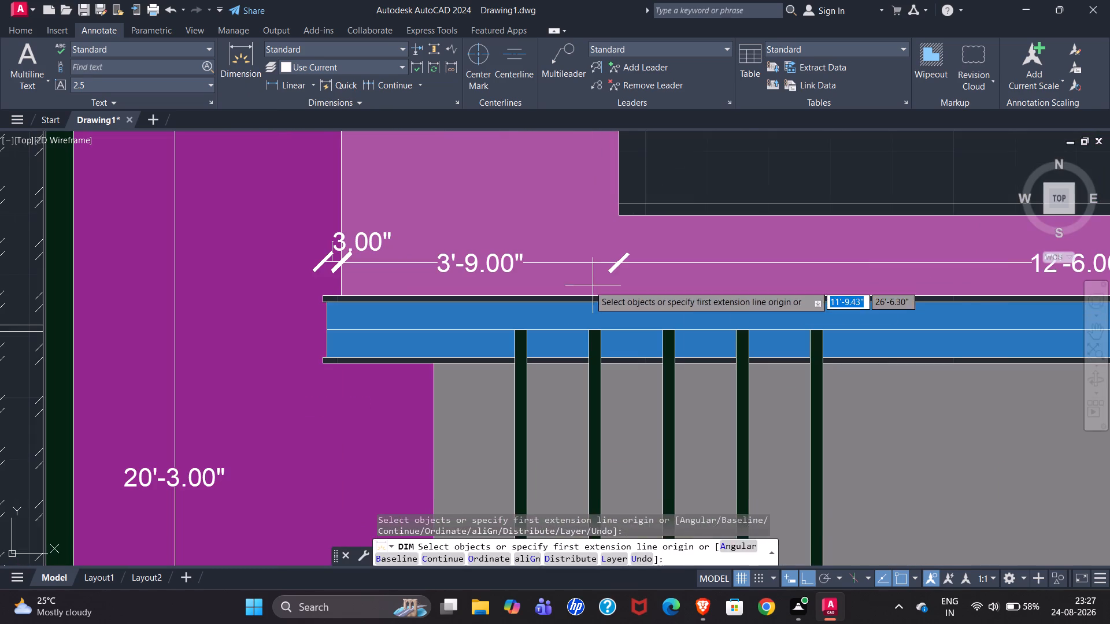
pyautogui.click(341, 294)
pyautogui.scroll(-1, 373, 328)
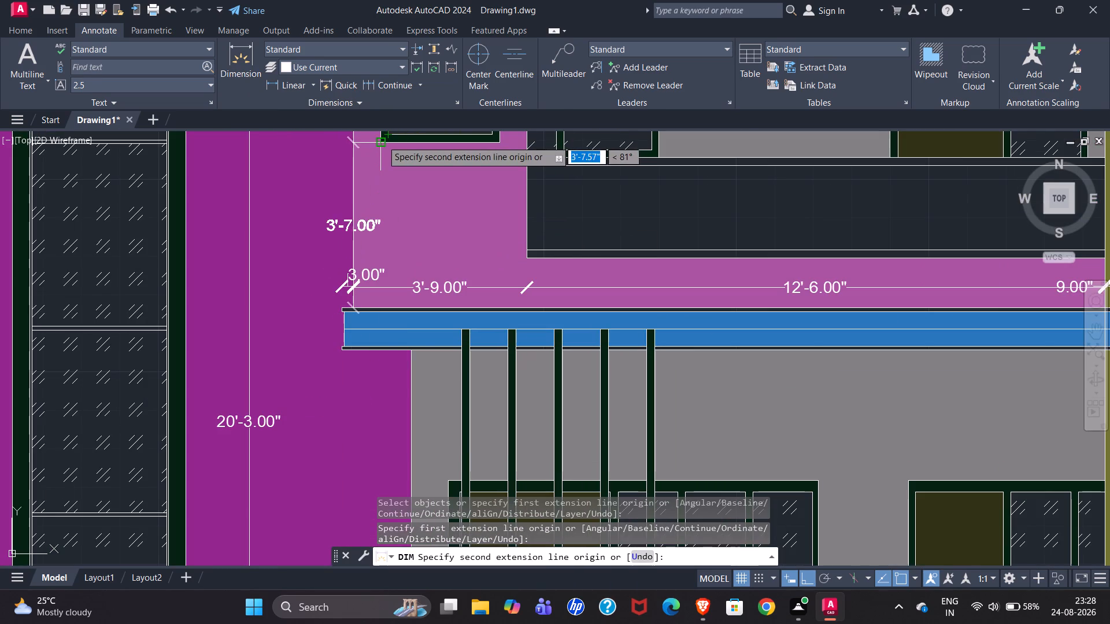
pyautogui.click(382, 140)
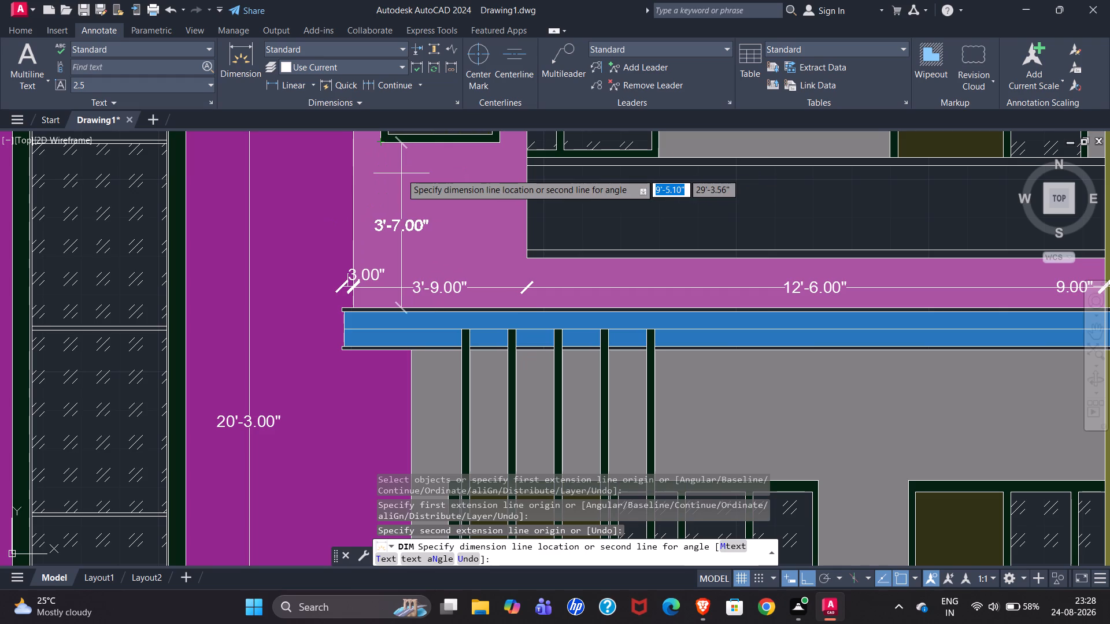
pyautogui.click(401, 173)
# Continue the vertical dimension across the bottom member of the jali frame to its inner edge.
pyautogui.scroll(-2, 370, 186)
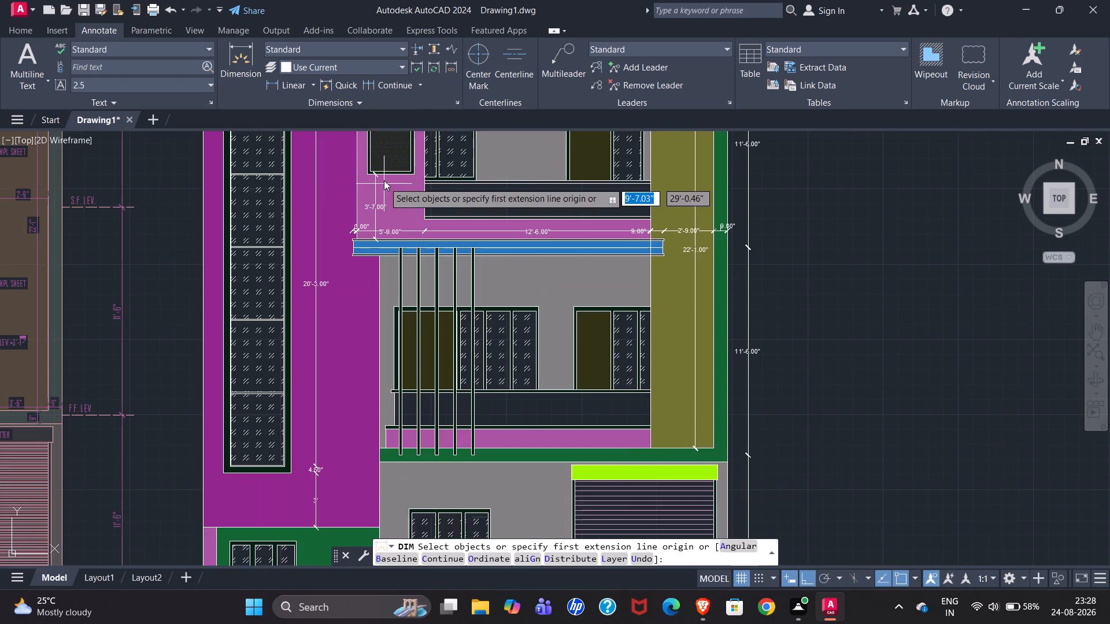
pyautogui.click(392, 88)
pyautogui.scroll(-1, 370, 225)
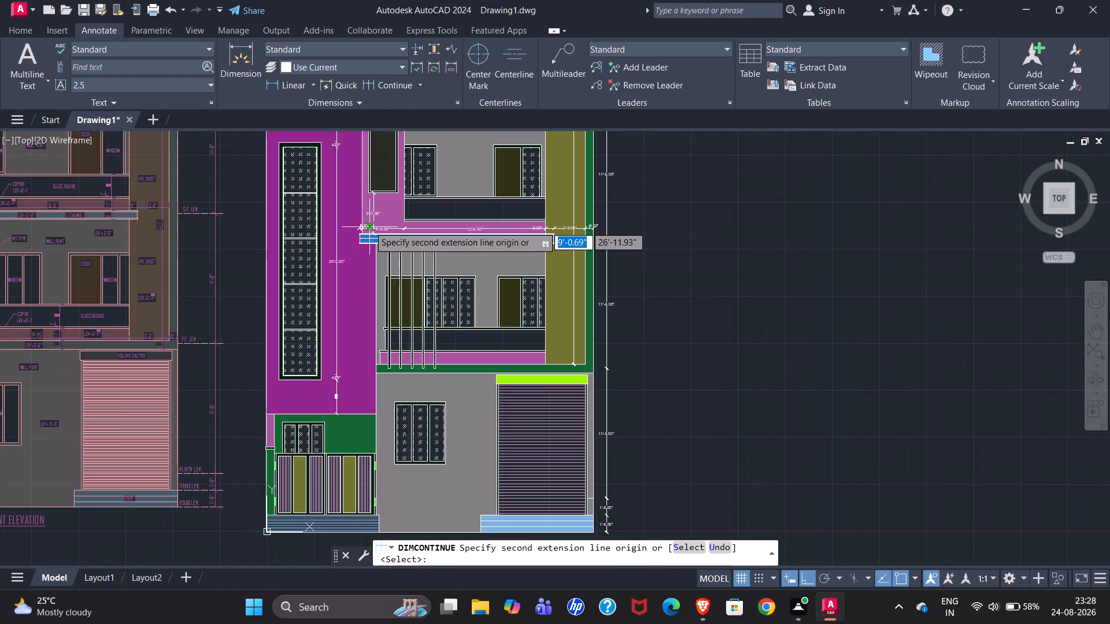
pyautogui.scroll(4, 368, 176)
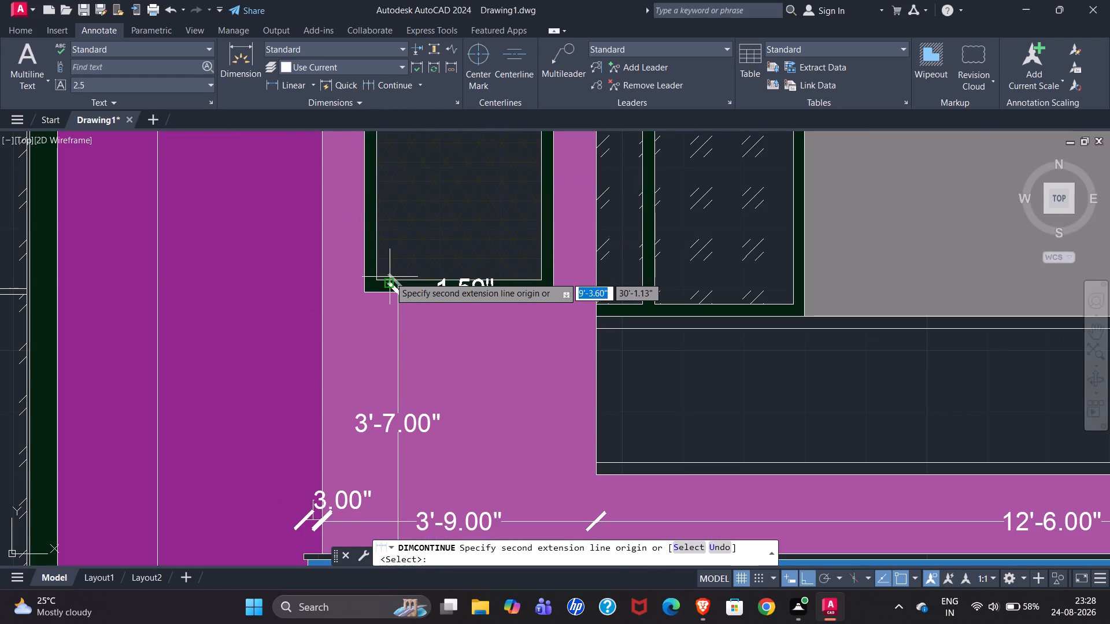
pyautogui.scroll(3, 395, 277)
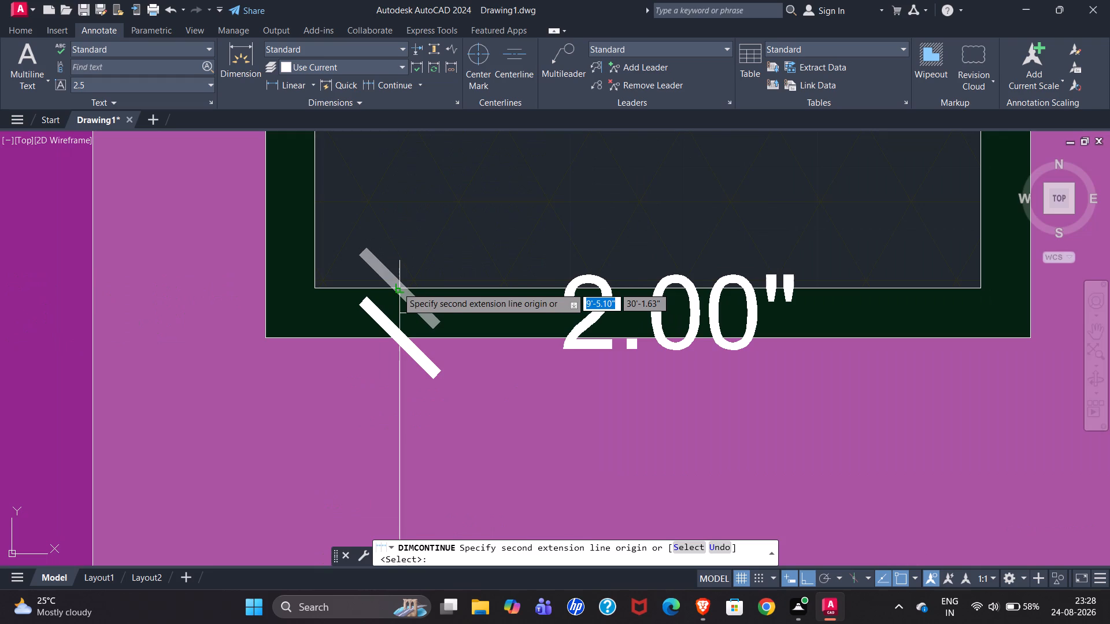
pyautogui.click(397, 287)
# Following the reference elevation, continue the vertical dimensions up the jali opening and across the frame's top member.
pyautogui.scroll(-3, 383, 313)
pyautogui.scroll(-2, 457, 354)
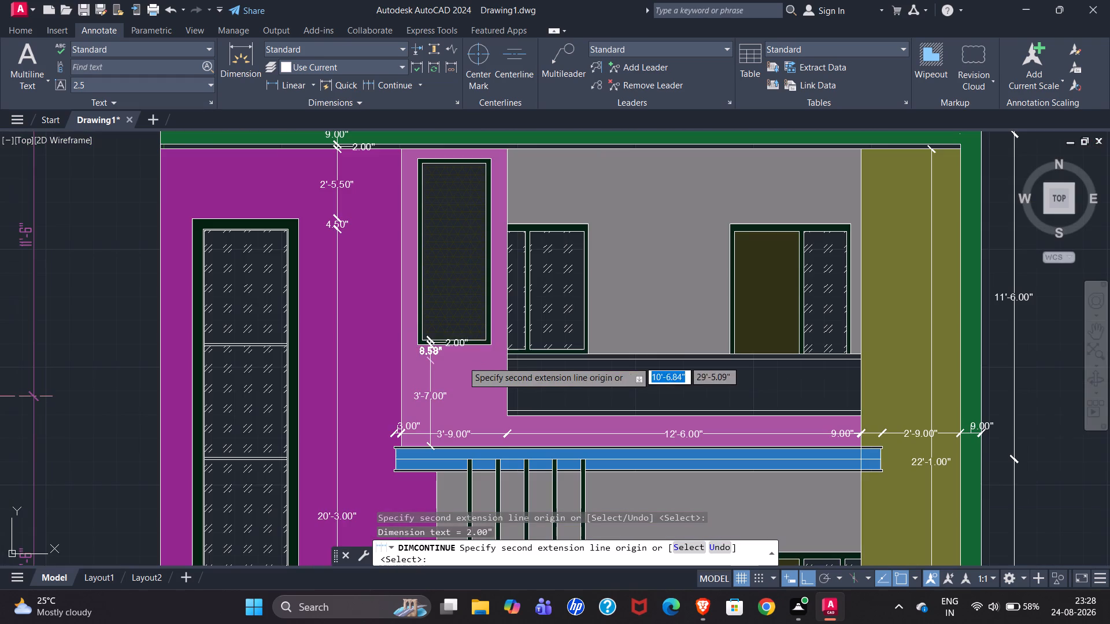
pyautogui.scroll(-2, 441, 326)
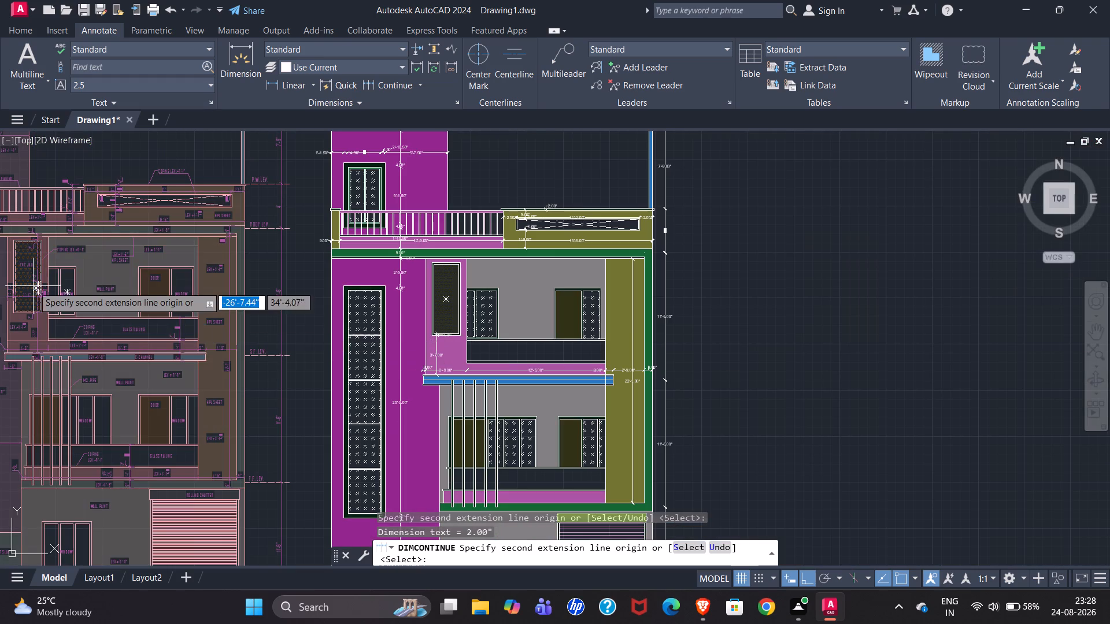
pyautogui.scroll(5, 22, 284)
pyautogui.scroll(-1, 258, 266)
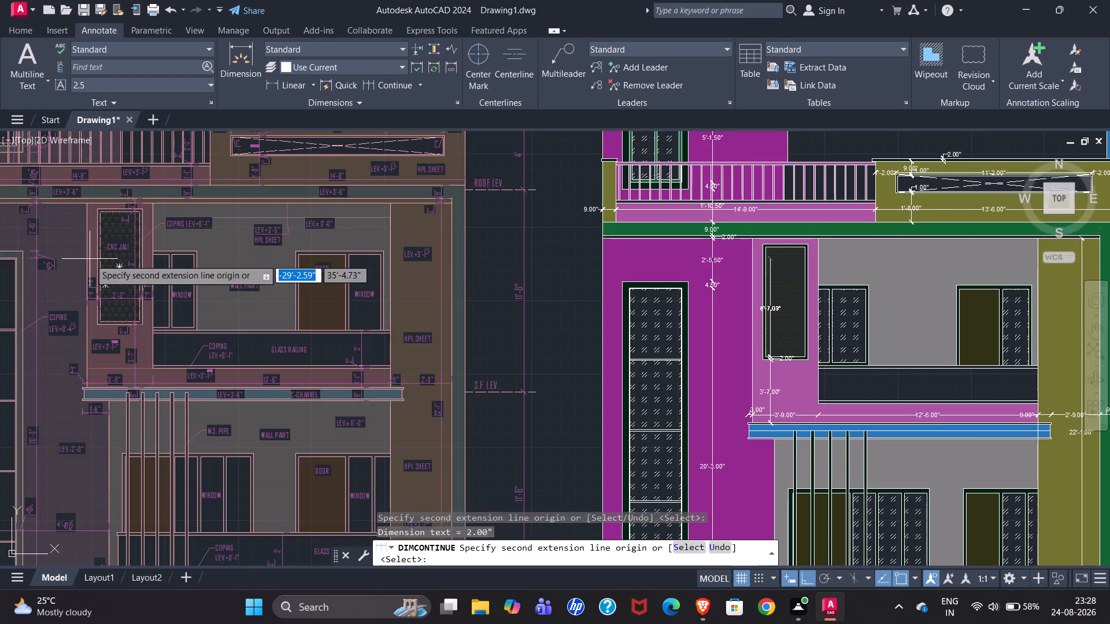
pyautogui.scroll(4, 90, 249)
pyautogui.scroll(-2, 112, 248)
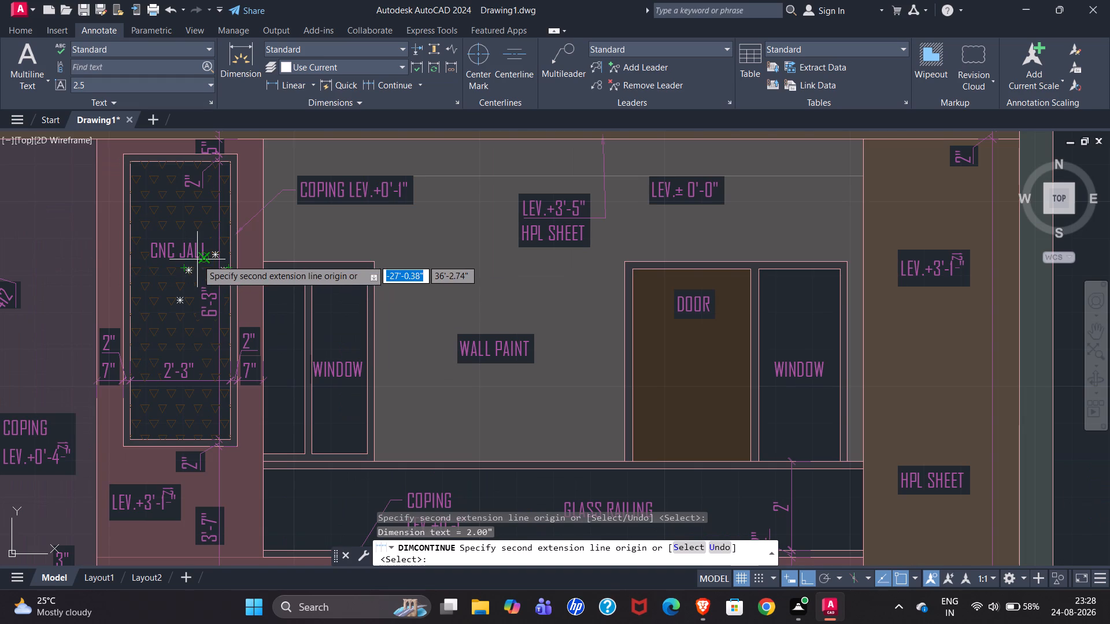
pyautogui.scroll(-2, 127, 278)
pyautogui.scroll(3, 837, 306)
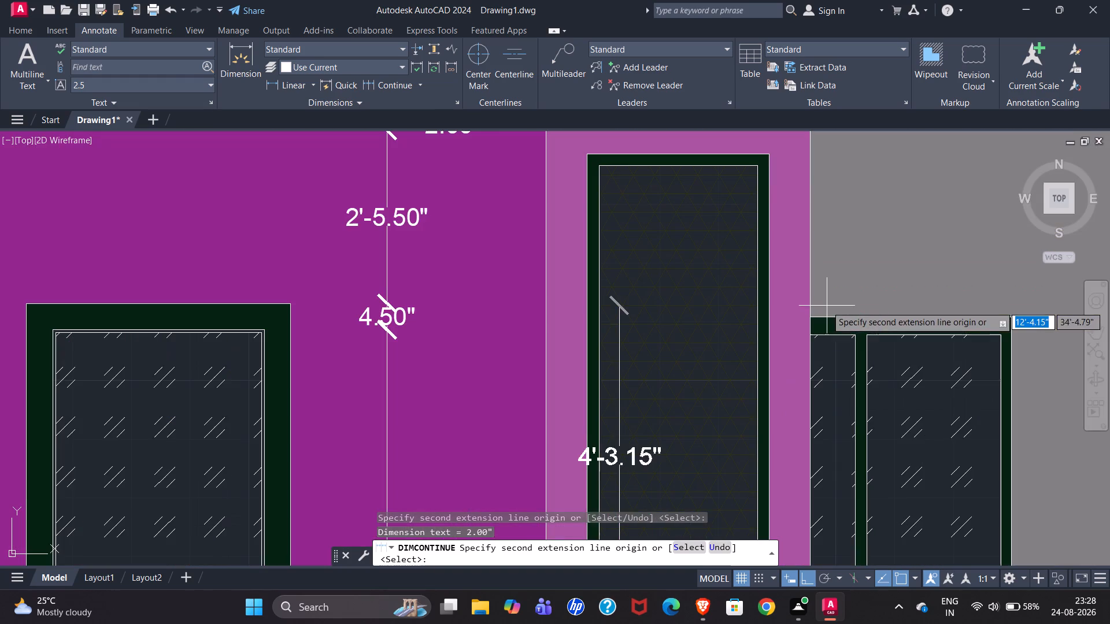
pyautogui.click(617, 163)
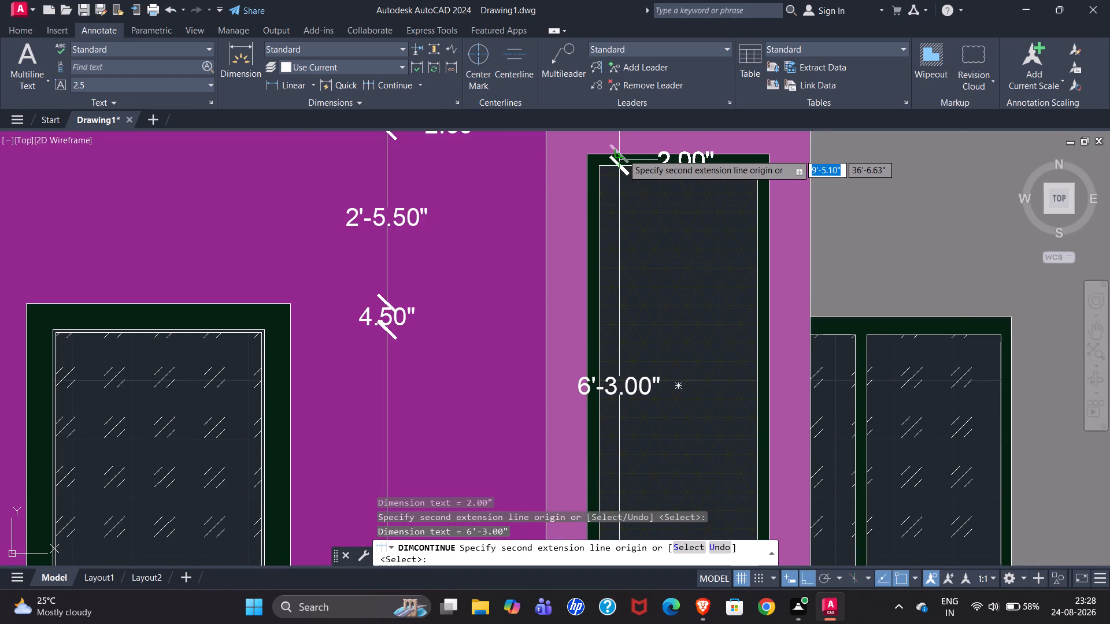
pyautogui.click(623, 154)
# Continue the vertical dimension from the top of the jali frame to the upper edge of the light magenta wall strip.
pyautogui.scroll(-1, 600, 274)
pyautogui.scroll(1, 610, 184)
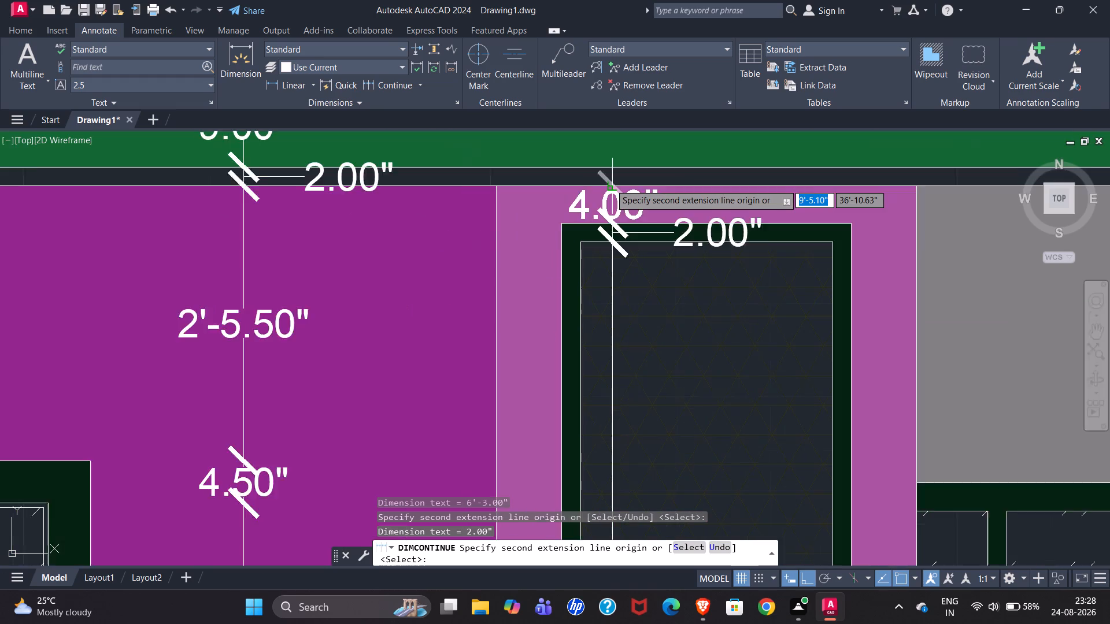
pyautogui.scroll(2, 610, 184)
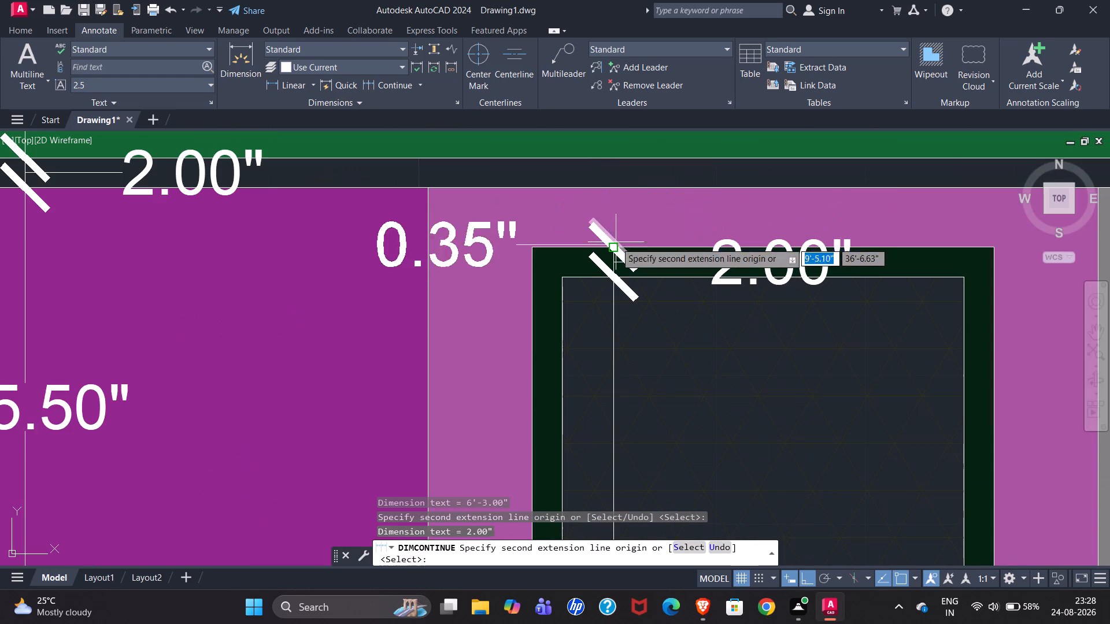
pyautogui.click(616, 188)
pyautogui.scroll(-1, 723, 191)
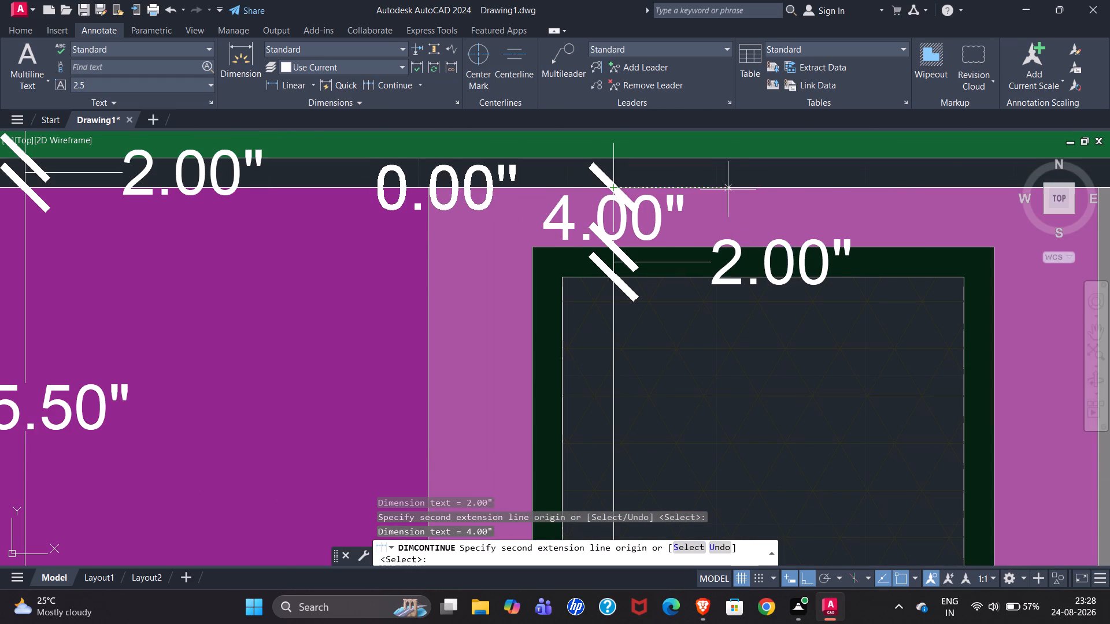
pyautogui.scroll(-1, 706, 298)
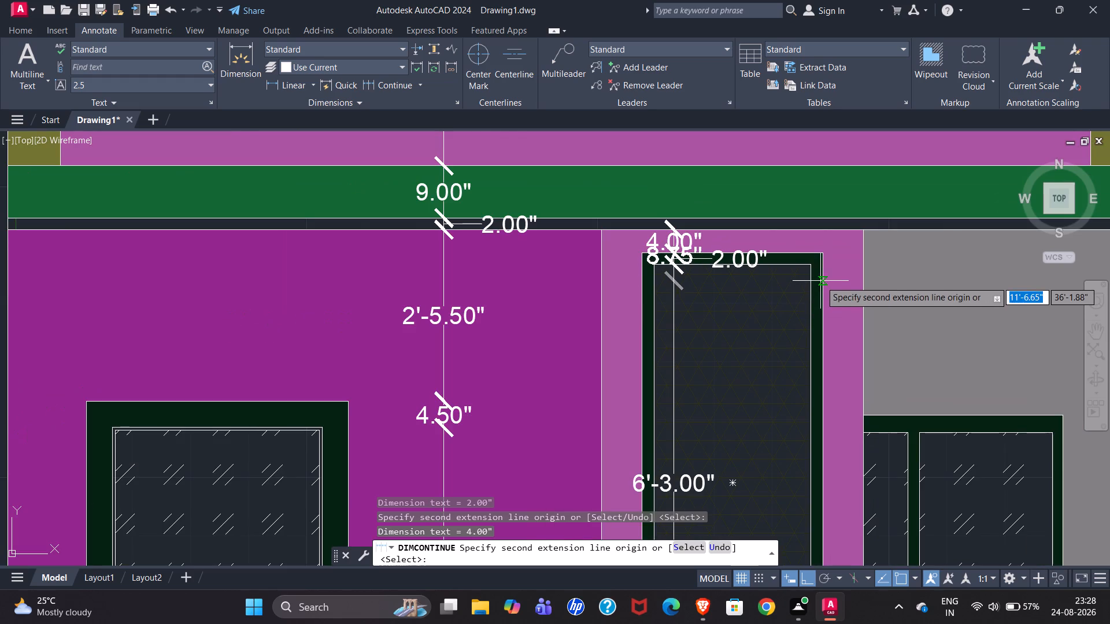
pyautogui.press('Escape')
# Examine the horizontal dimensions across the CNC jali and its frame in the reference elevation.
pyautogui.scroll(-2, 658, 236)
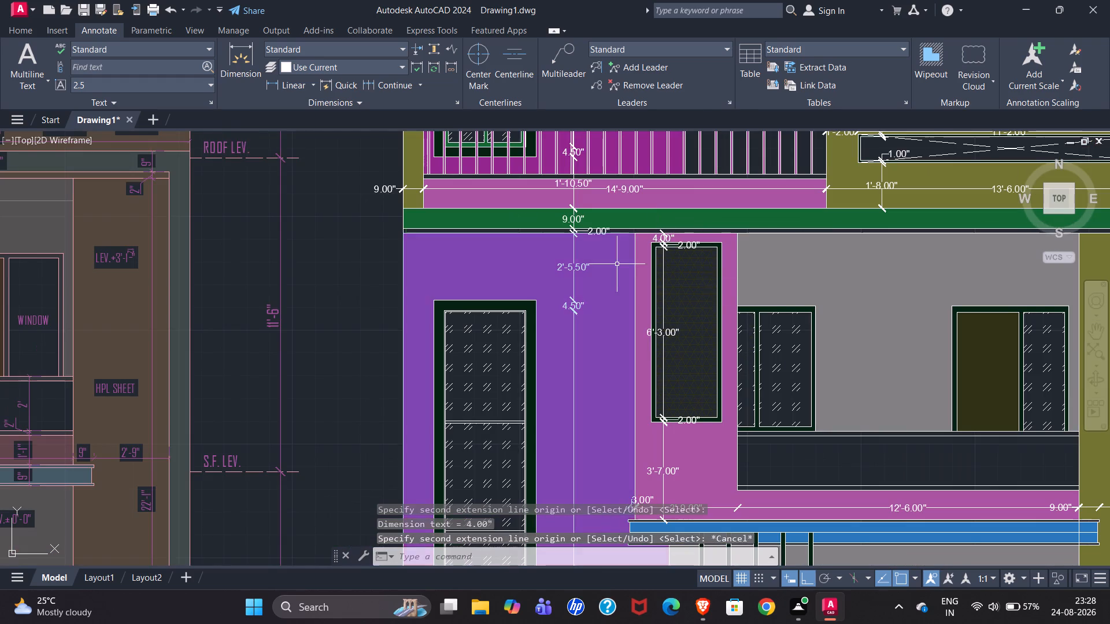
pyautogui.scroll(1, 655, 272)
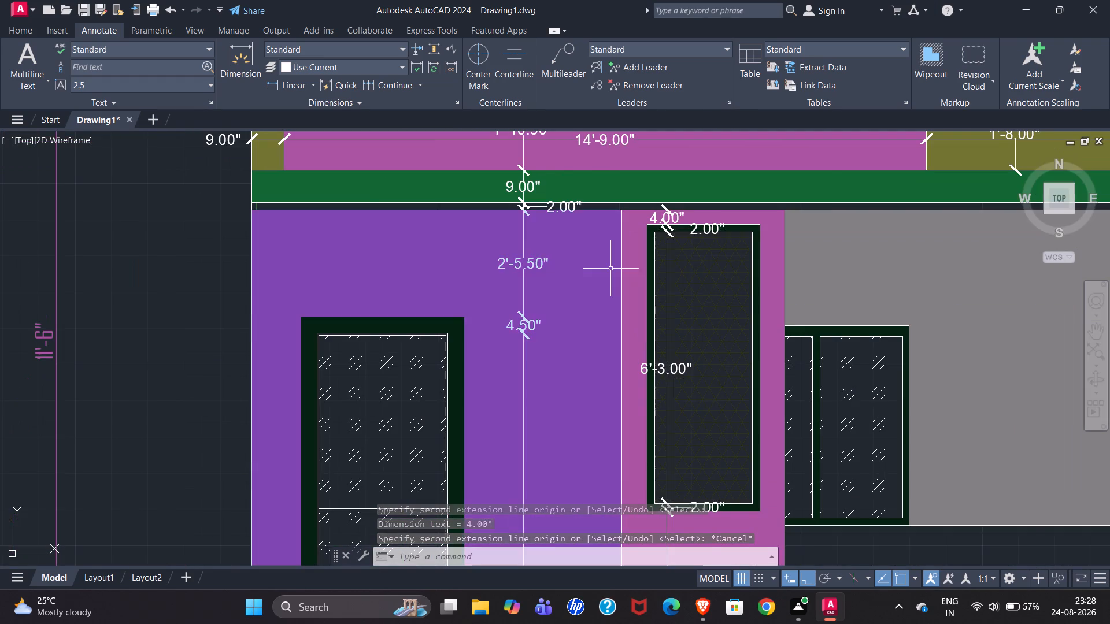
pyautogui.scroll(-2, 713, 261)
pyautogui.scroll(4, 60, 286)
pyautogui.scroll(-2, 176, 265)
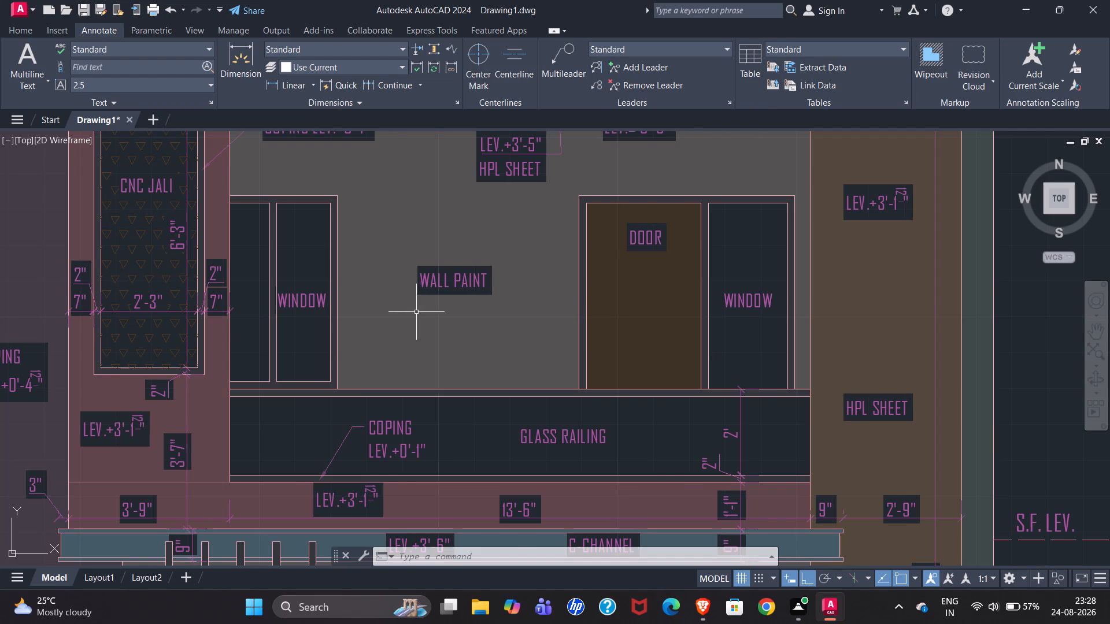
pyautogui.scroll(-1, 413, 313)
pyautogui.scroll(4, 217, 313)
pyautogui.scroll(-1, 228, 318)
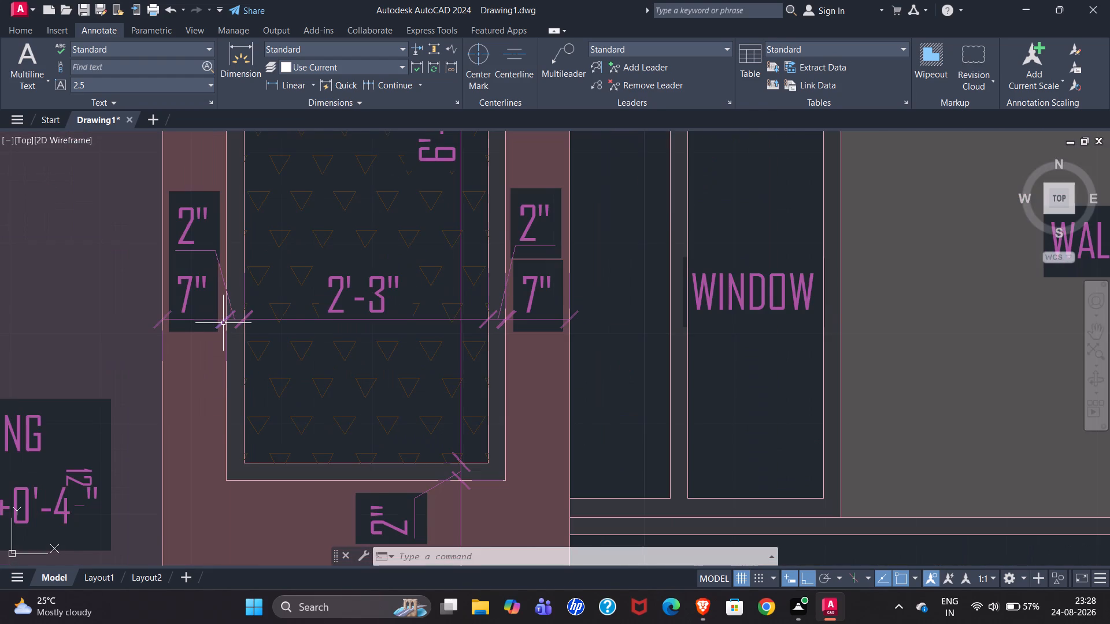
pyautogui.scroll(-2, 158, 324)
pyautogui.scroll(-2, 657, 393)
pyautogui.scroll(-1, 334, 383)
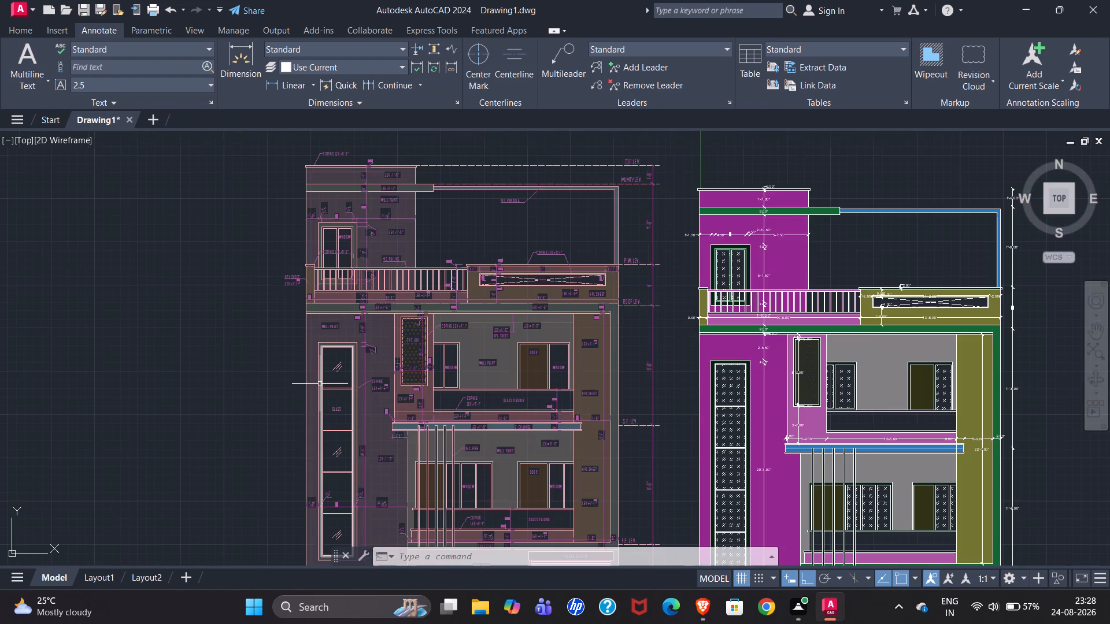
# Dimension the horizontal gap between the jali frame's left outer edge and the light magenta wall strip's left edge.
pyautogui.scroll(3, 827, 398)
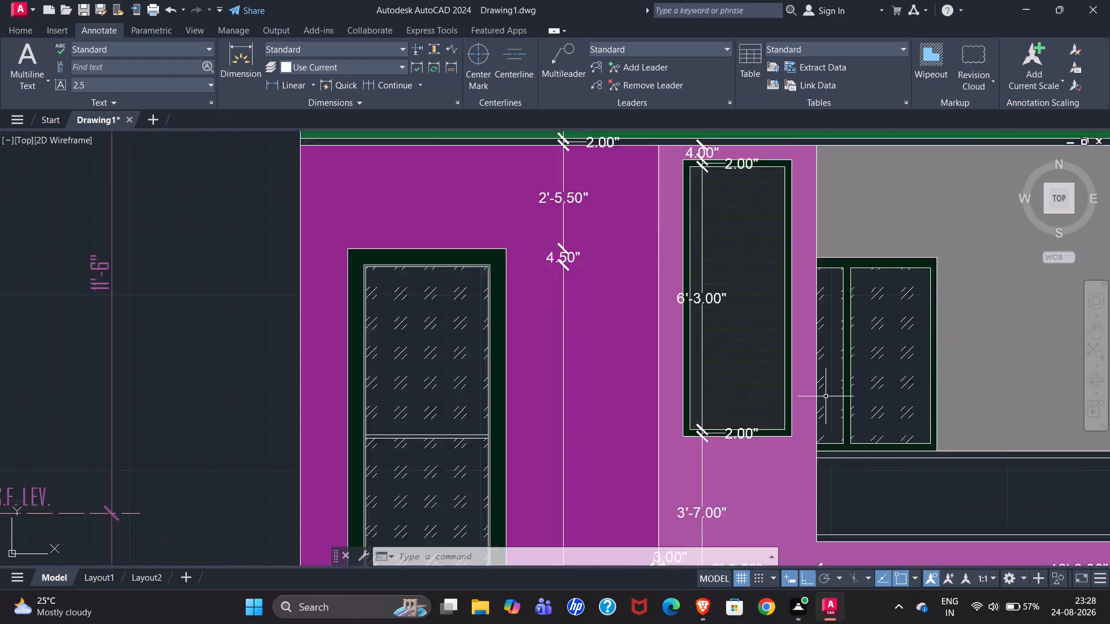
pyautogui.scroll(1, 826, 396)
pyautogui.click(230, 68)
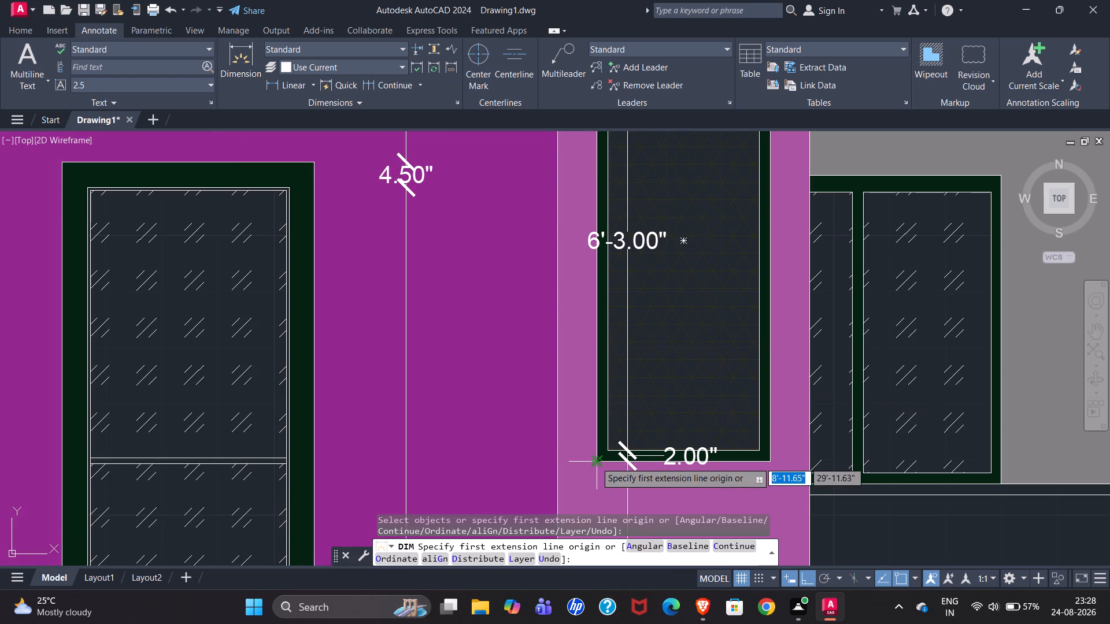
pyautogui.click(595, 463)
pyautogui.click(556, 462)
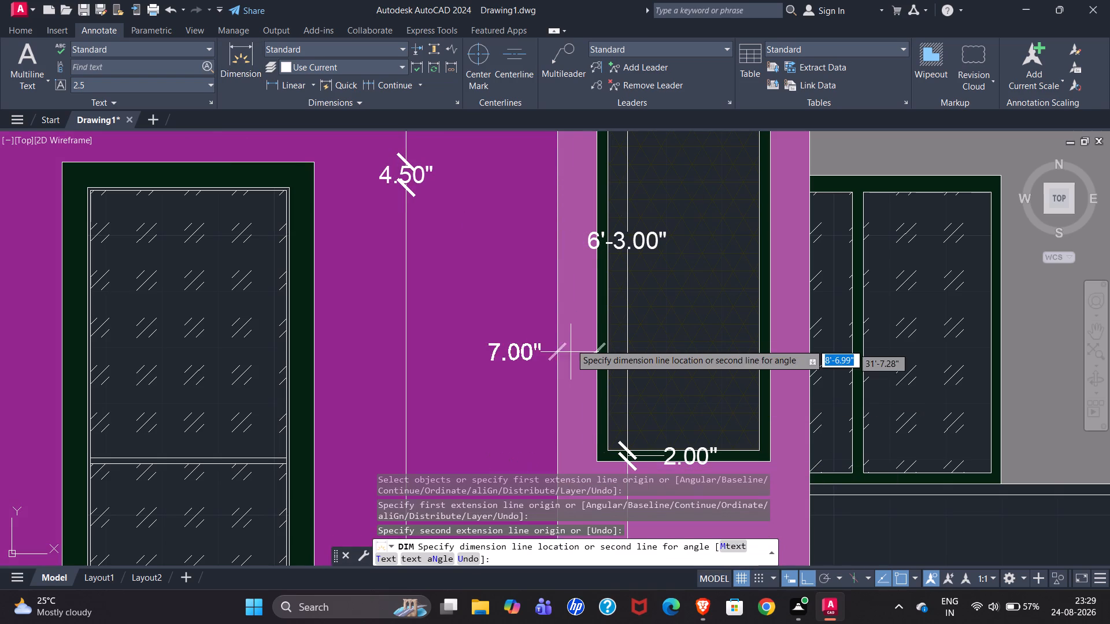
pyautogui.click(572, 321)
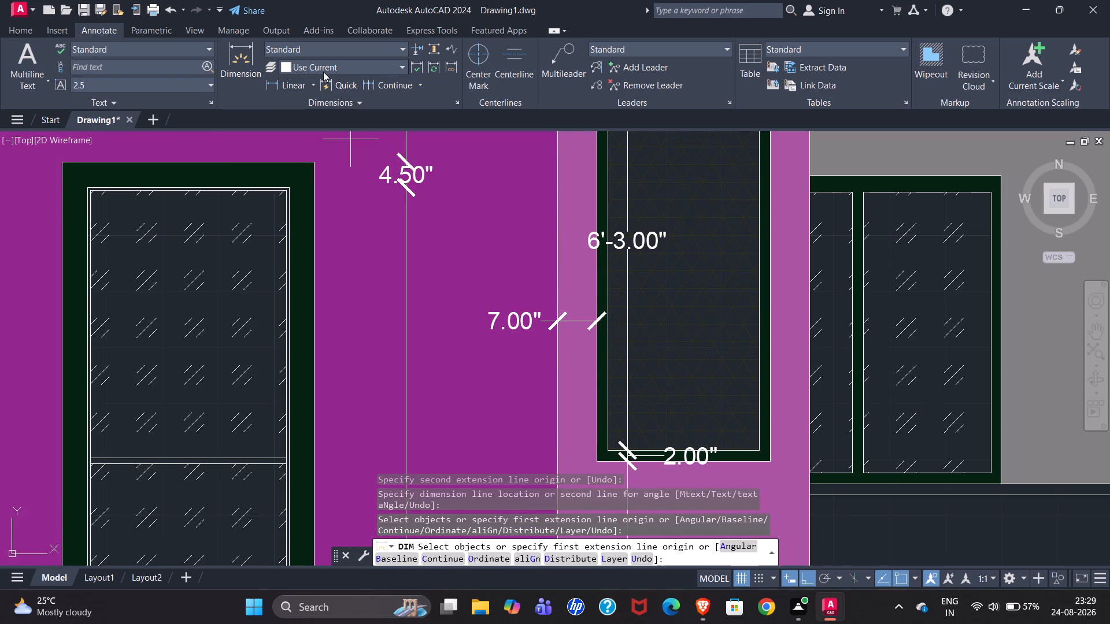
# Dimension the width of the jali frame's left member, placing it just below the strip-to-frame gap dimension.
pyautogui.click(234, 66)
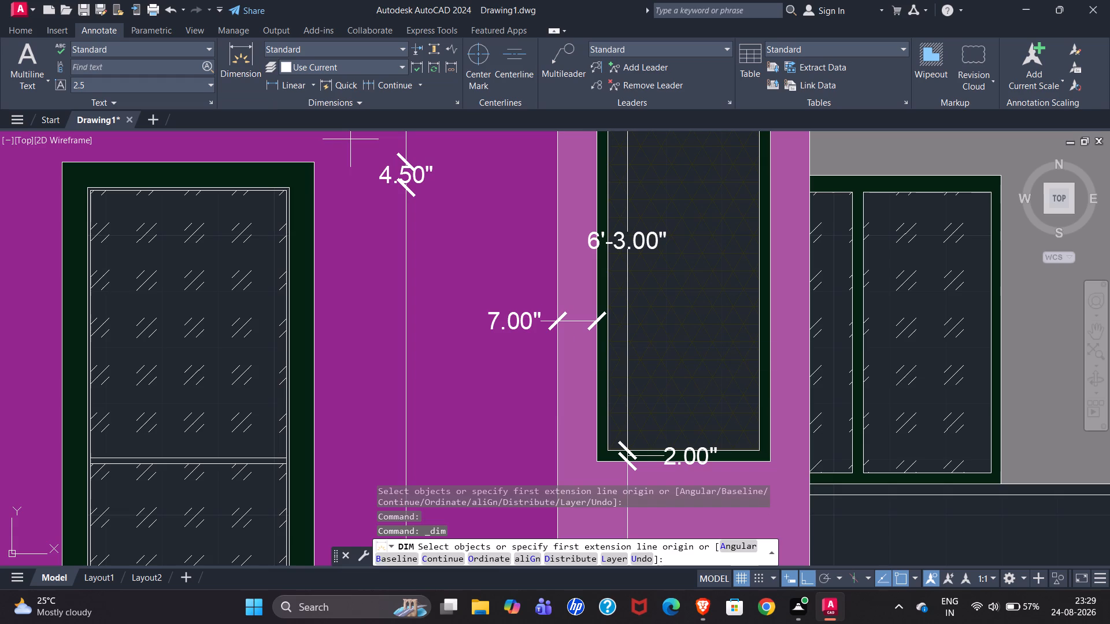
pyautogui.click(605, 450)
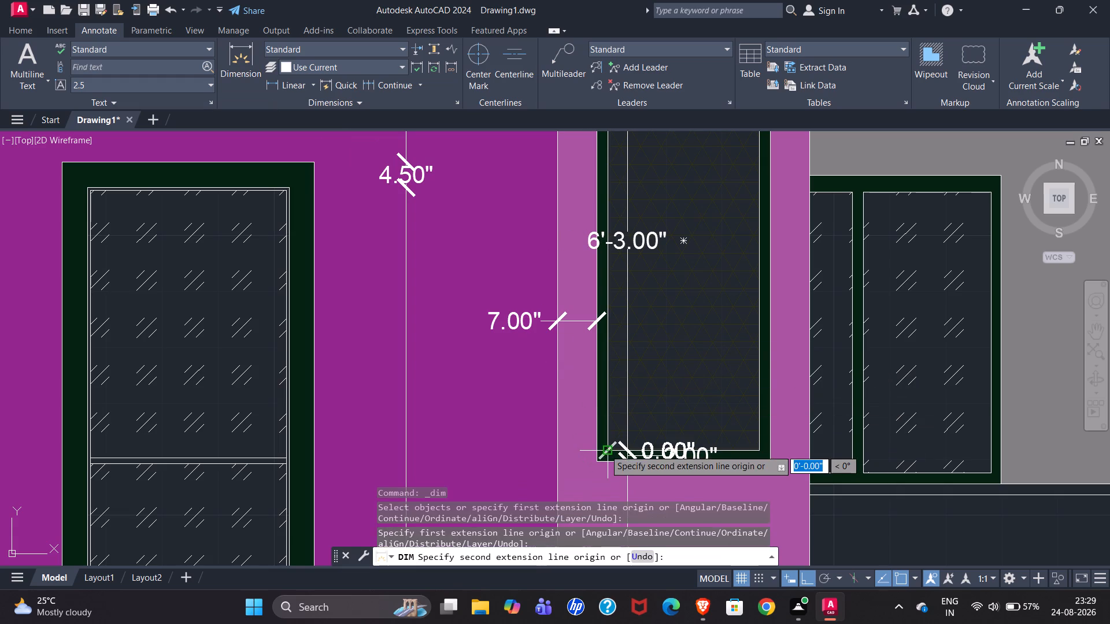
pyautogui.click(600, 448)
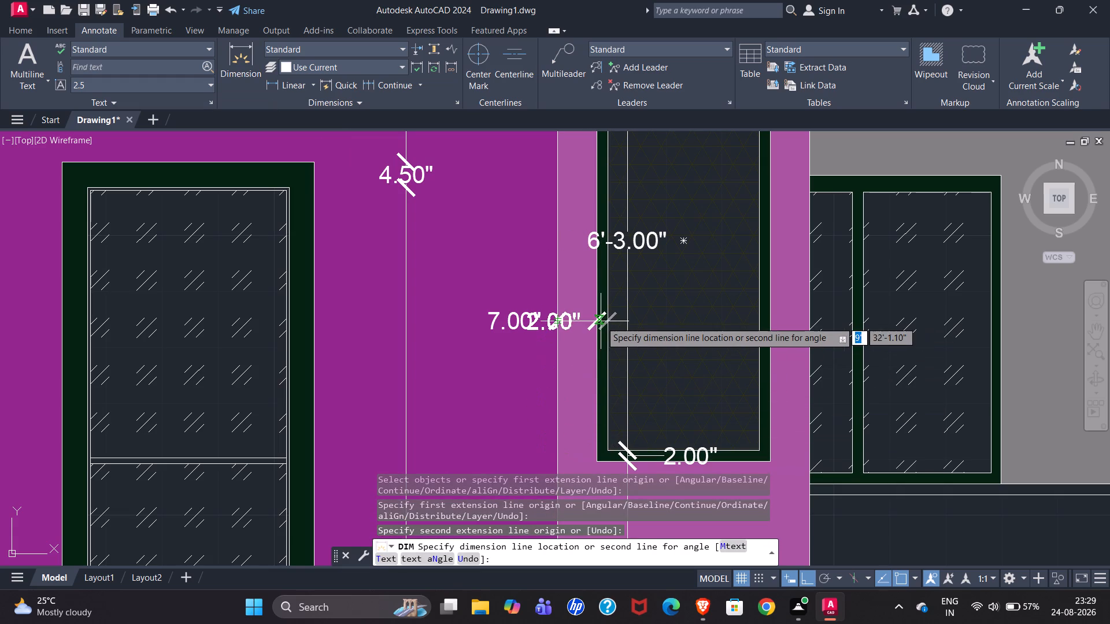
pyautogui.click(589, 373)
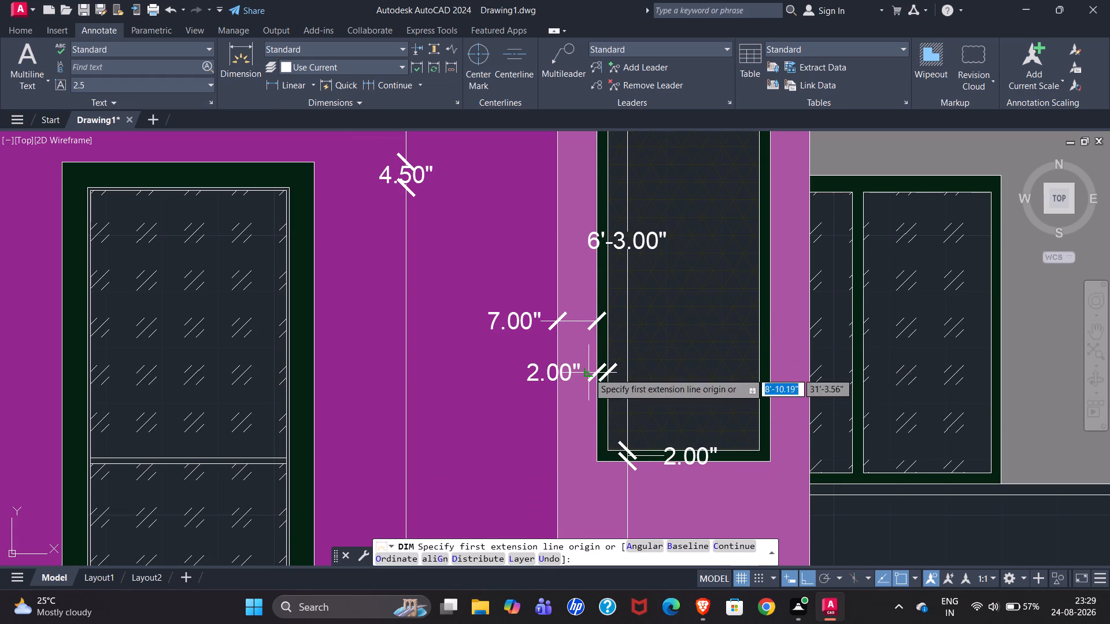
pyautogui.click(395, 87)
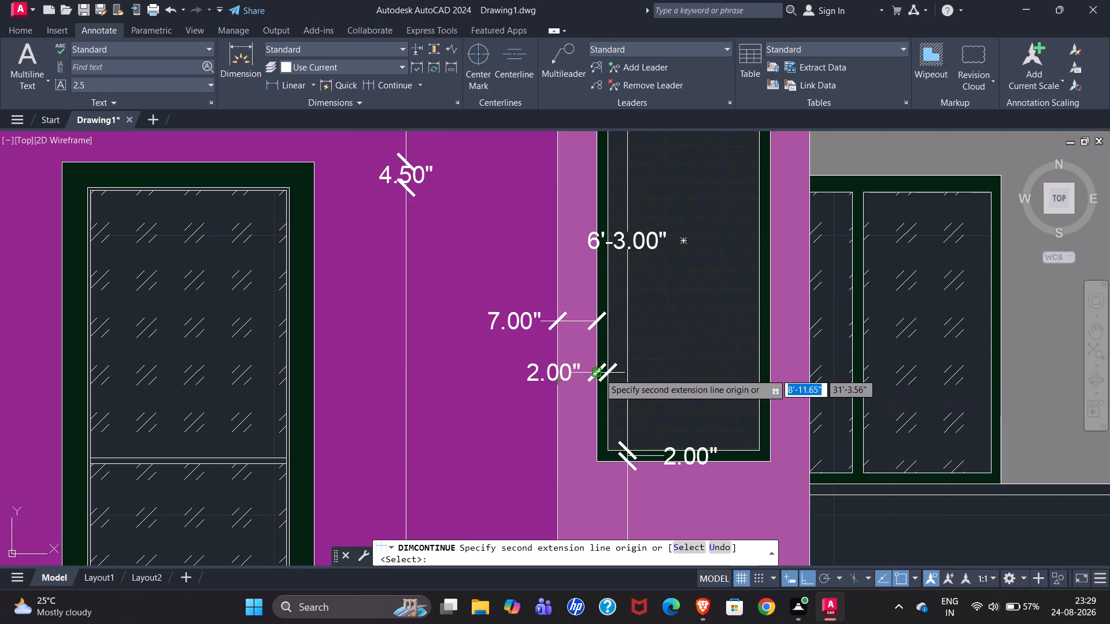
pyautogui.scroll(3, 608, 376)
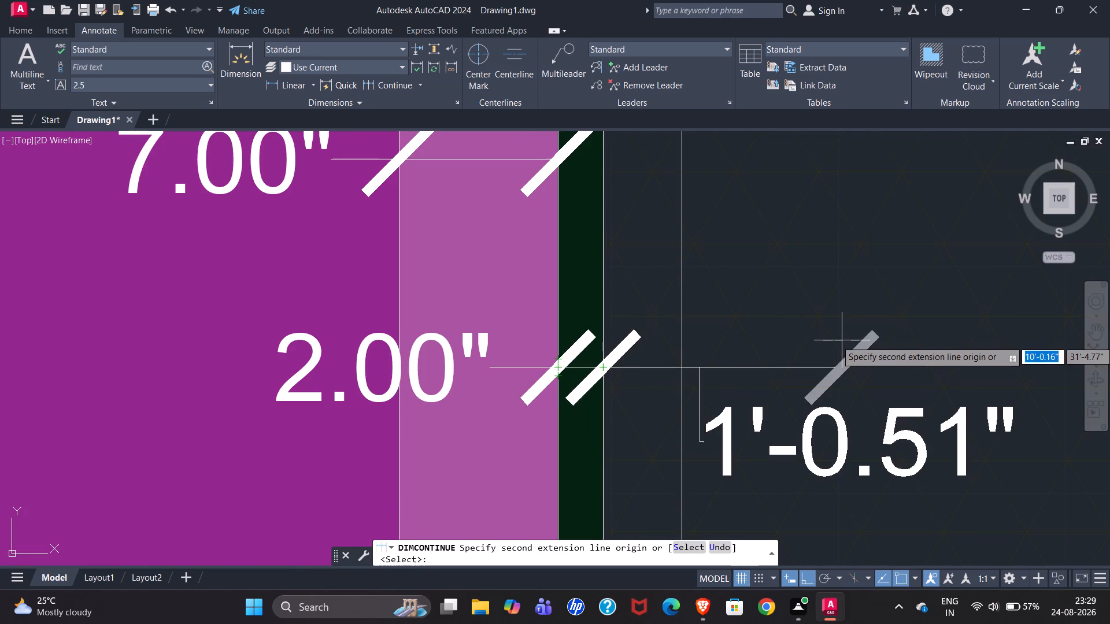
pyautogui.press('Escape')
# Dimension the jali opening's width in line with the left member's dimension, and continue the chain across the frame's right member.
pyautogui.click(239, 60)
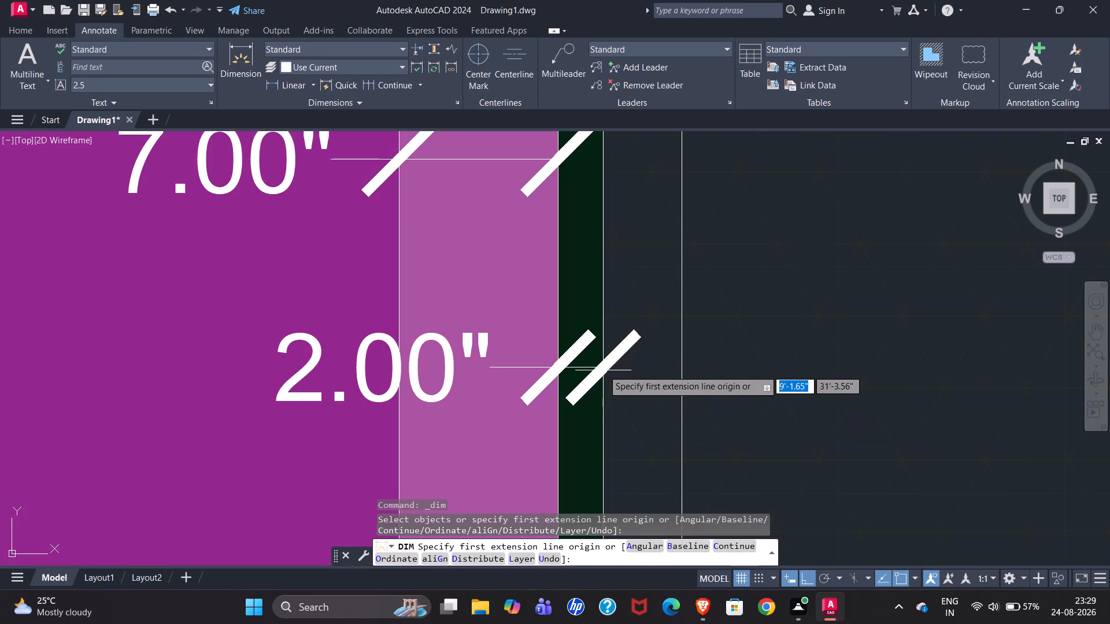
pyautogui.click(605, 366)
pyautogui.scroll(-2, 472, 315)
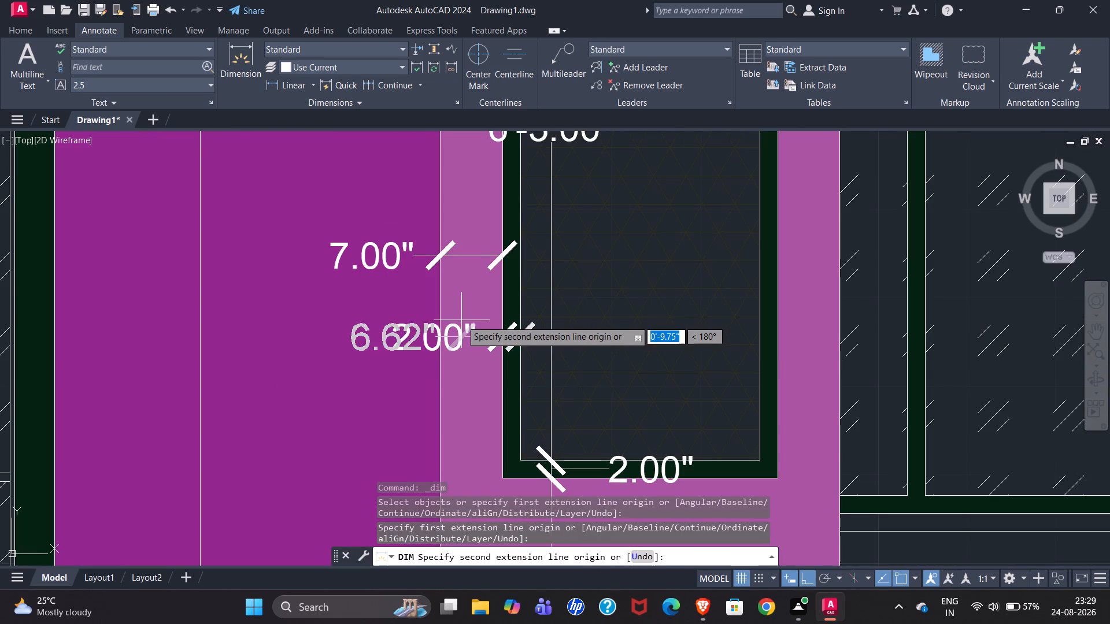
pyautogui.click(761, 336)
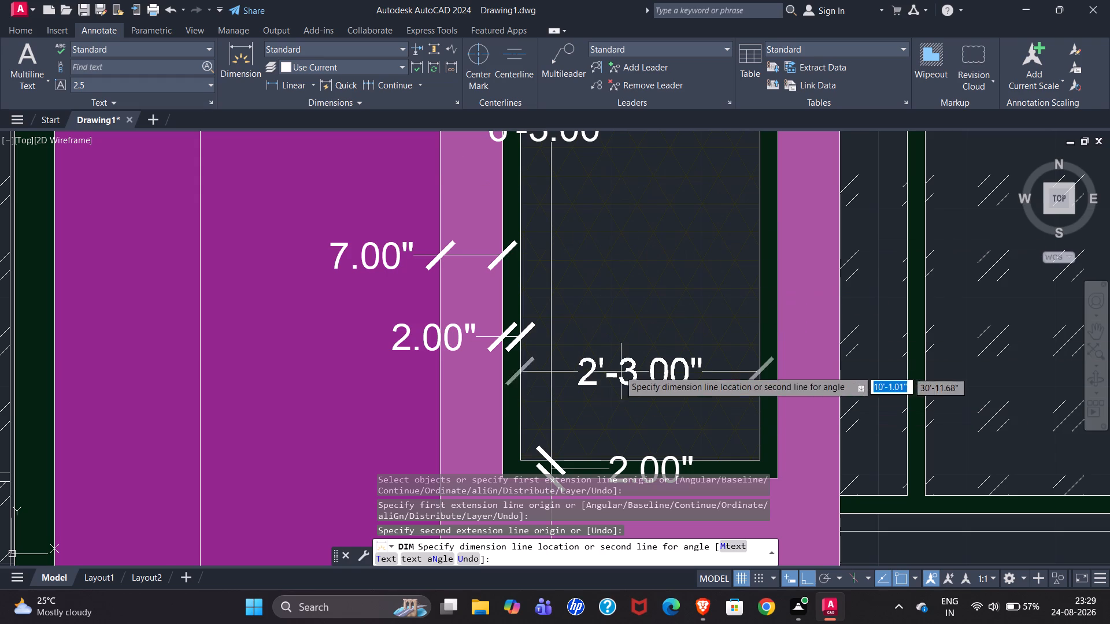
pyautogui.click(524, 336)
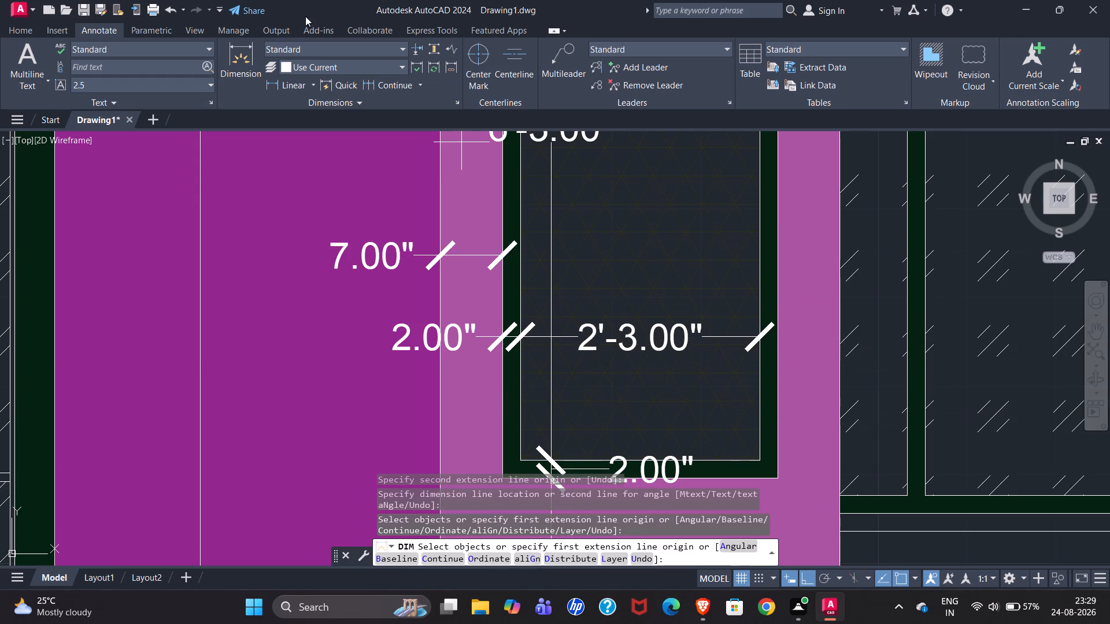
pyautogui.click(397, 85)
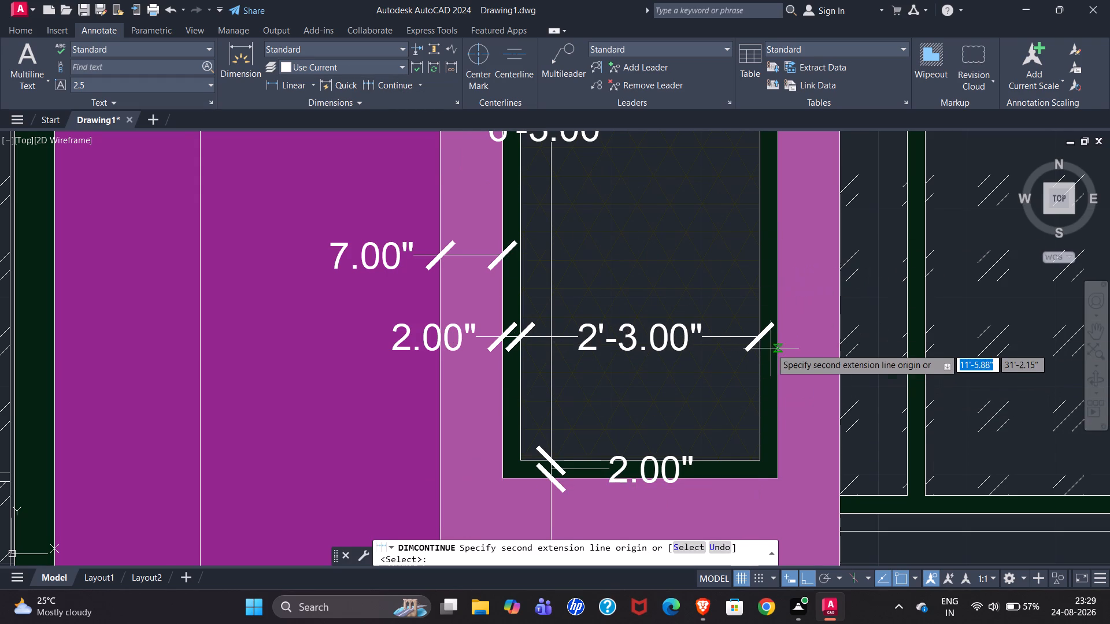
pyautogui.click(782, 335)
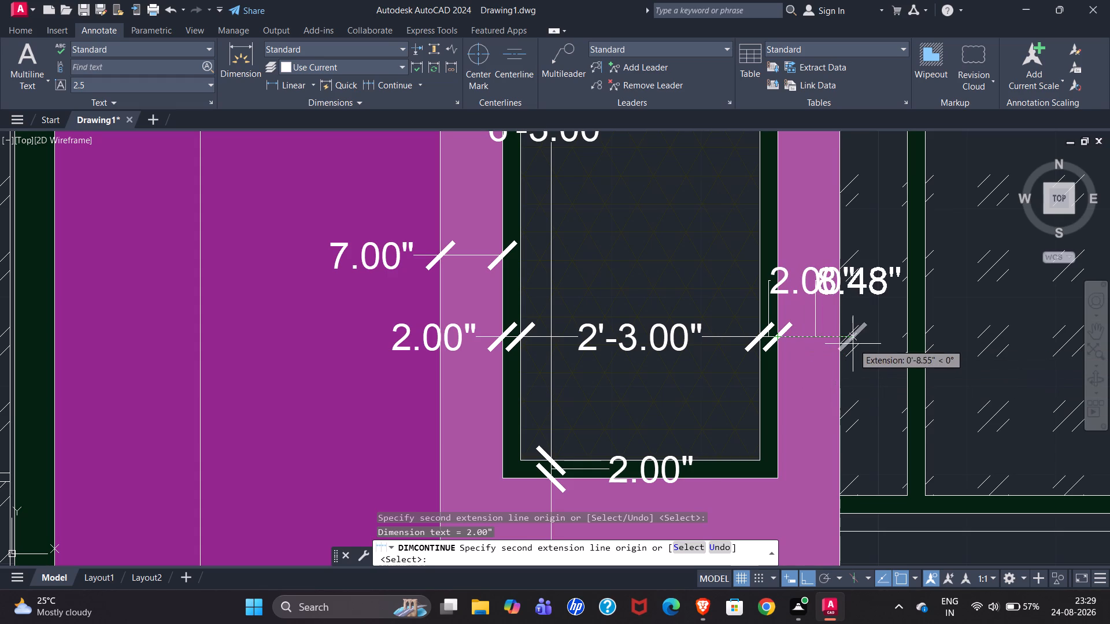
pyautogui.press('Escape')
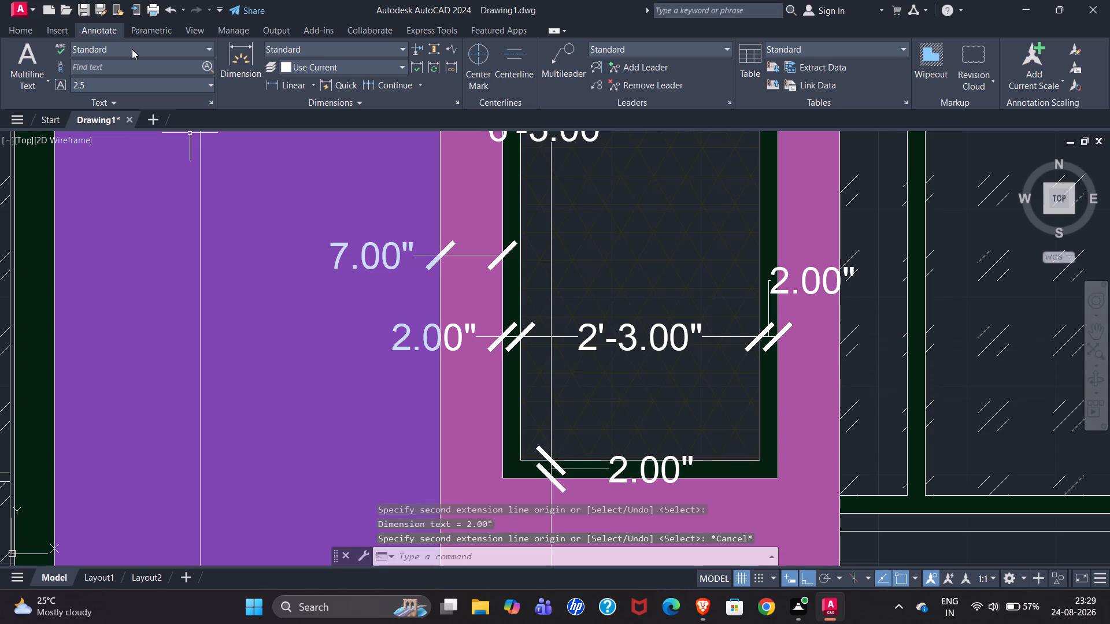
# Dimension the horizontal gap between the jali frame's right outer edge and the light magenta wall strip's right edge.
pyautogui.click(246, 69)
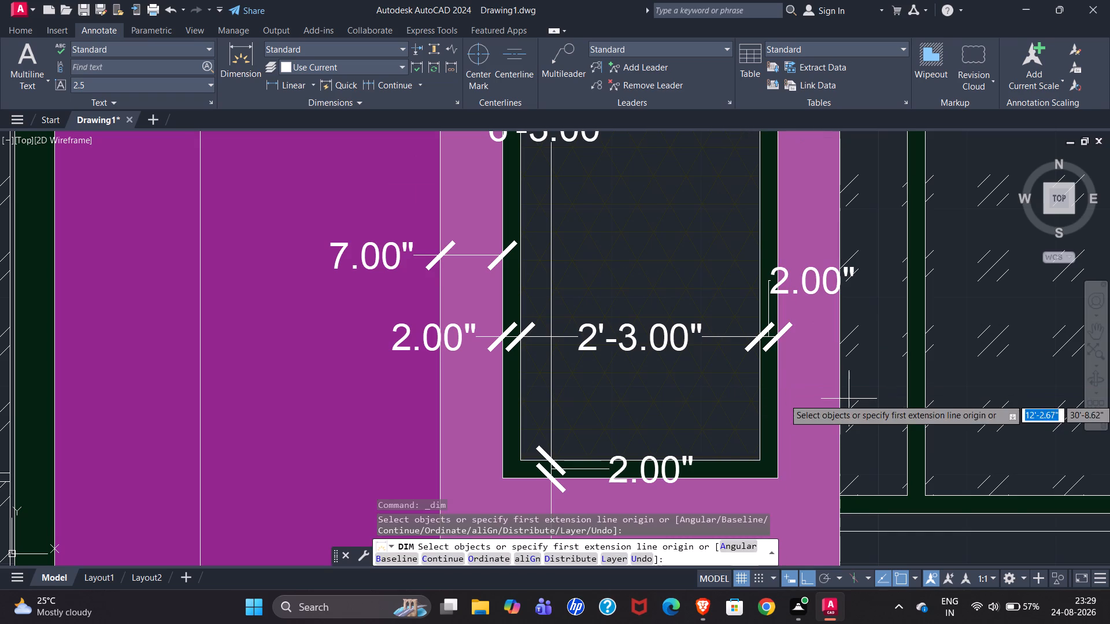
pyautogui.click(778, 479)
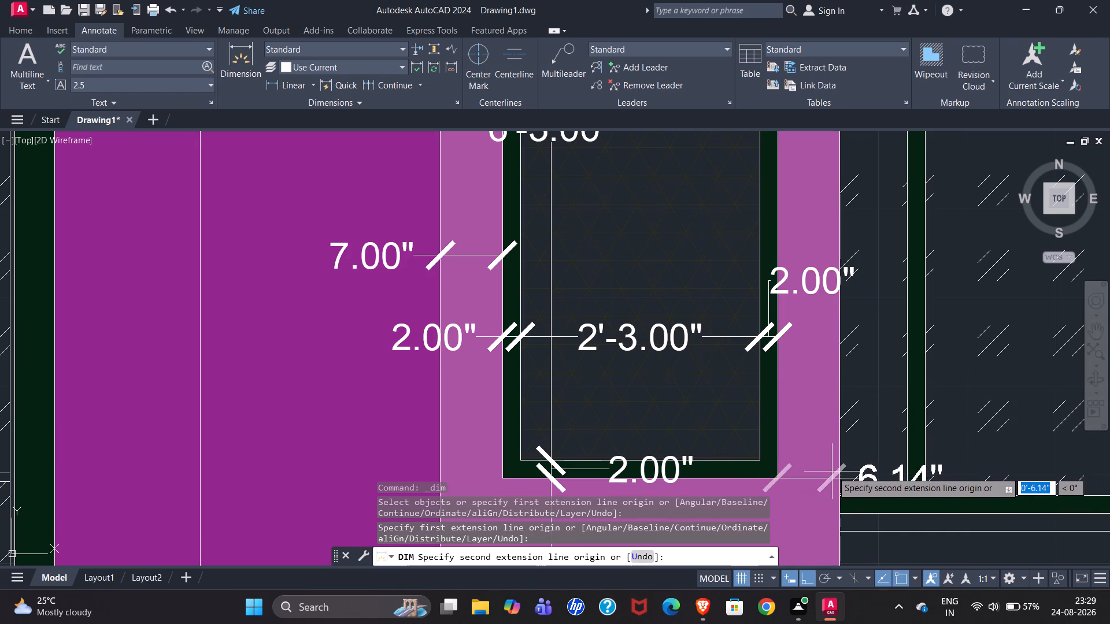
pyautogui.scroll(3, 839, 475)
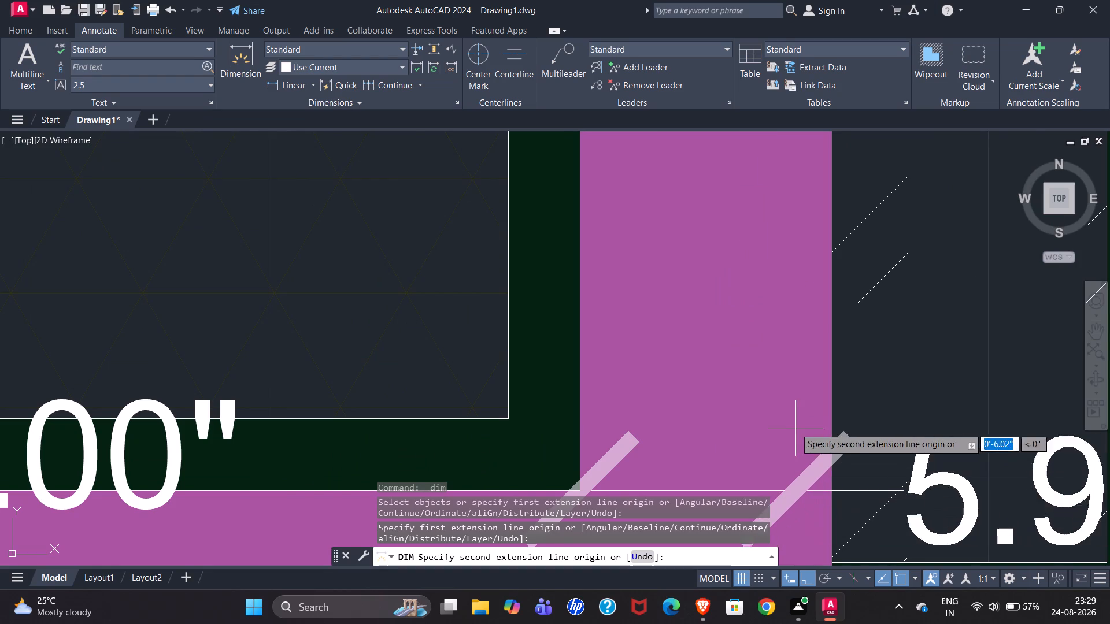
pyautogui.scroll(-1, 779, 408)
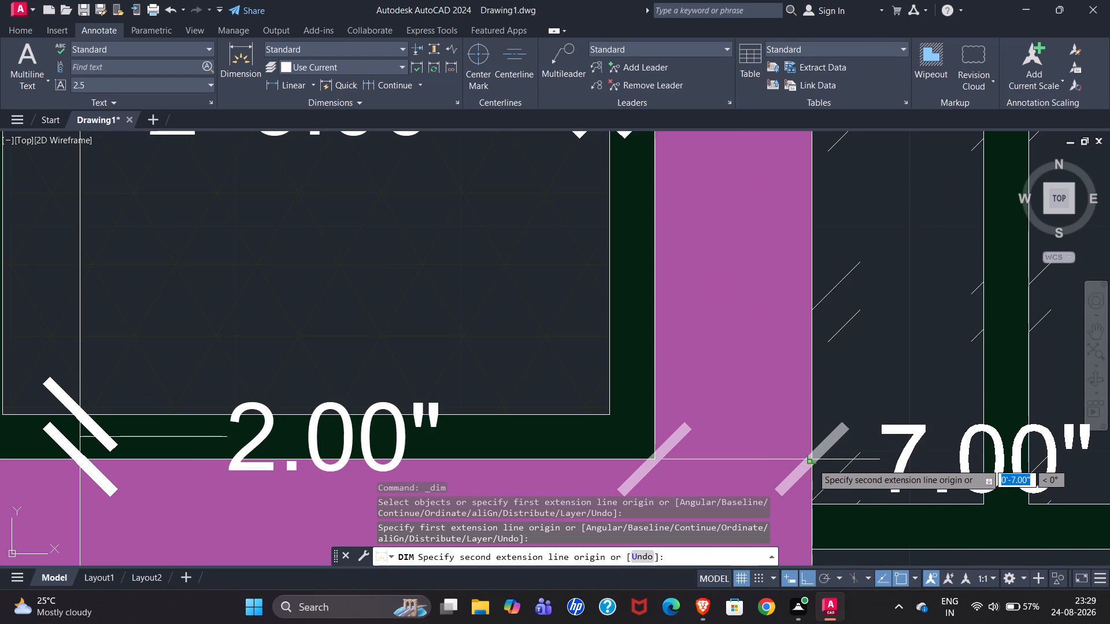
pyautogui.click(812, 463)
pyautogui.scroll(-3, 760, 332)
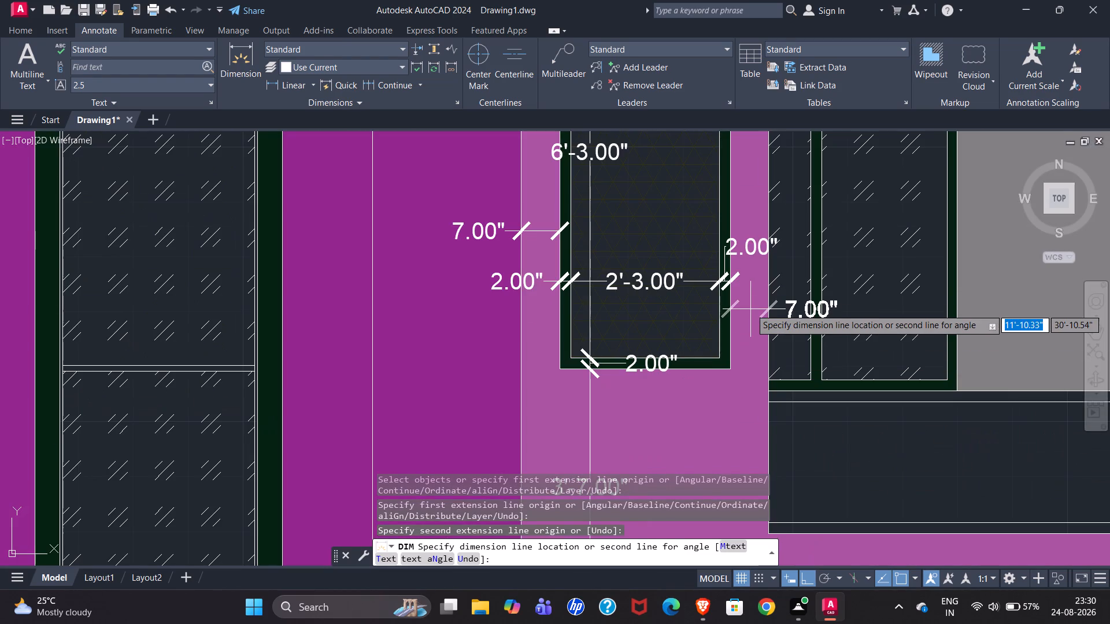
pyautogui.click(752, 228)
# Compare the reference and redrawn elevations around the jali, upper glass railing, C-channel and HPL sheet for dimensions still missing.
pyautogui.scroll(-3, 711, 294)
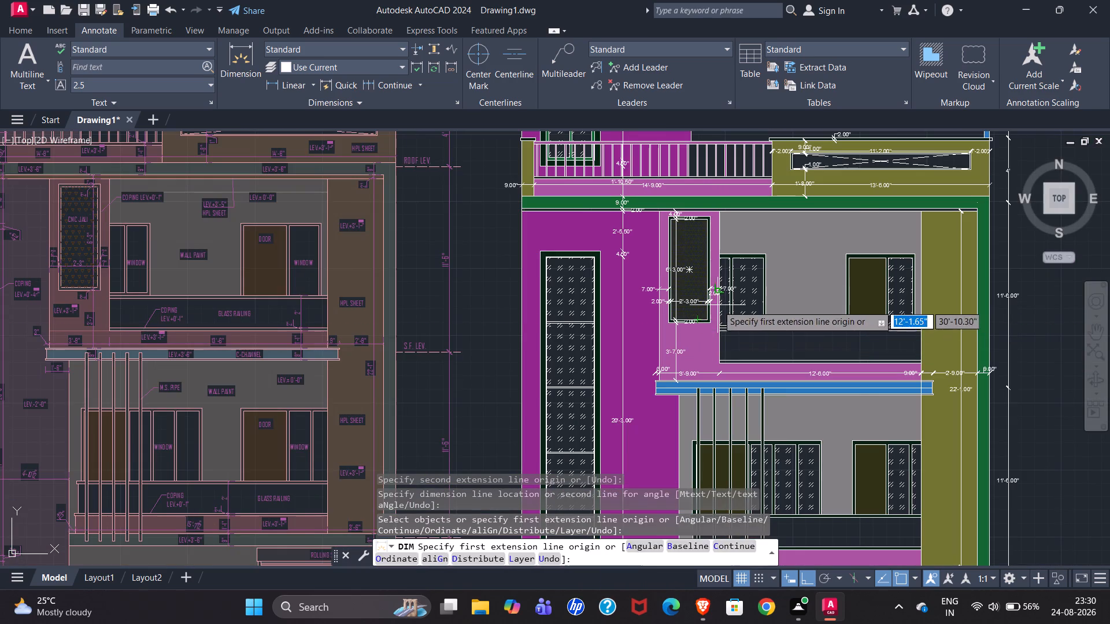
pyautogui.scroll(2, 658, 249)
pyautogui.scroll(-2, 831, 267)
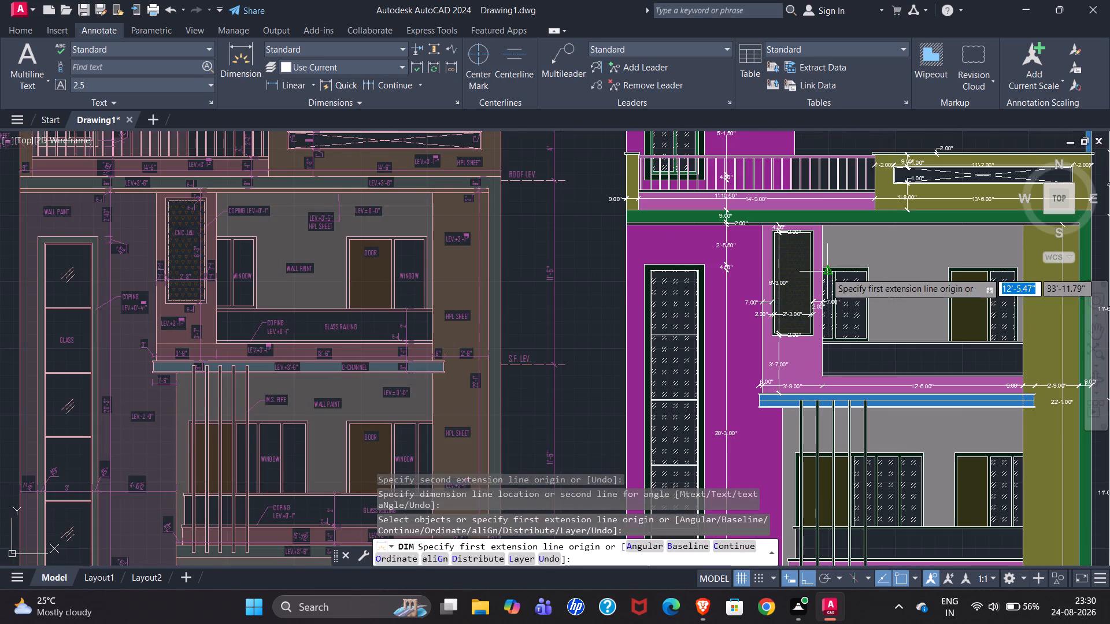
pyautogui.scroll(2, 135, 348)
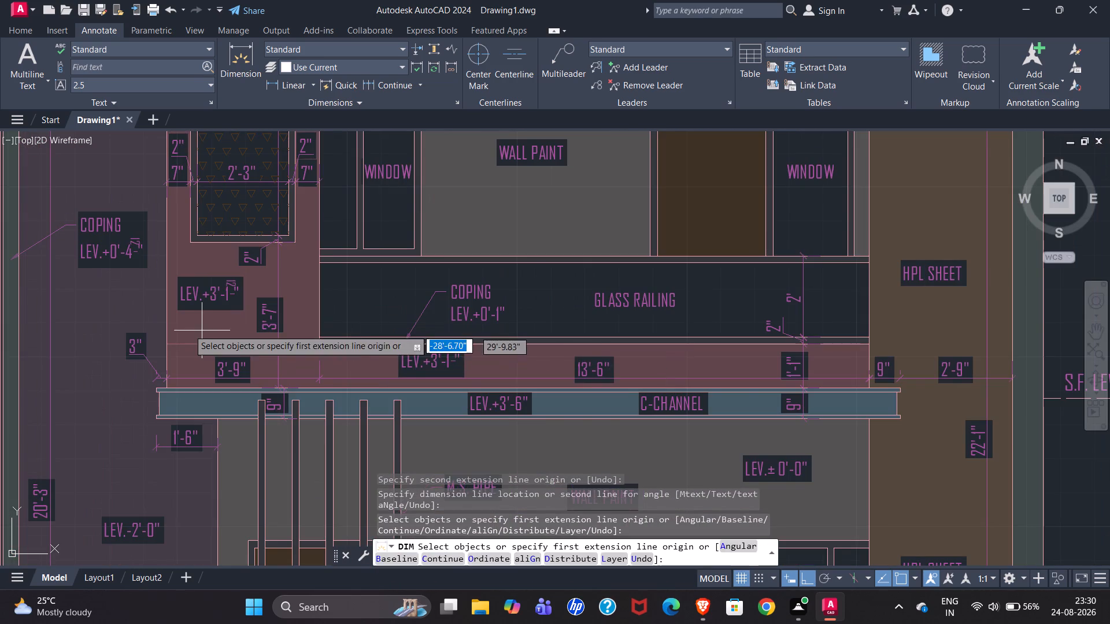
pyautogui.scroll(-2, 140, 321)
pyautogui.scroll(3, 786, 368)
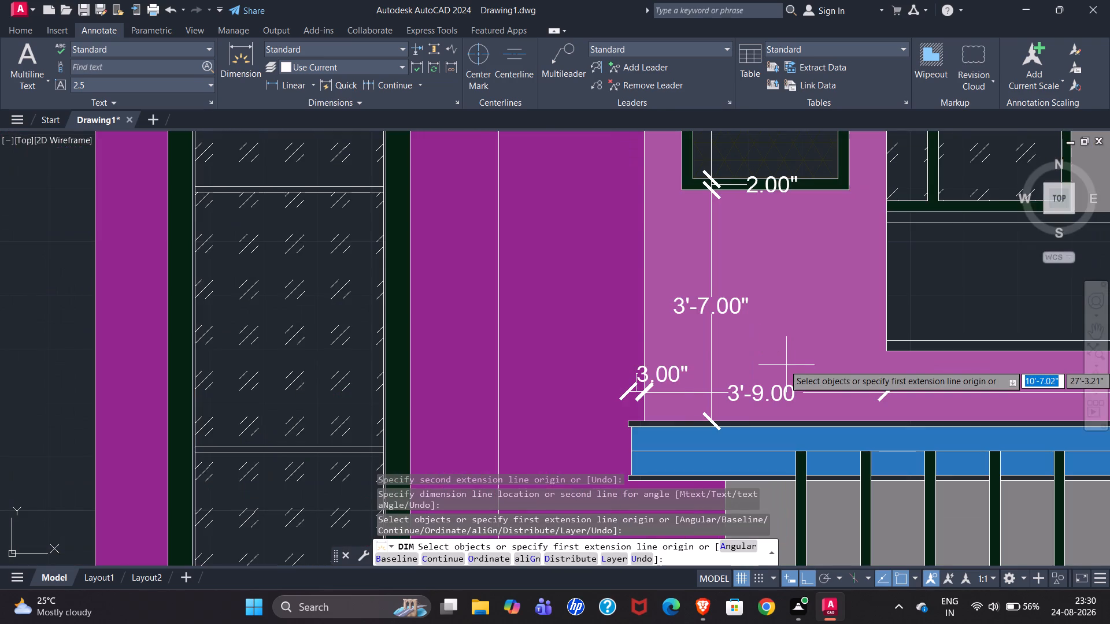
pyautogui.scroll(-3, 646, 356)
pyautogui.scroll(3, 164, 332)
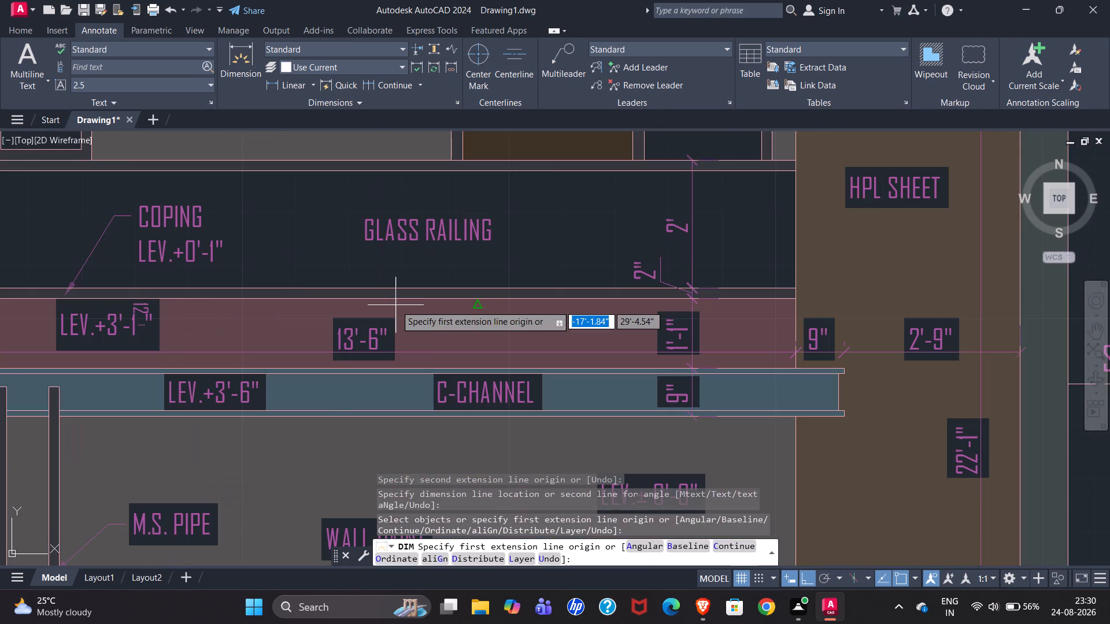
pyautogui.scroll(-2, 395, 305)
pyautogui.scroll(-1, 306, 358)
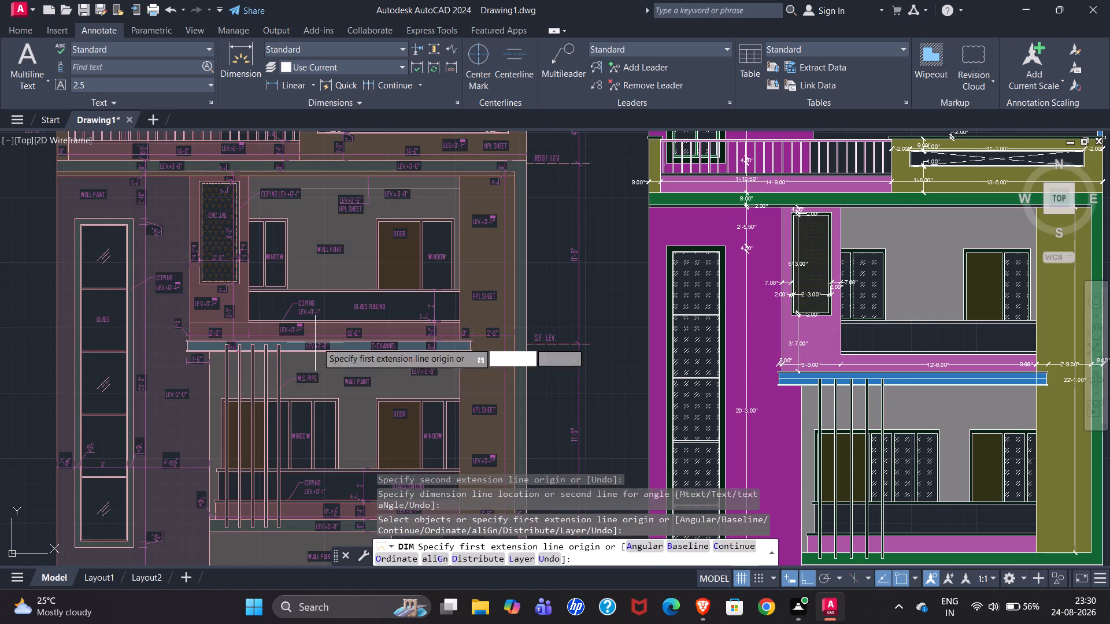
pyautogui.scroll(2, 360, 194)
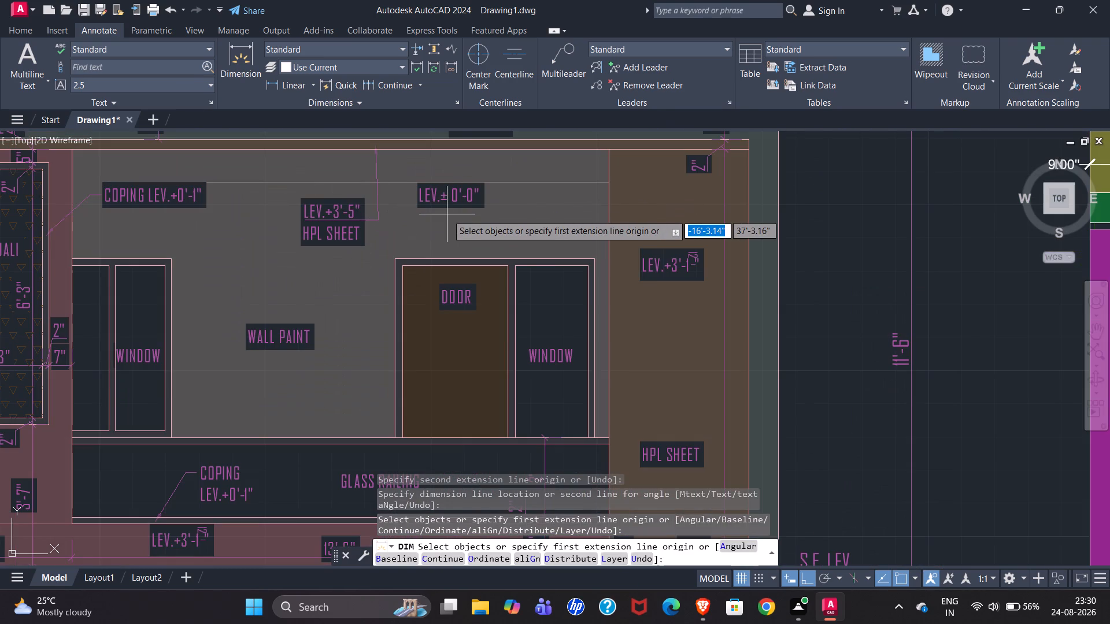
pyautogui.scroll(-2, 298, 250)
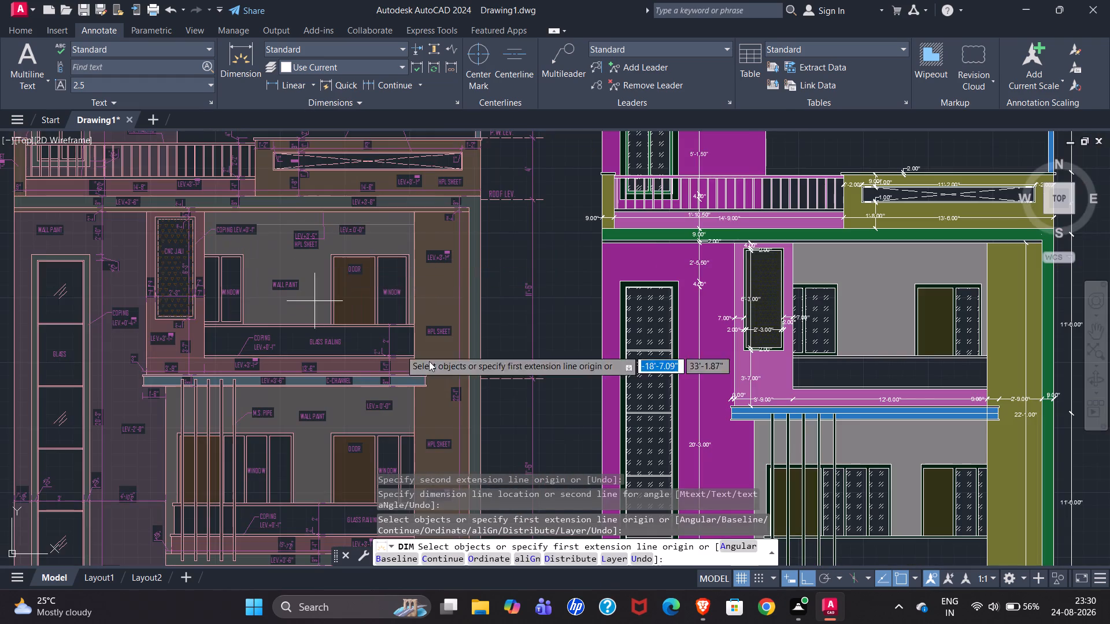
pyautogui.scroll(2, 466, 376)
pyautogui.scroll(-1, 347, 285)
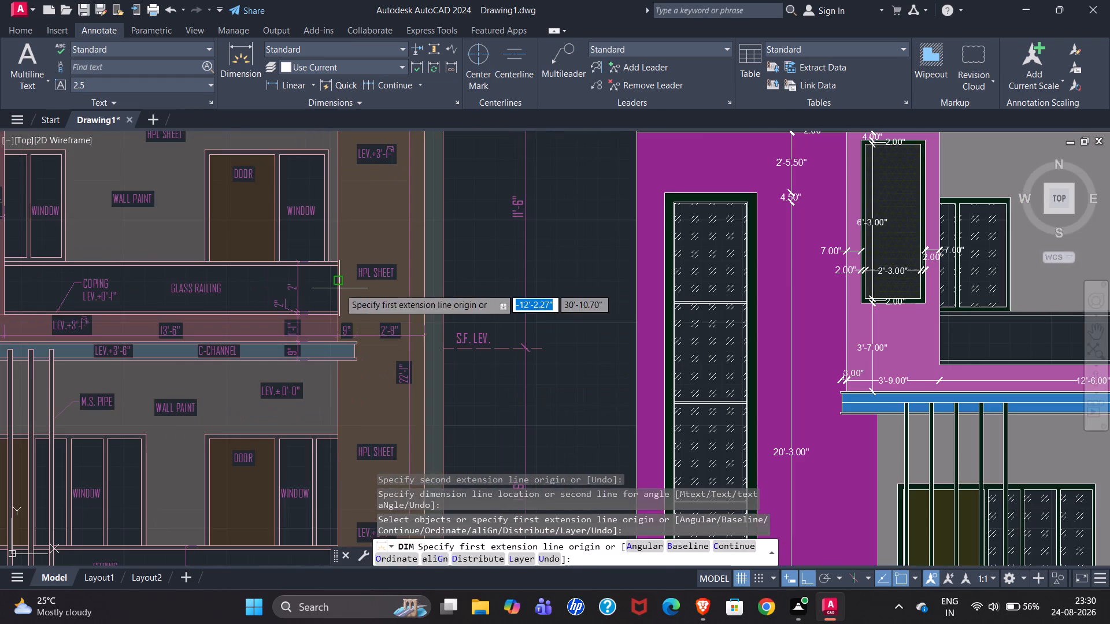
pyautogui.scroll(-2, 183, 370)
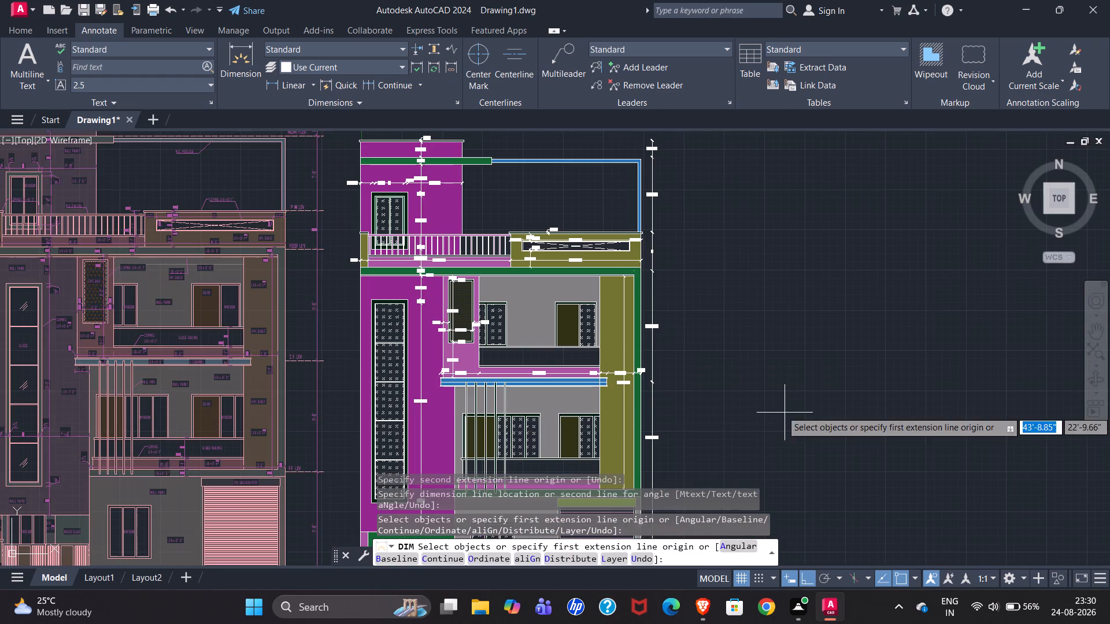
pyautogui.scroll(4, 638, 387)
pyautogui.scroll(-2, 546, 391)
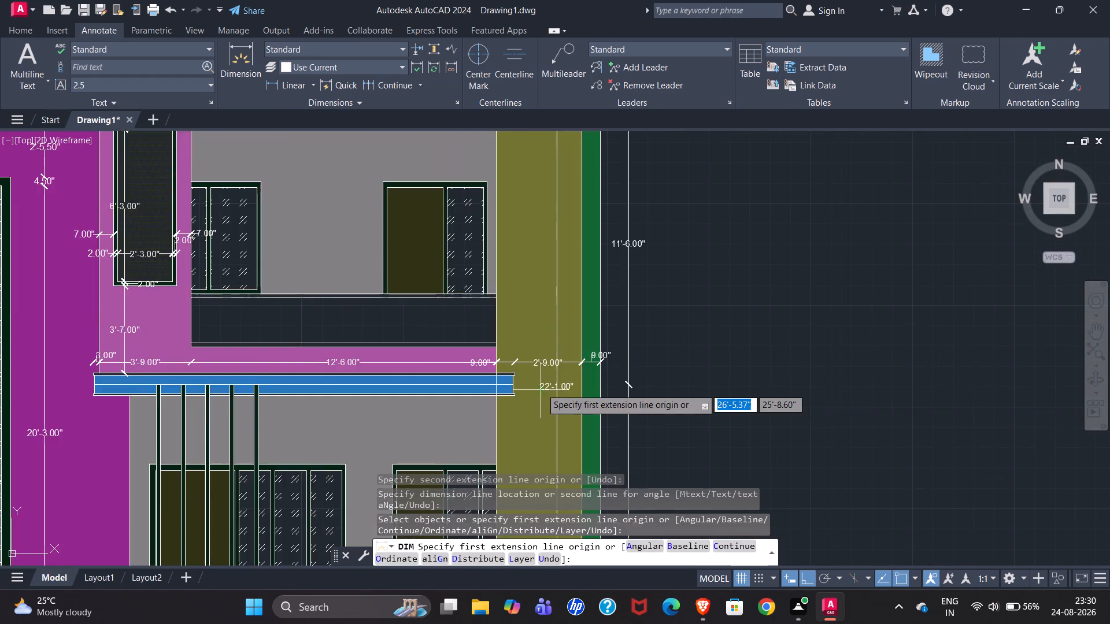
pyautogui.scroll(-1, 541, 388)
pyautogui.scroll(-1, 573, 196)
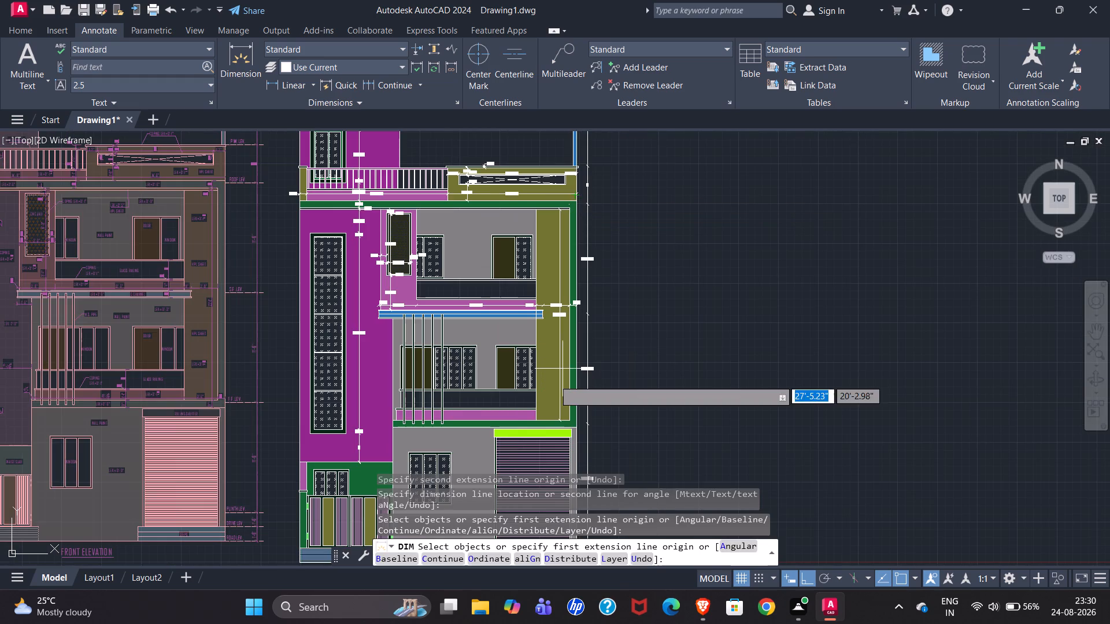
# Examine the reference dimensions around the lower balcony's glass railing and the slab band above the rolling shutter against the redrawn elevation.
pyautogui.scroll(2, 401, 450)
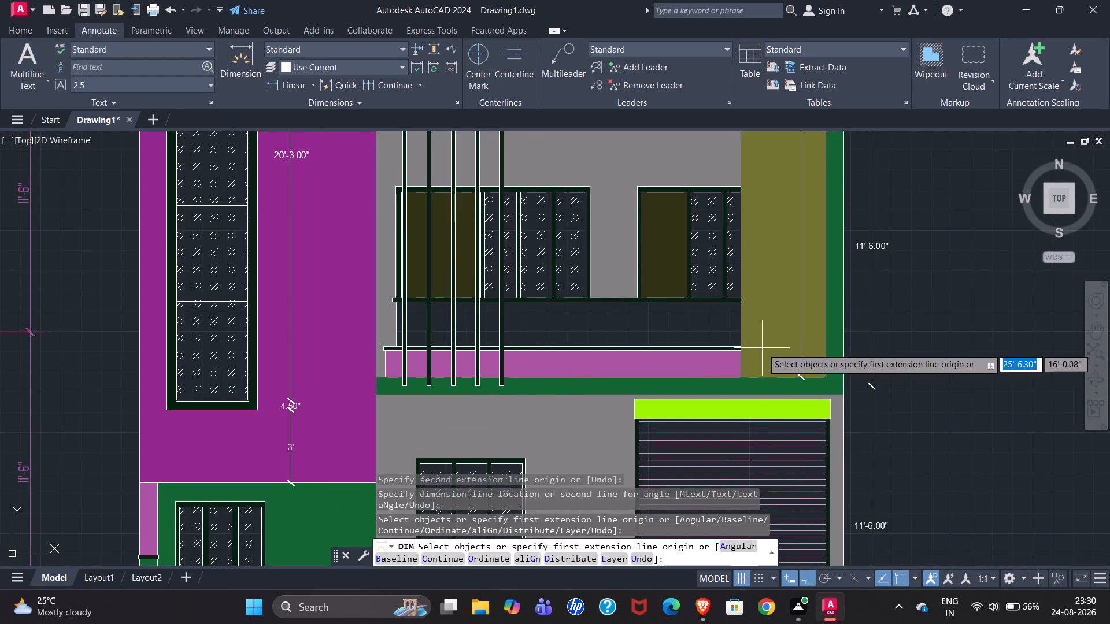
pyautogui.scroll(-1, 728, 357)
pyautogui.scroll(-1, 643, 303)
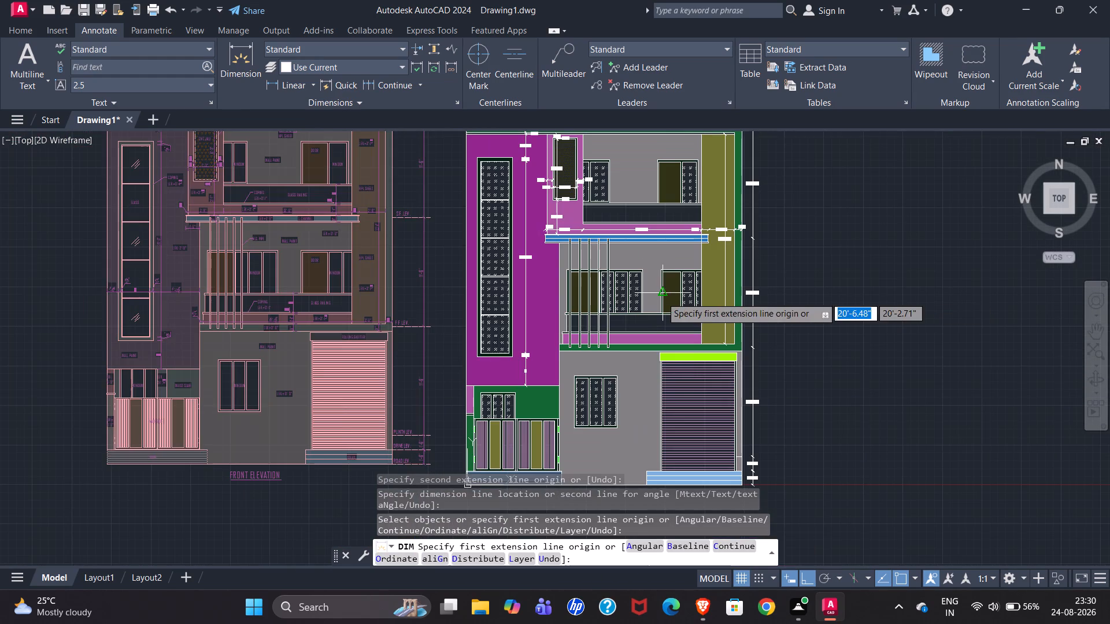
pyautogui.scroll(3, 273, 307)
pyautogui.scroll(-1, 214, 364)
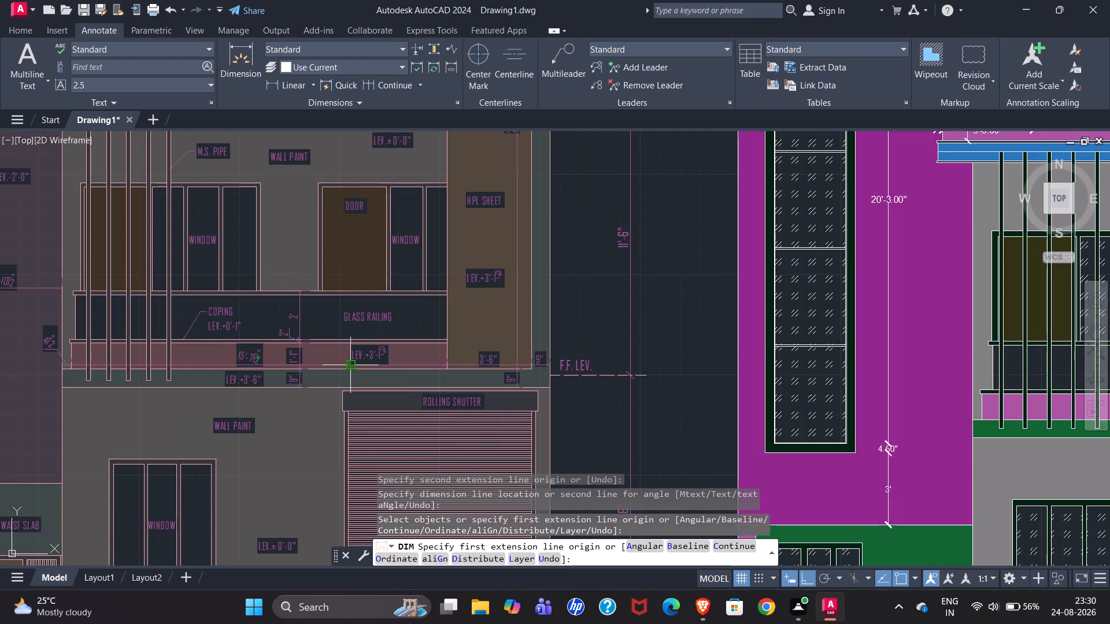
pyautogui.scroll(-1, 243, 358)
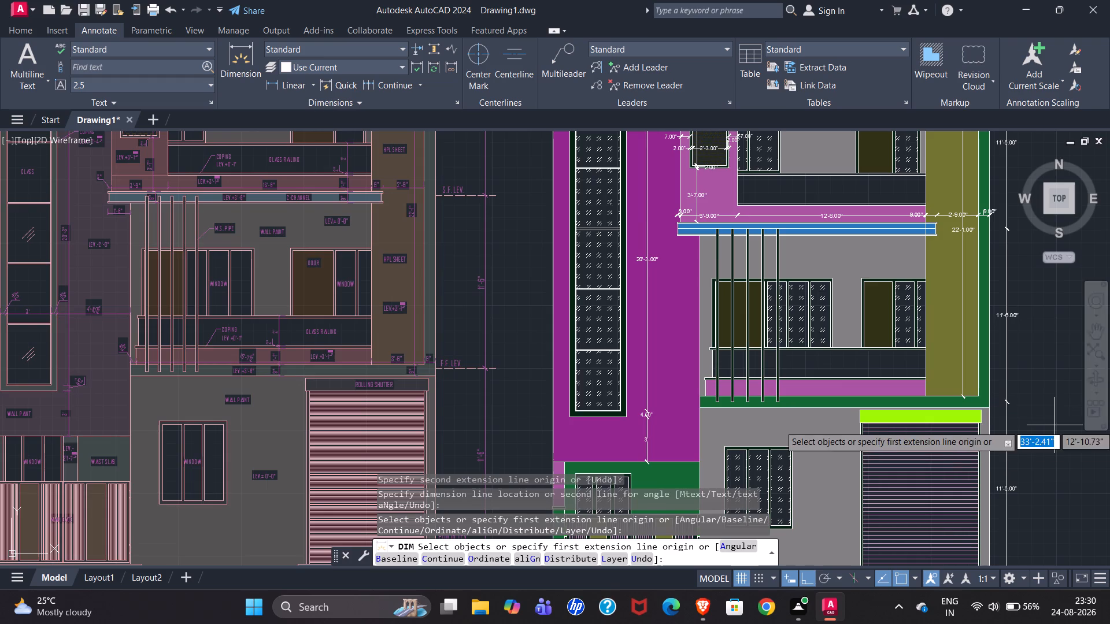
pyautogui.scroll(2, 1063, 418)
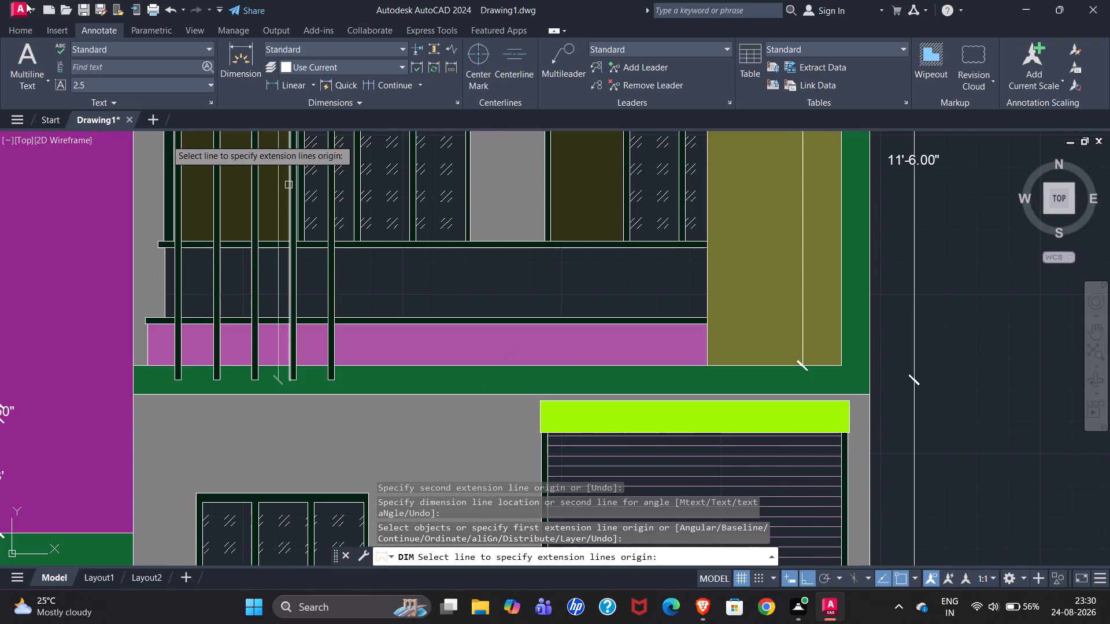
# Dimension the width of the green vertical strip beside the olive HPL sheet, placing the dimension just above the sheet's bottom edge.
pyautogui.click(256, 61)
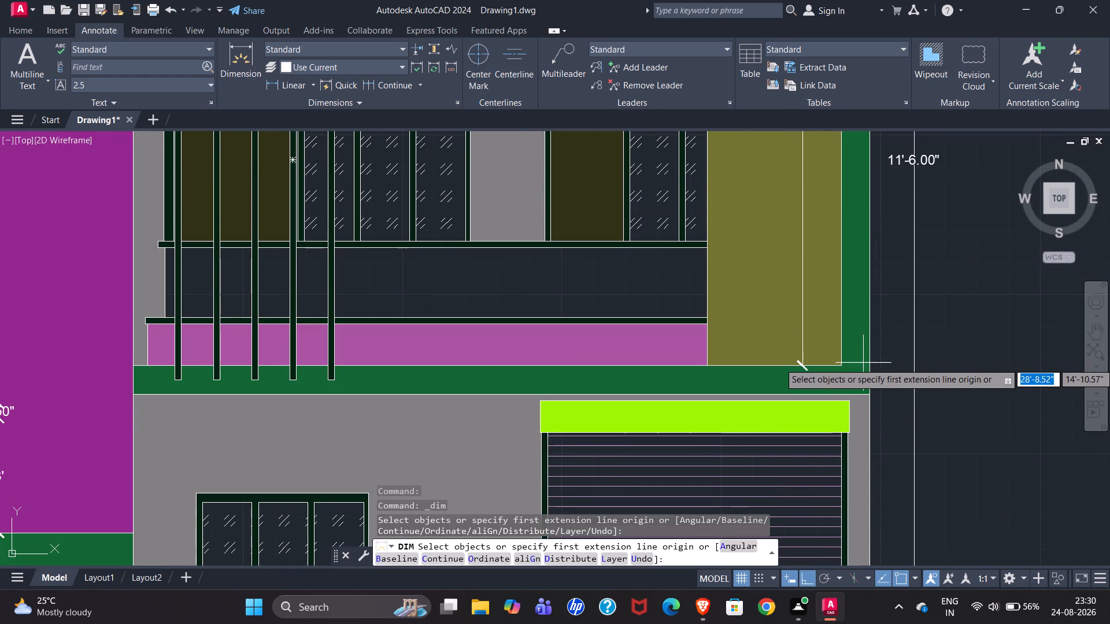
pyautogui.click(841, 367)
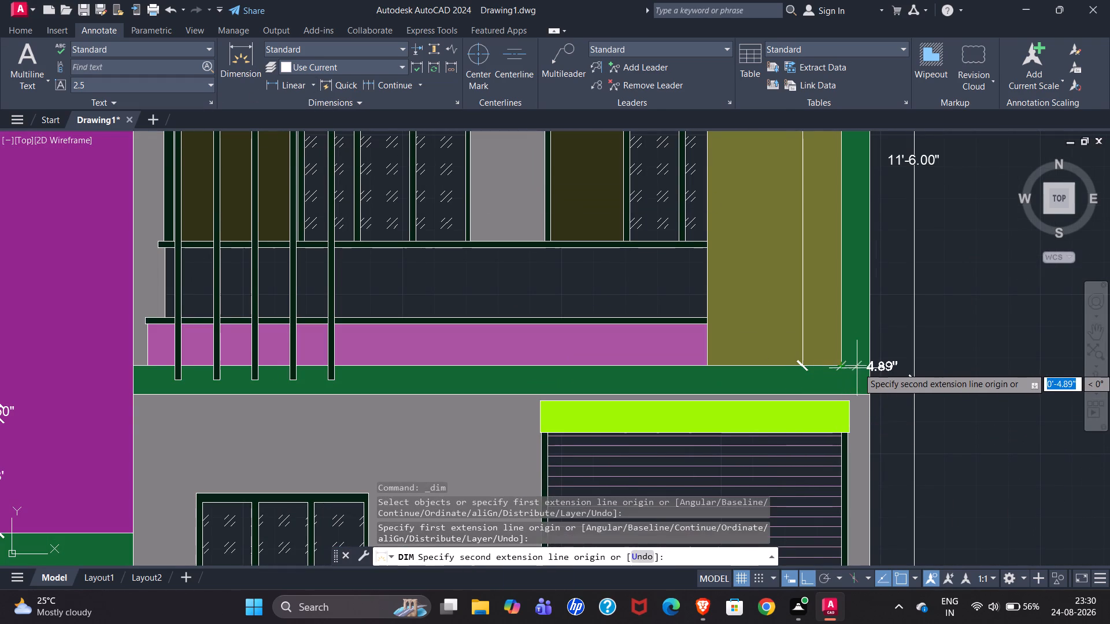
pyautogui.click(870, 367)
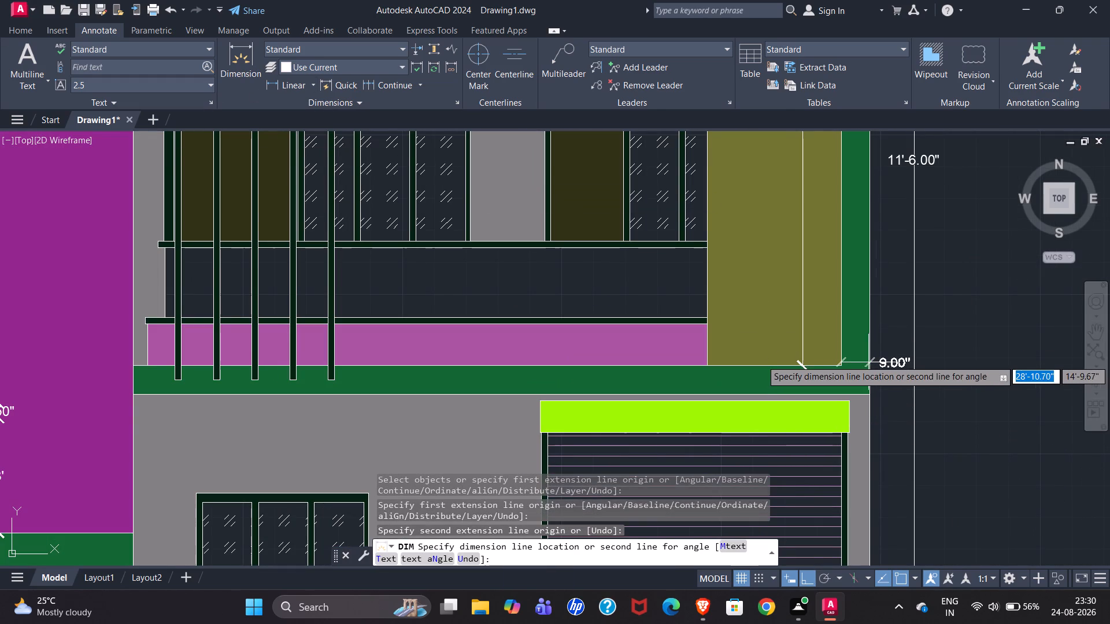
pyautogui.click(867, 342)
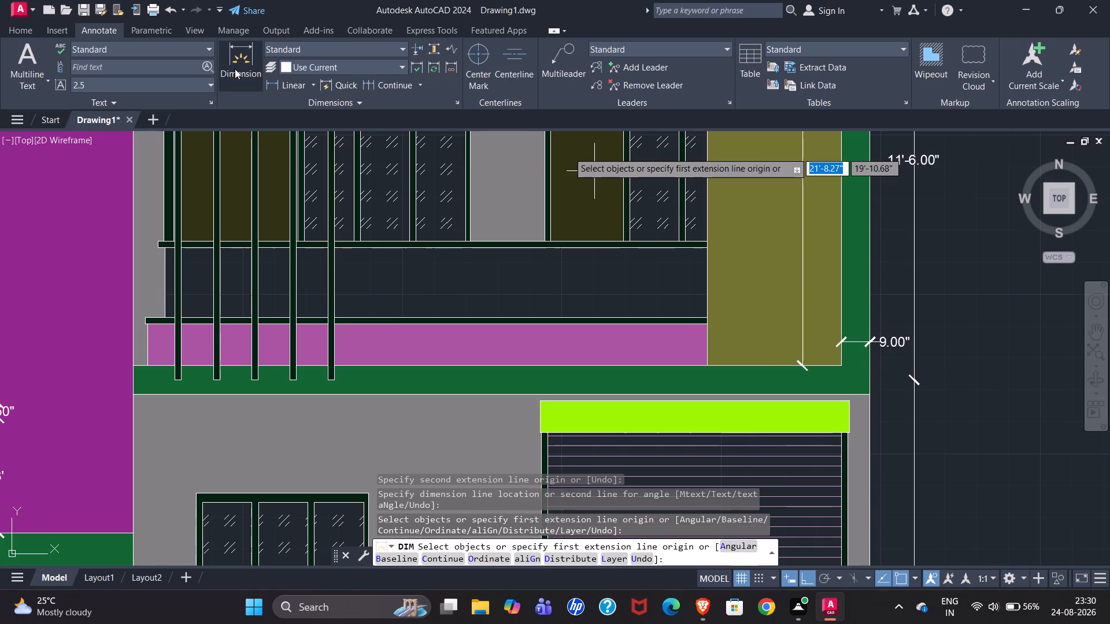
# Dimension the olive HPL sheet's width near its base, in line with the green strip's dimension.
pyautogui.click(235, 69)
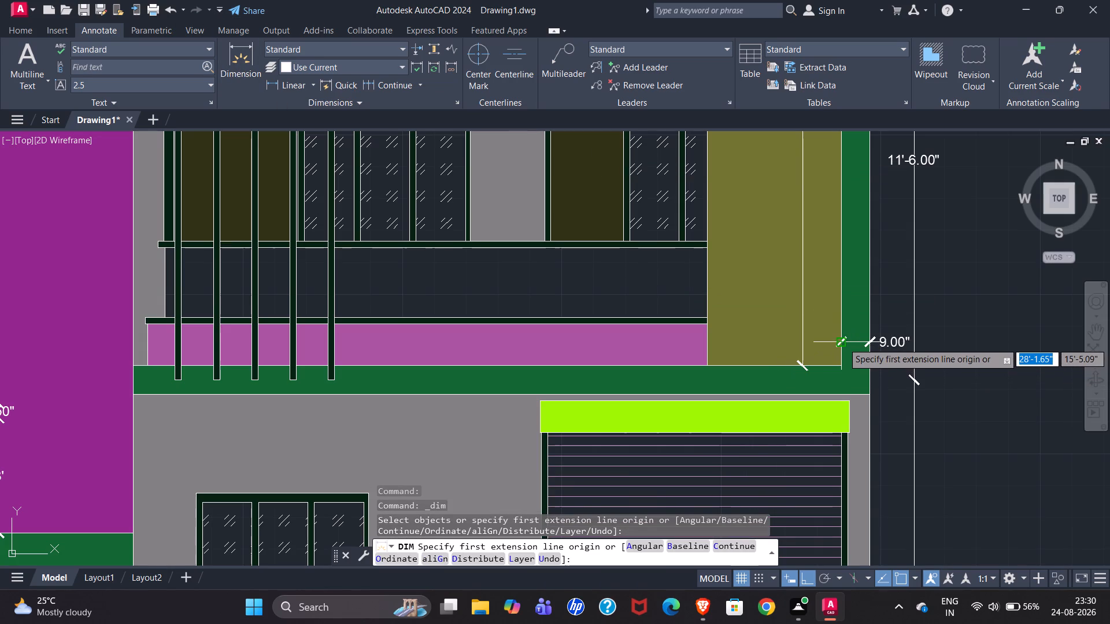
pyautogui.click(843, 343)
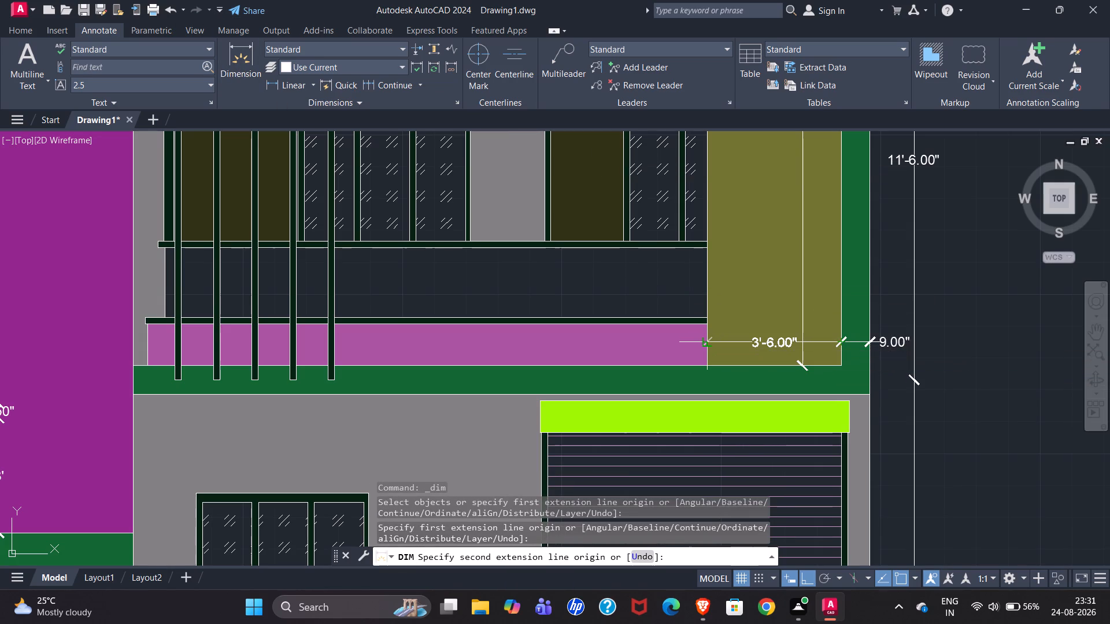
pyautogui.click(704, 343)
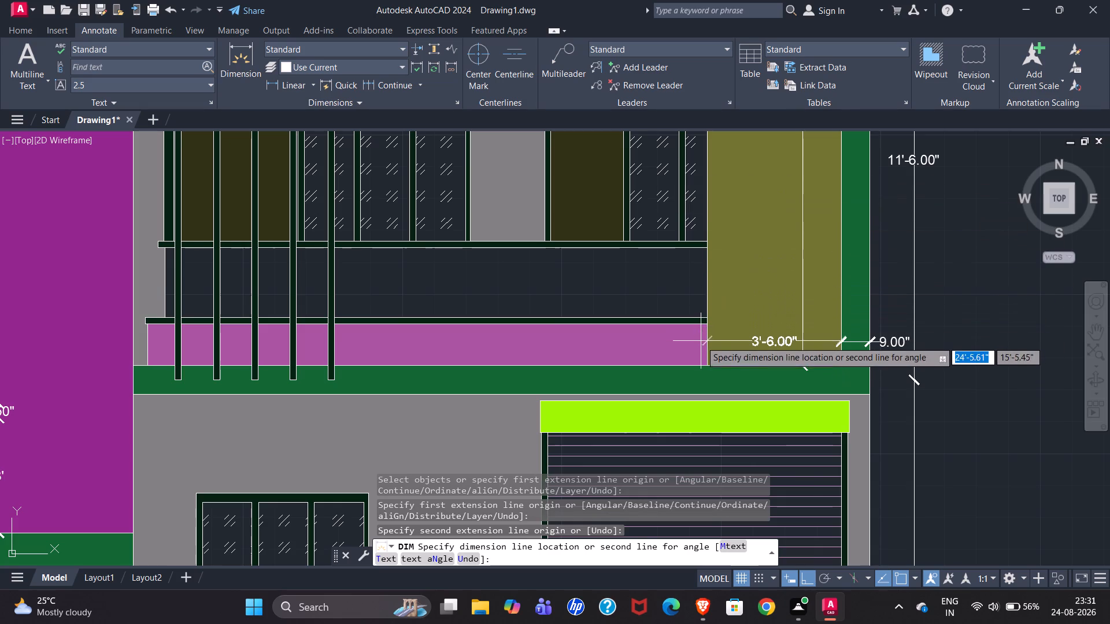
pyautogui.click(838, 341)
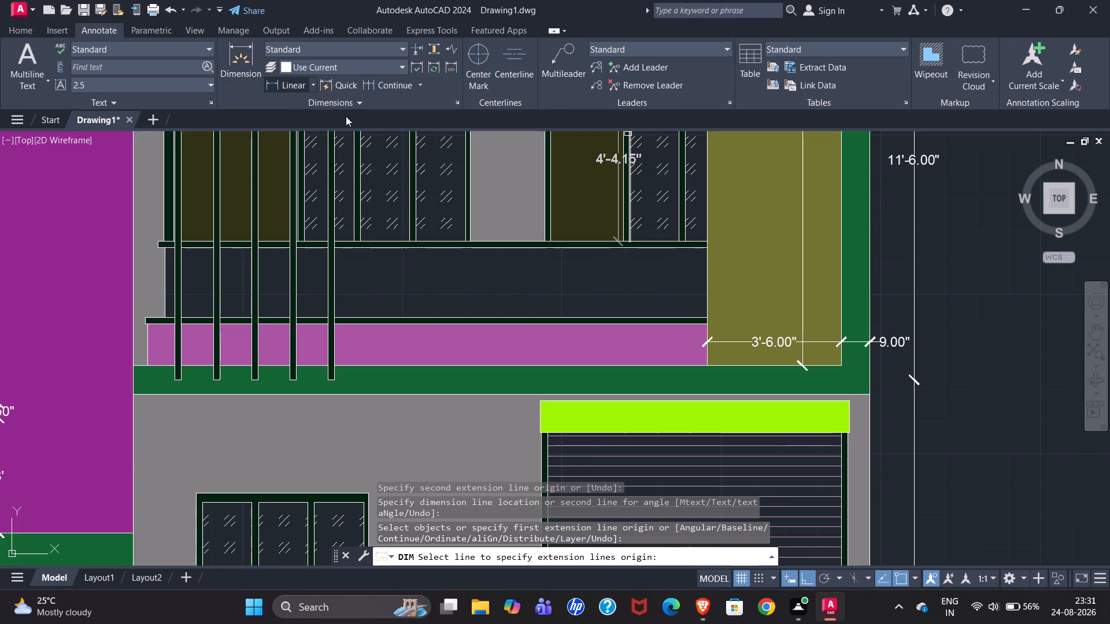
# Continue the horizontal chain from the HPL sheet across the lower balcony's light magenta band and the grey gap up to the purple wall.
pyautogui.click(378, 88)
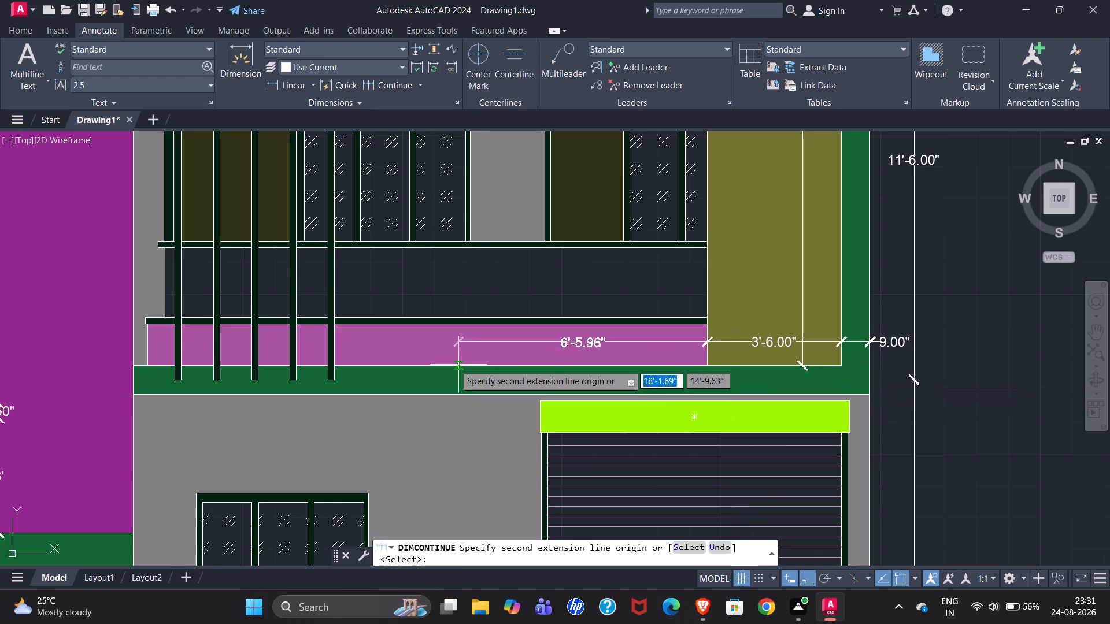
pyautogui.scroll(-2, 865, 361)
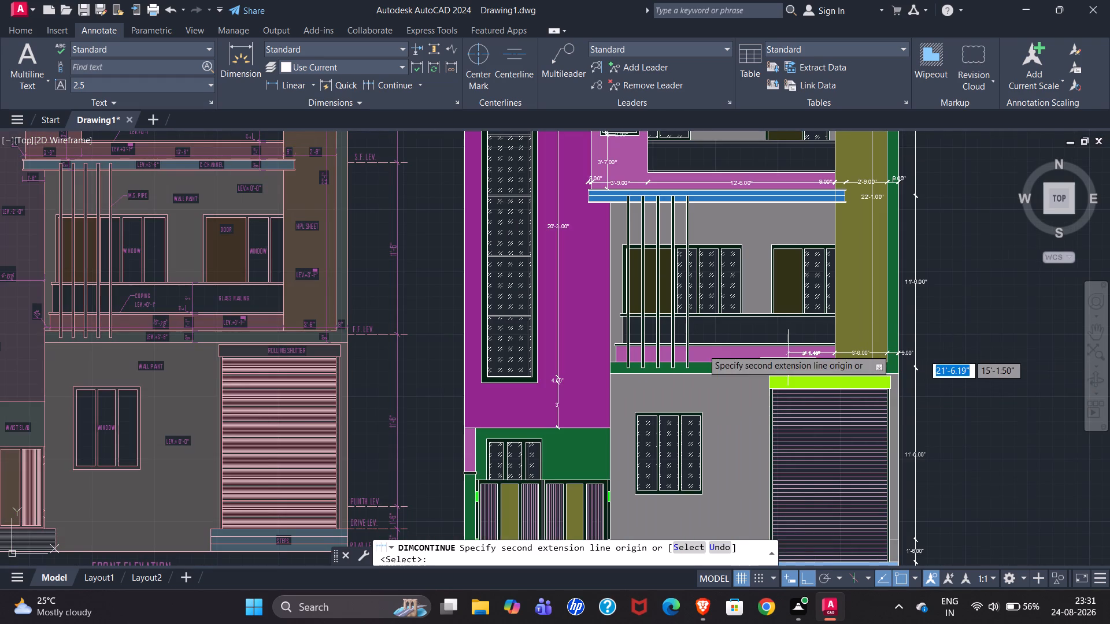
pyautogui.scroll(4, 110, 341)
pyautogui.scroll(-1, 358, 313)
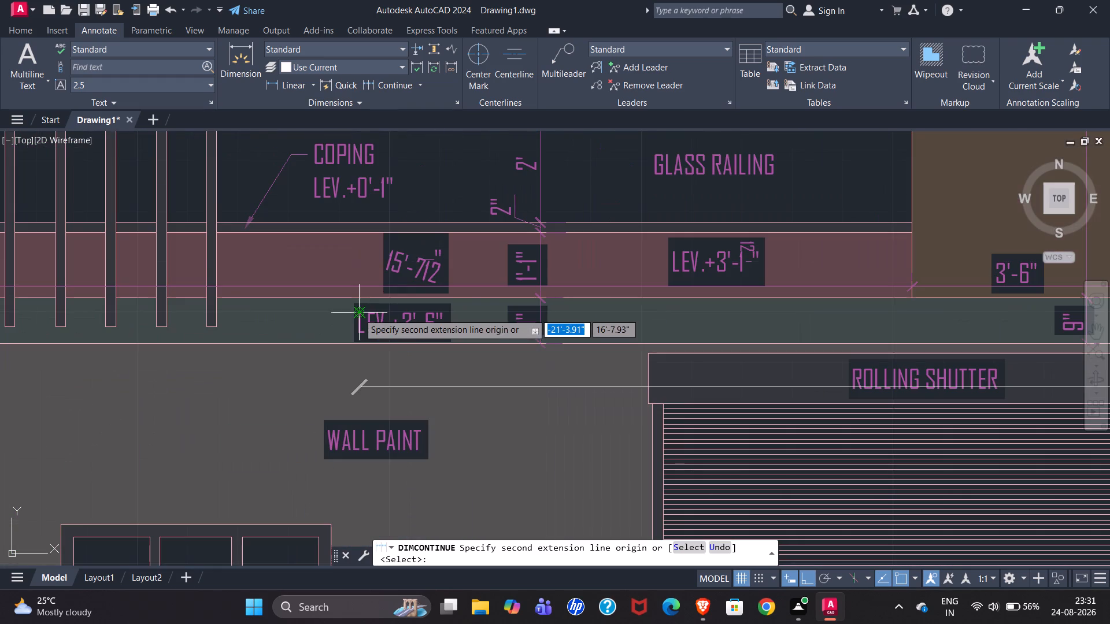
pyautogui.scroll(-1, 346, 305)
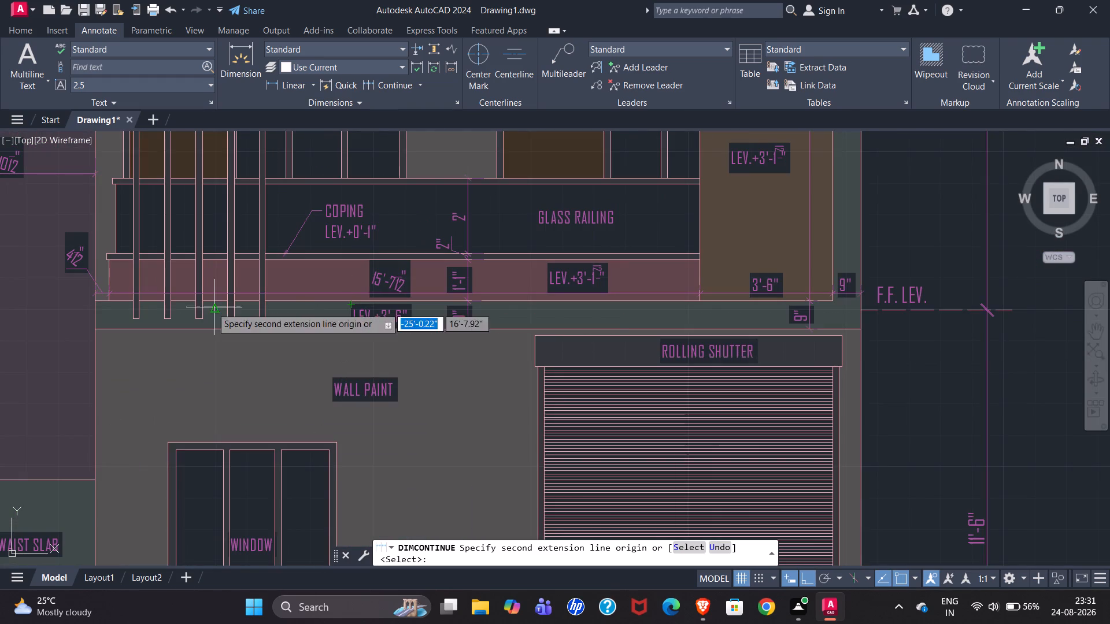
pyautogui.scroll(3, 105, 292)
pyautogui.scroll(-4, 95, 303)
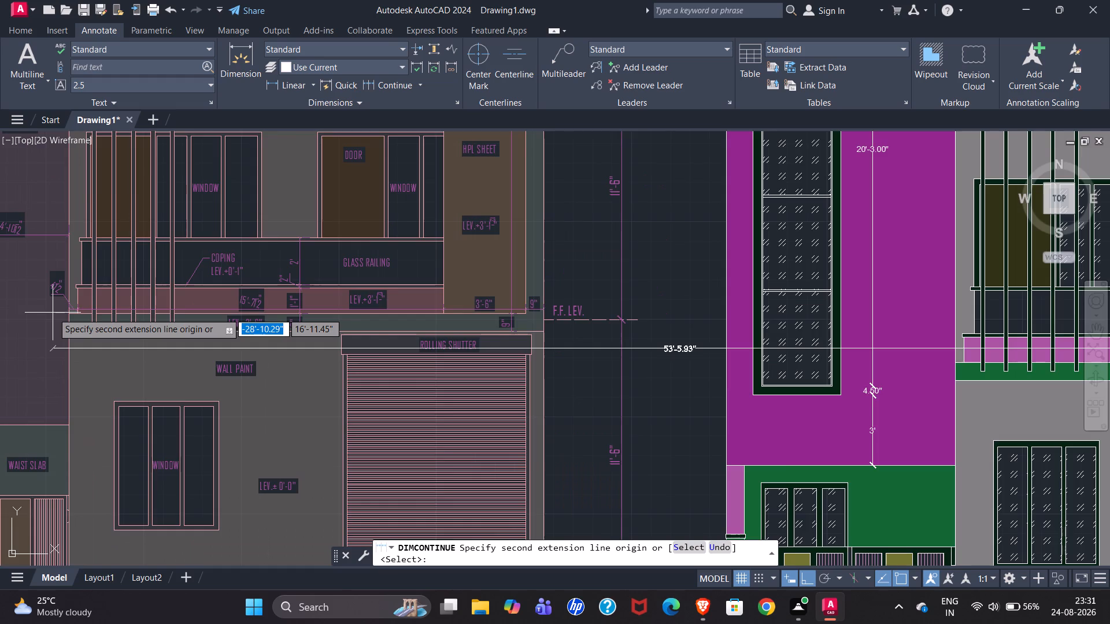
pyautogui.scroll(-1, 53, 313)
pyautogui.scroll(4, 669, 359)
pyautogui.scroll(1, 547, 297)
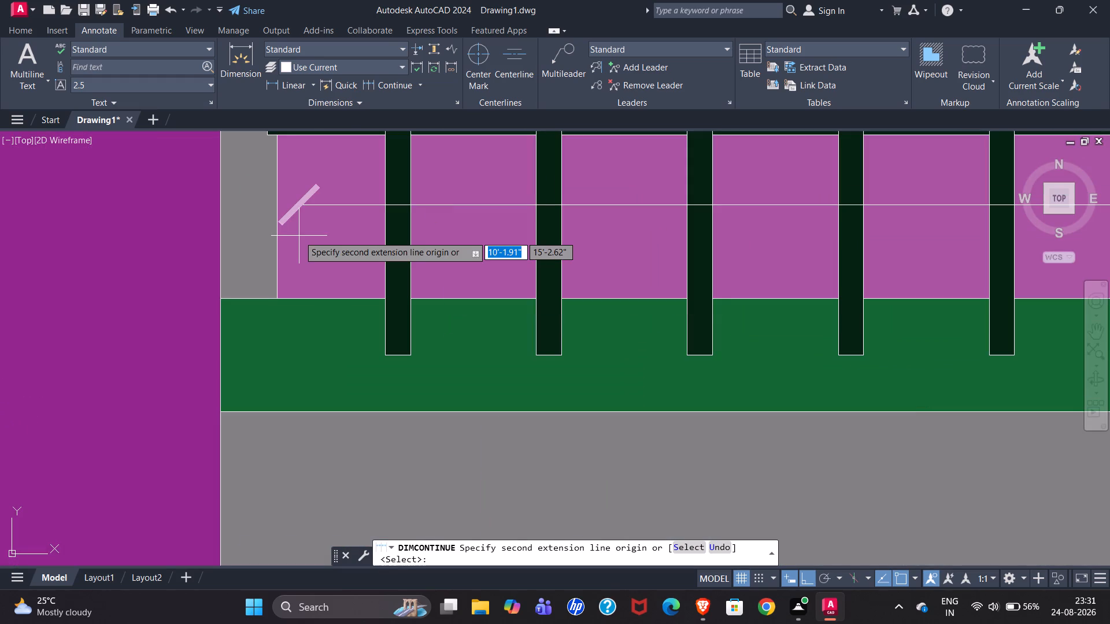
pyautogui.click(279, 205)
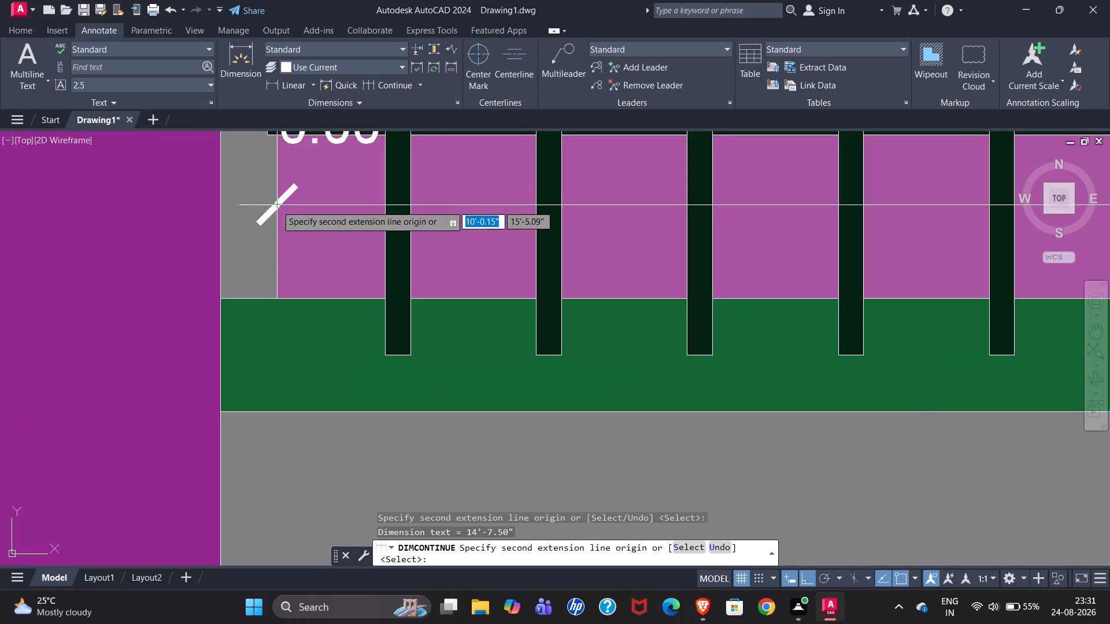
pyautogui.click(221, 205)
pyautogui.scroll(-1, 214, 290)
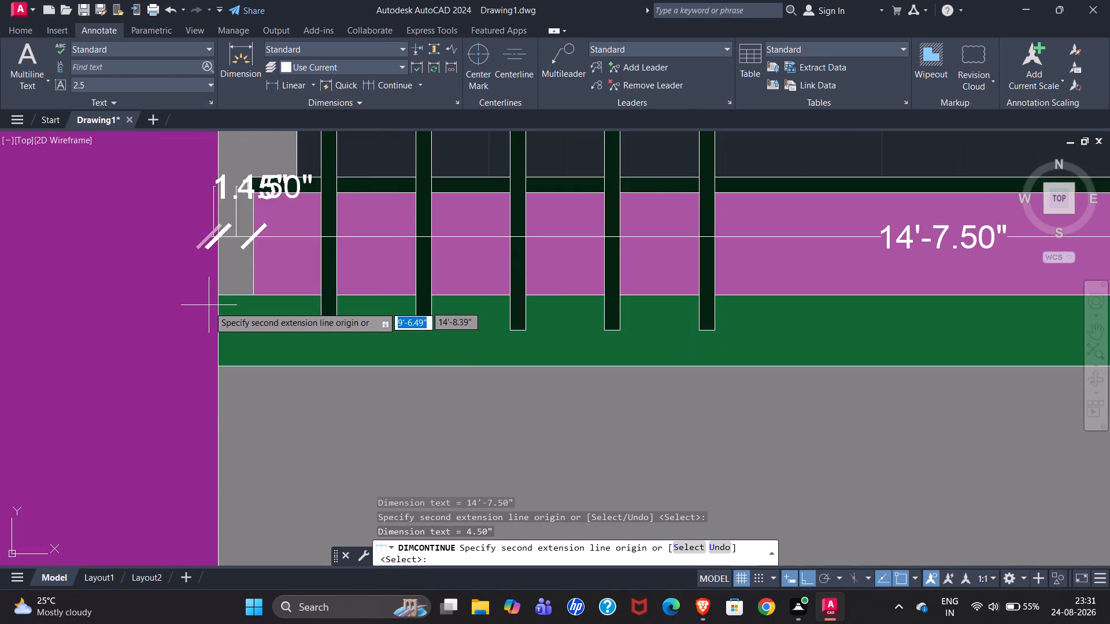
pyautogui.scroll(-1, 209, 309)
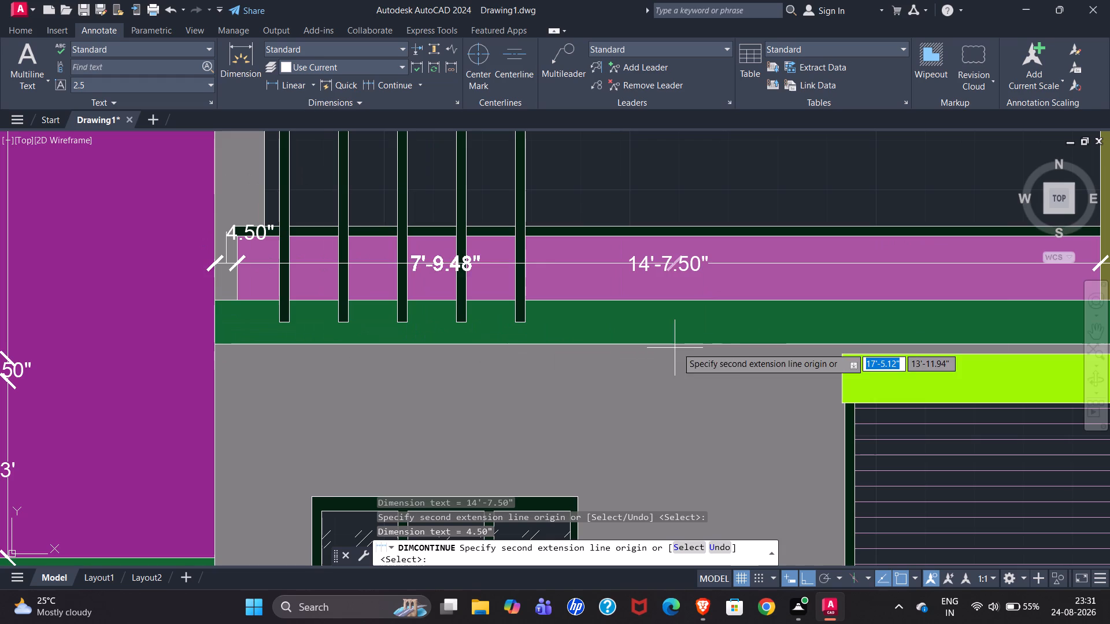
pyautogui.scroll(-2, 391, 391)
pyautogui.scroll(1, 603, 348)
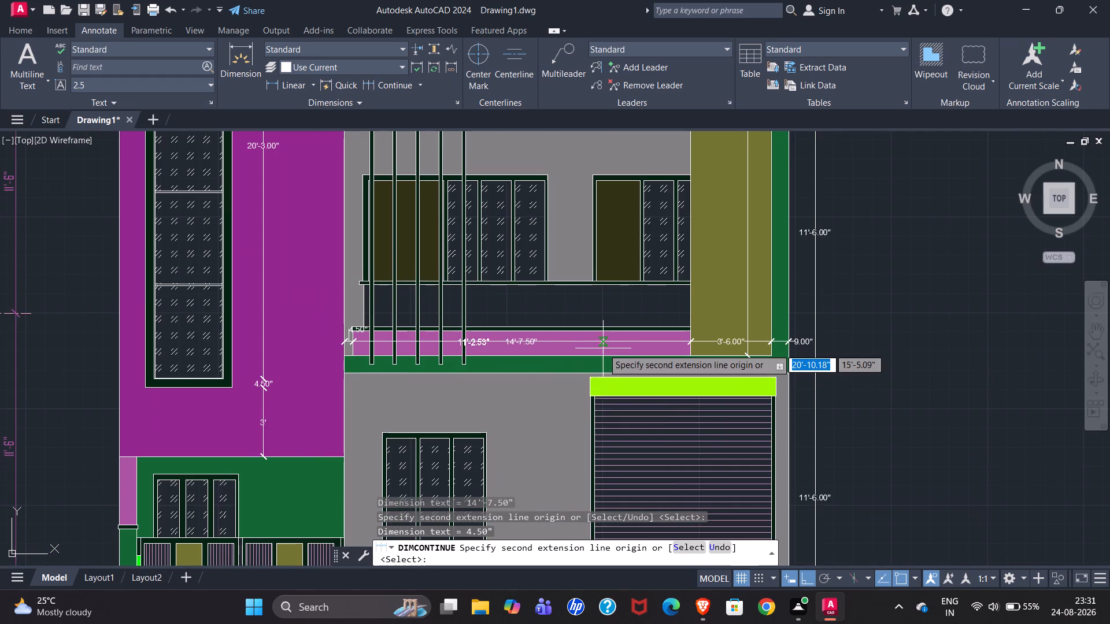
pyautogui.scroll(1, 603, 348)
pyautogui.scroll(-1, 745, 394)
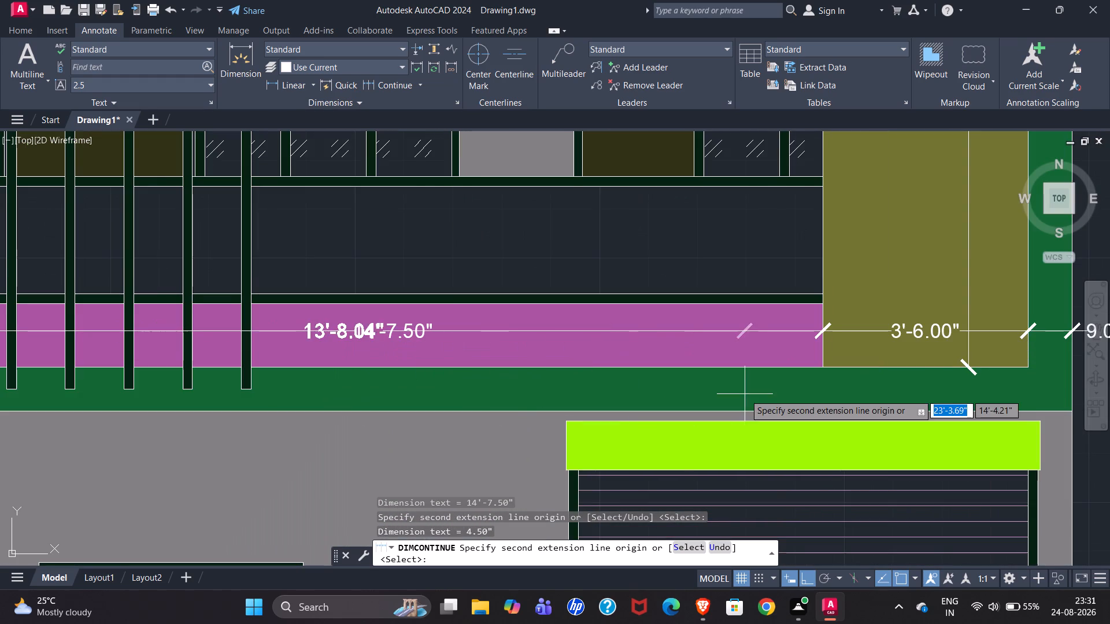
pyautogui.press('Escape')
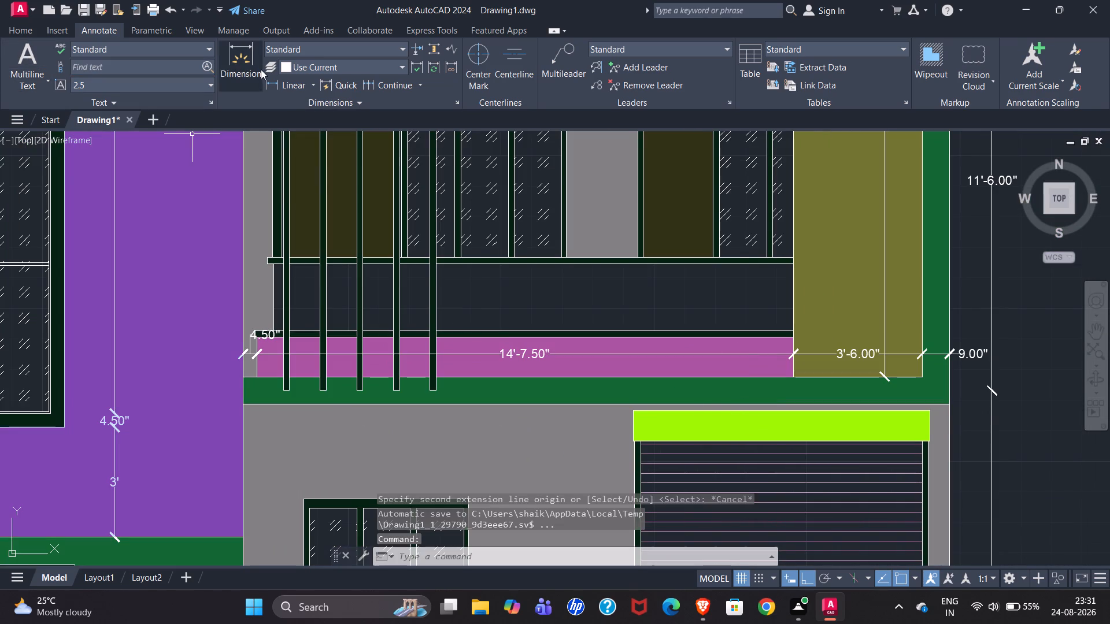
# Dimension the height of the lower balcony's light magenta band with a vertical dimension near the middle of the band.
pyautogui.click(251, 65)
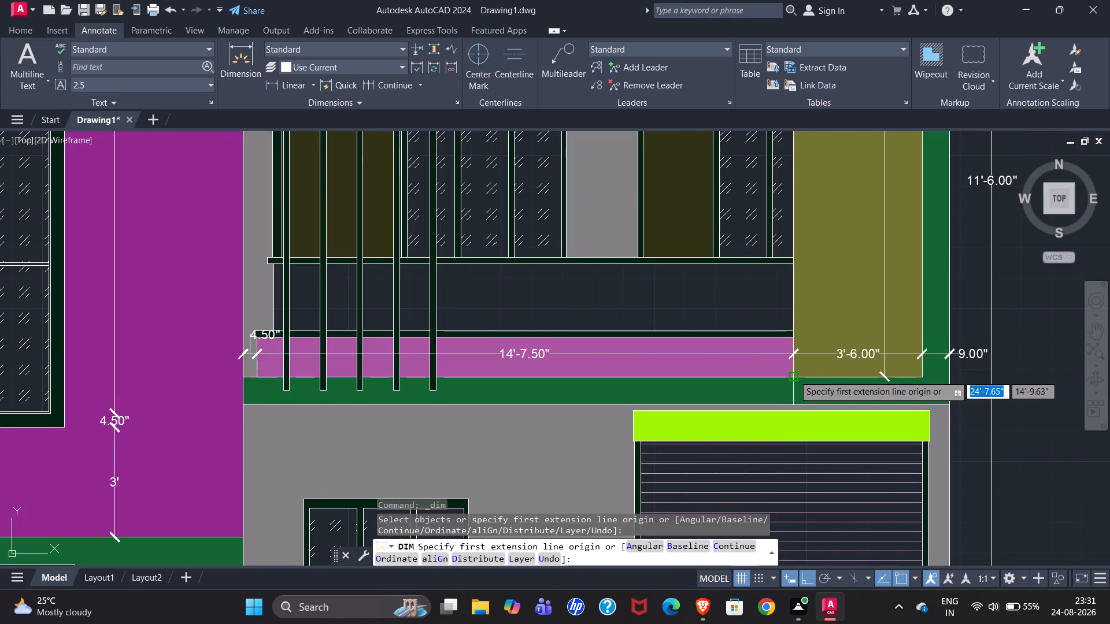
pyautogui.click(794, 373)
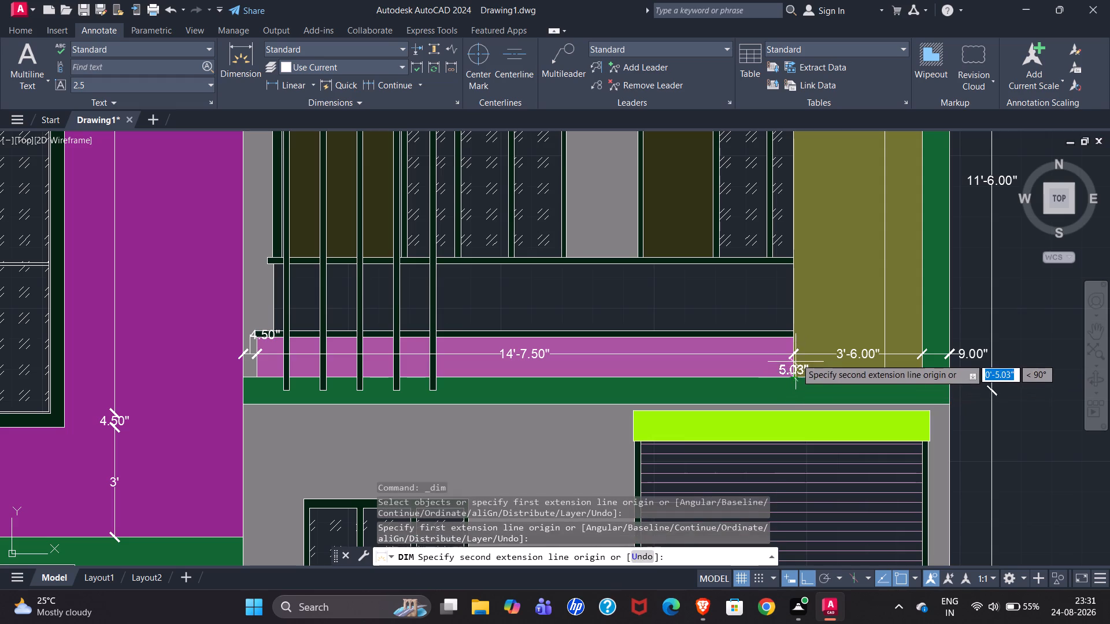
pyautogui.click(793, 336)
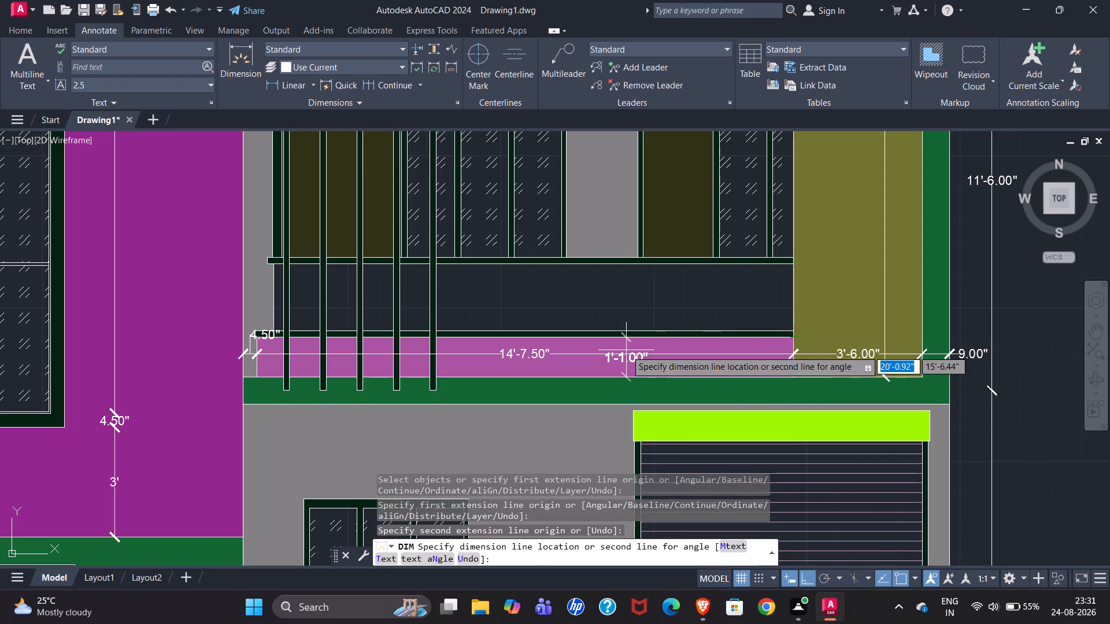
pyautogui.click(626, 350)
# Continue the vertical chain upward across the coping and the lower glass railing to the top of its handrail, following the reference elevation.
pyautogui.scroll(-2, 749, 334)
pyautogui.scroll(3, 68, 282)
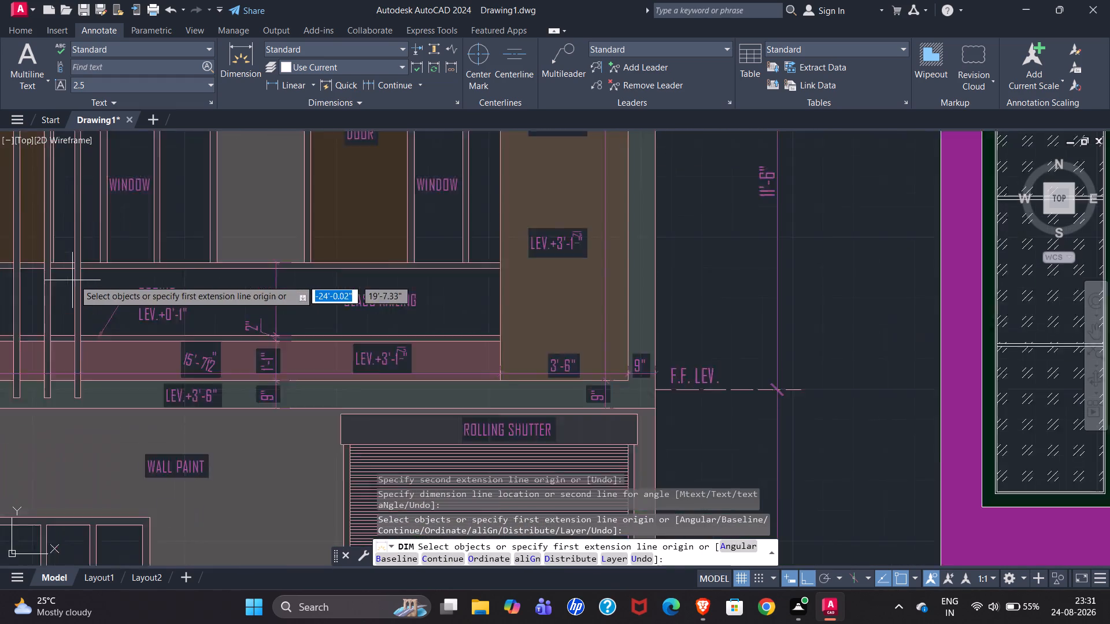
pyautogui.scroll(-2, 158, 346)
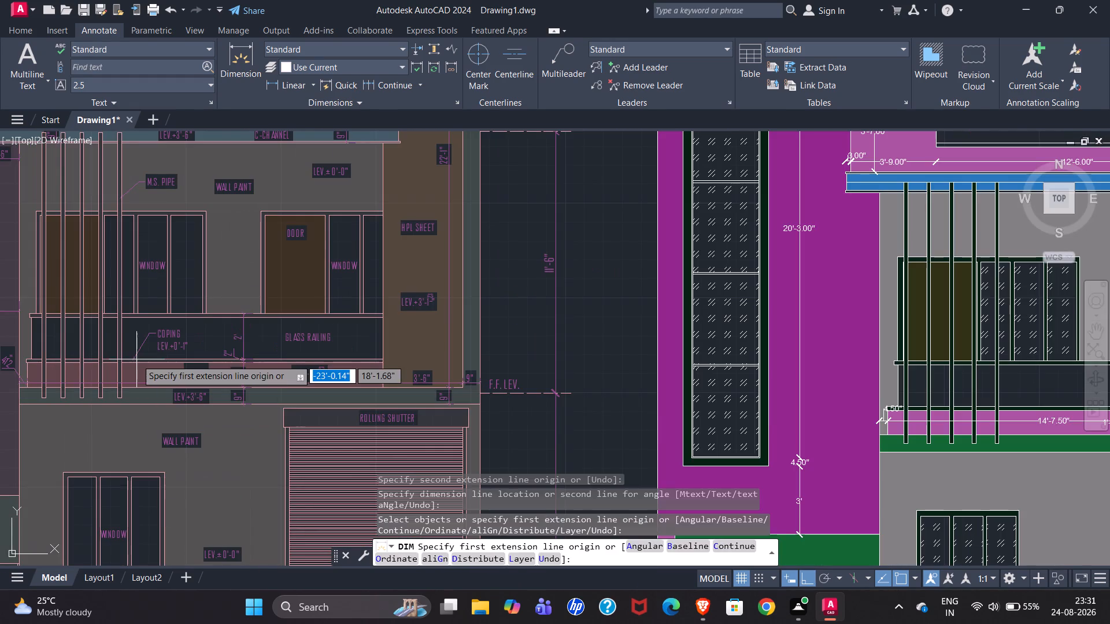
pyautogui.scroll(4, 253, 321)
pyautogui.scroll(-1, 177, 321)
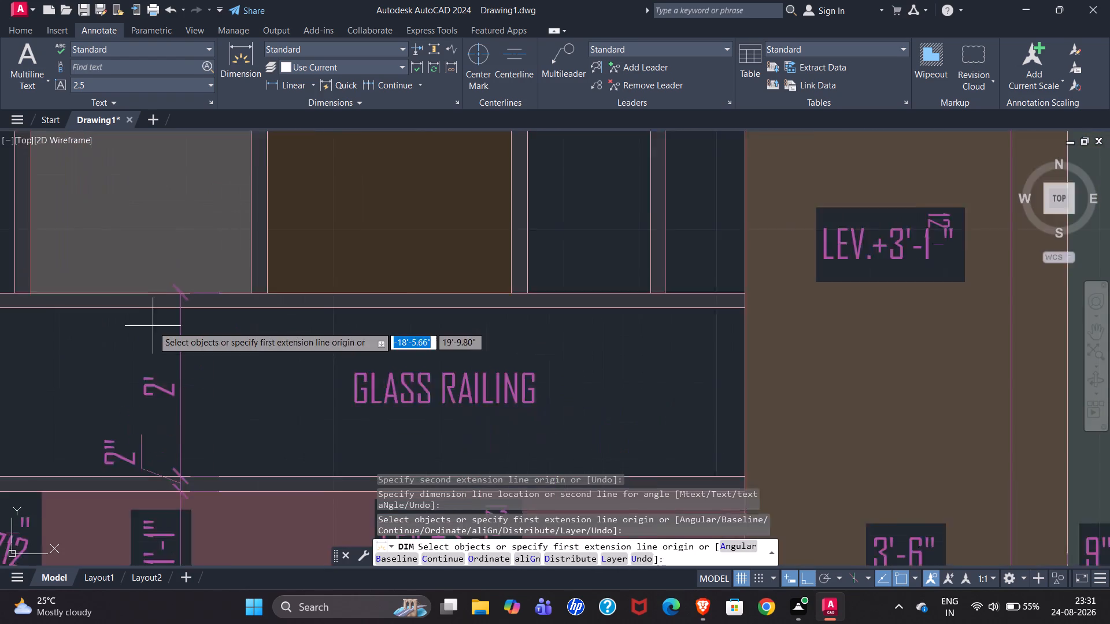
pyautogui.scroll(-2, 151, 326)
pyautogui.scroll(-3, 268, 374)
pyautogui.scroll(4, 547, 391)
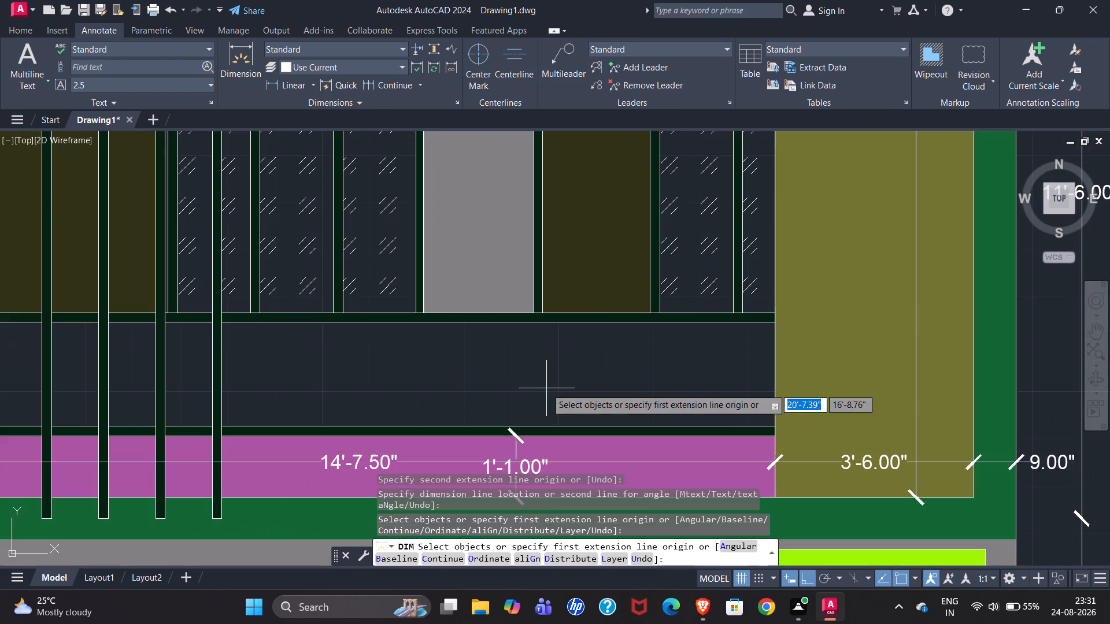
pyautogui.click(398, 83)
pyautogui.scroll(1, 512, 441)
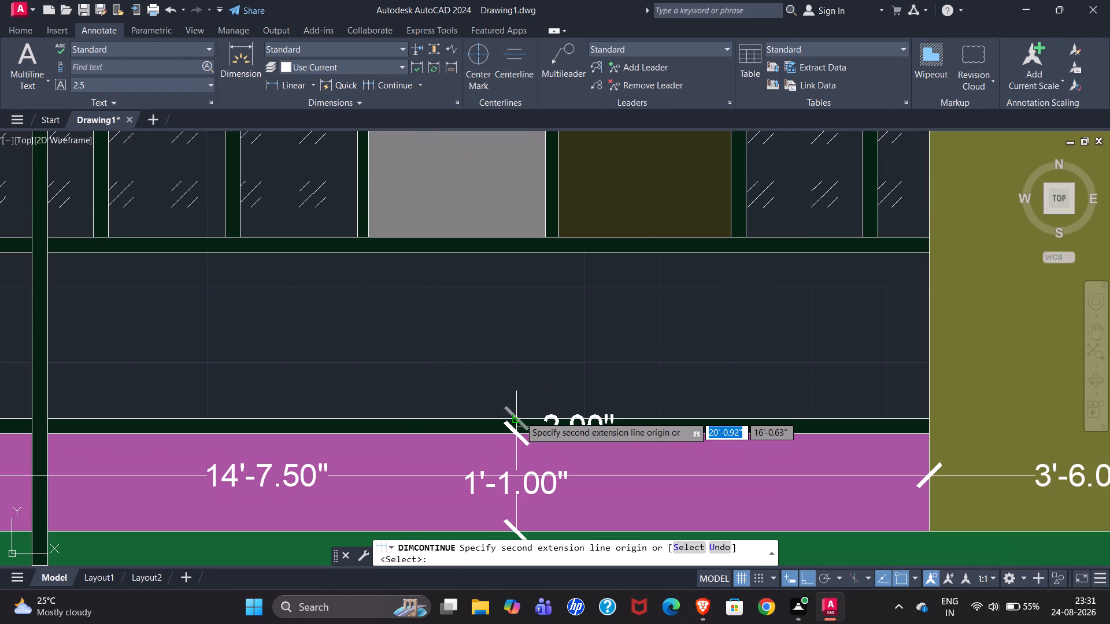
pyautogui.click(520, 415)
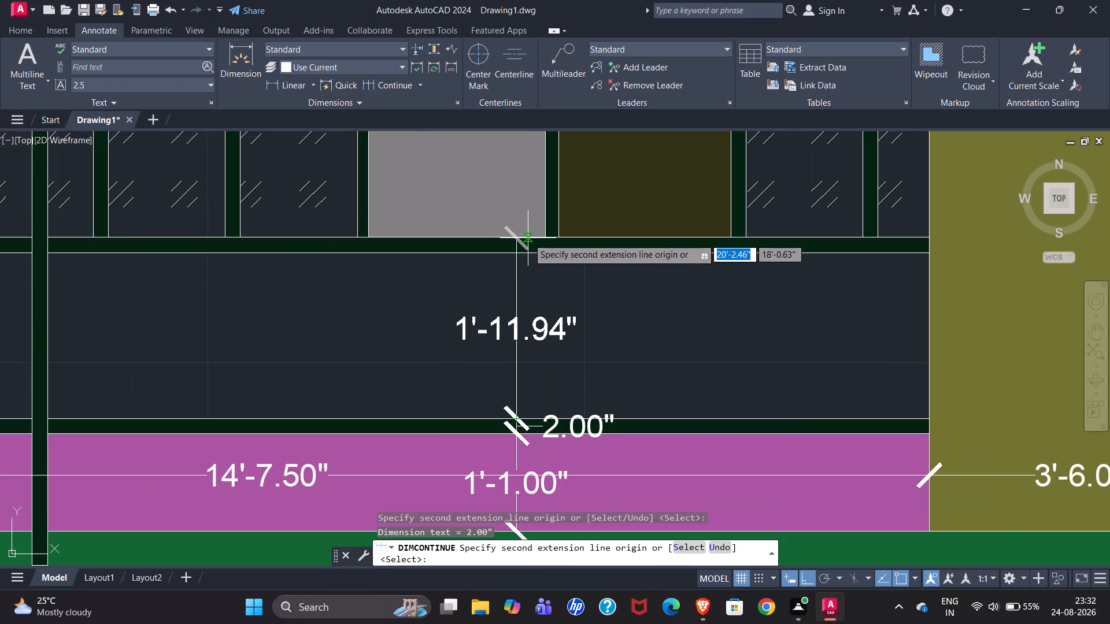
pyautogui.click(519, 238)
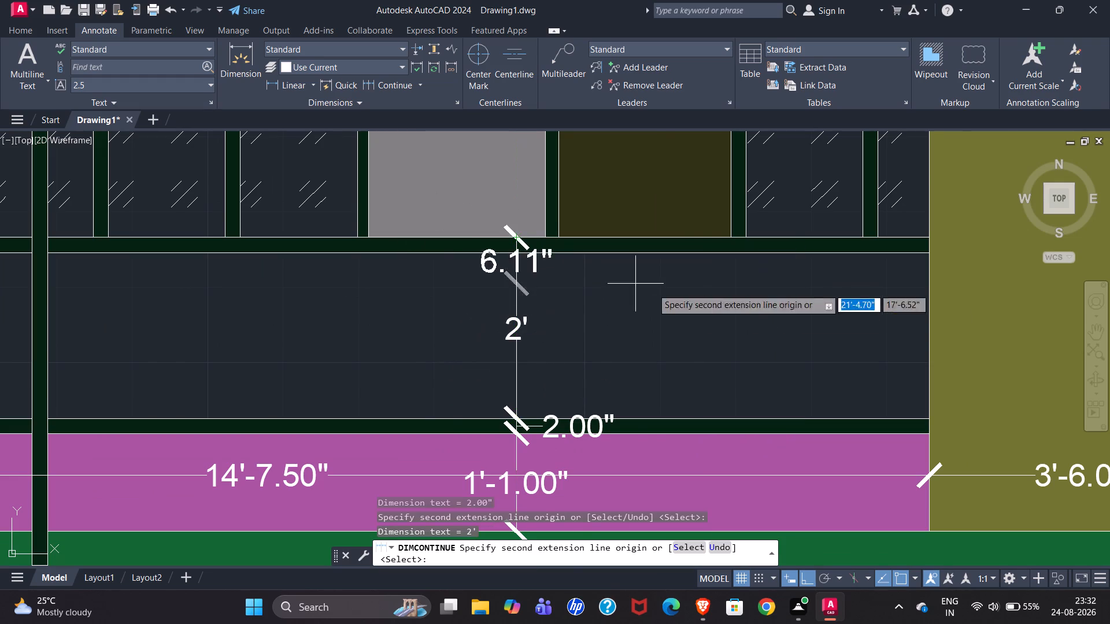
pyautogui.scroll(-1, 828, 338)
pyautogui.scroll(-1, 462, 349)
pyautogui.press('Escape')
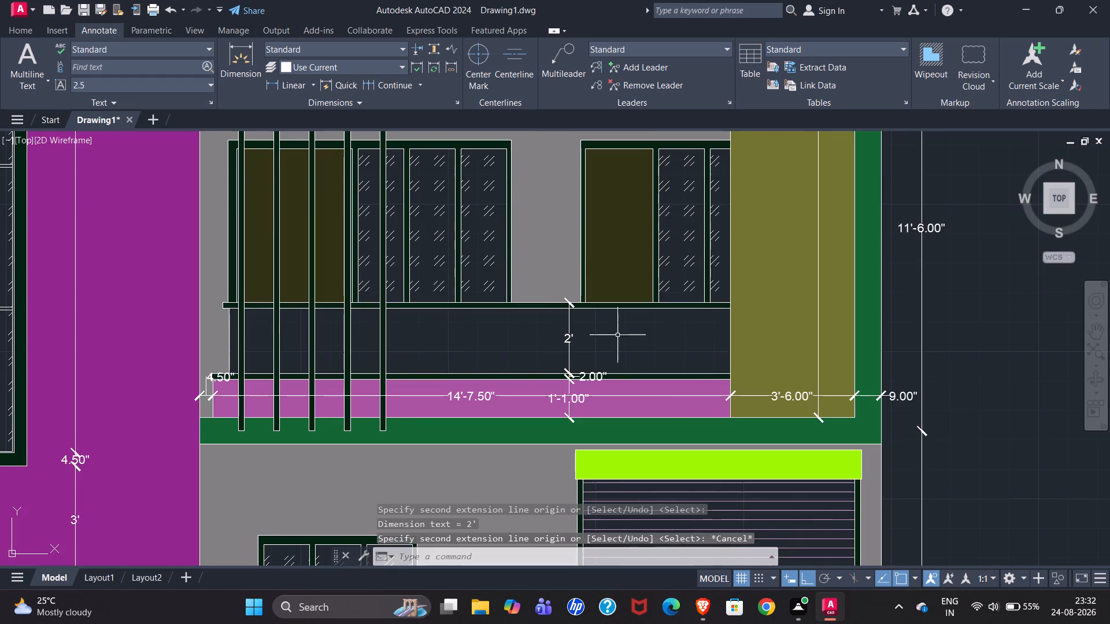
# Compare the lower balcony and slab band dimensions on the redrawn elevation with those on the annotated reference elevation.
pyautogui.scroll(-1, 705, 344)
pyautogui.scroll(-1, 550, 359)
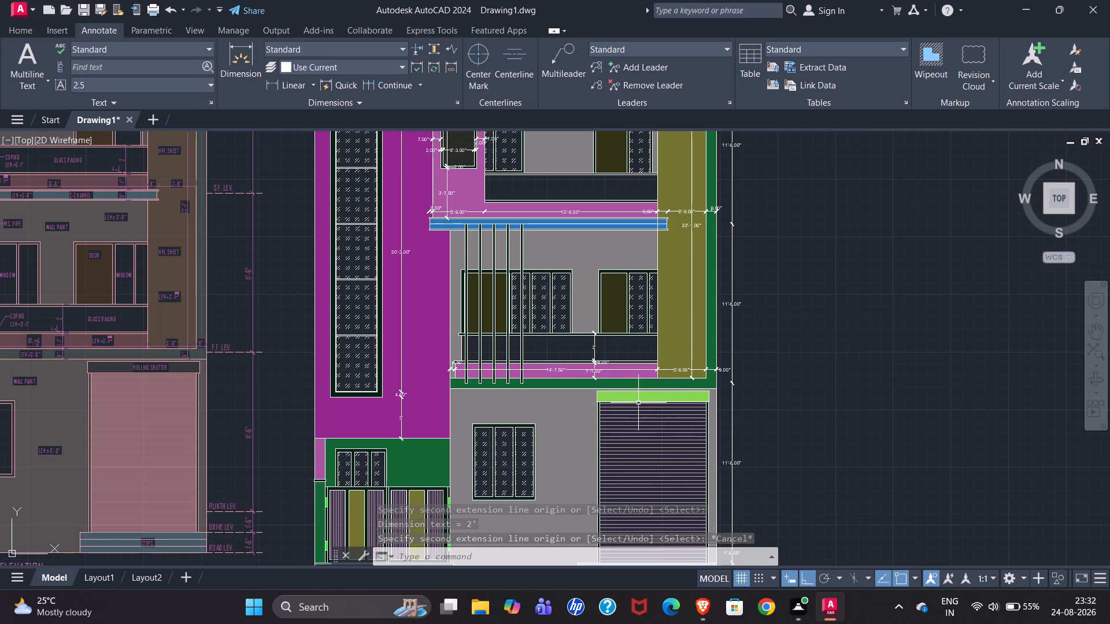
pyautogui.scroll(2, 621, 388)
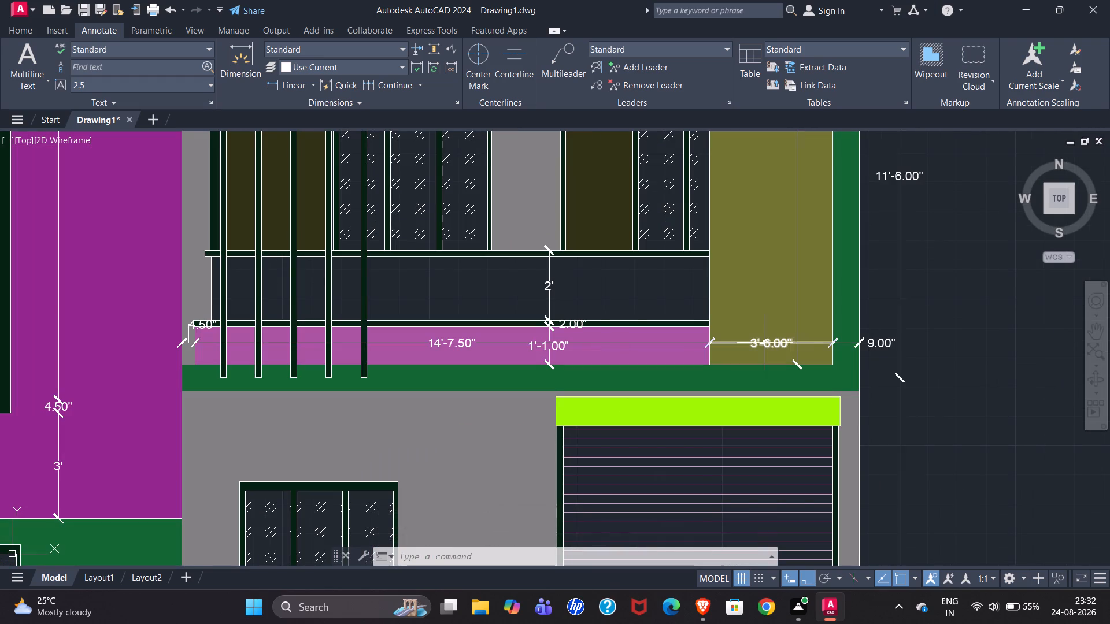
pyautogui.scroll(-2, 528, 385)
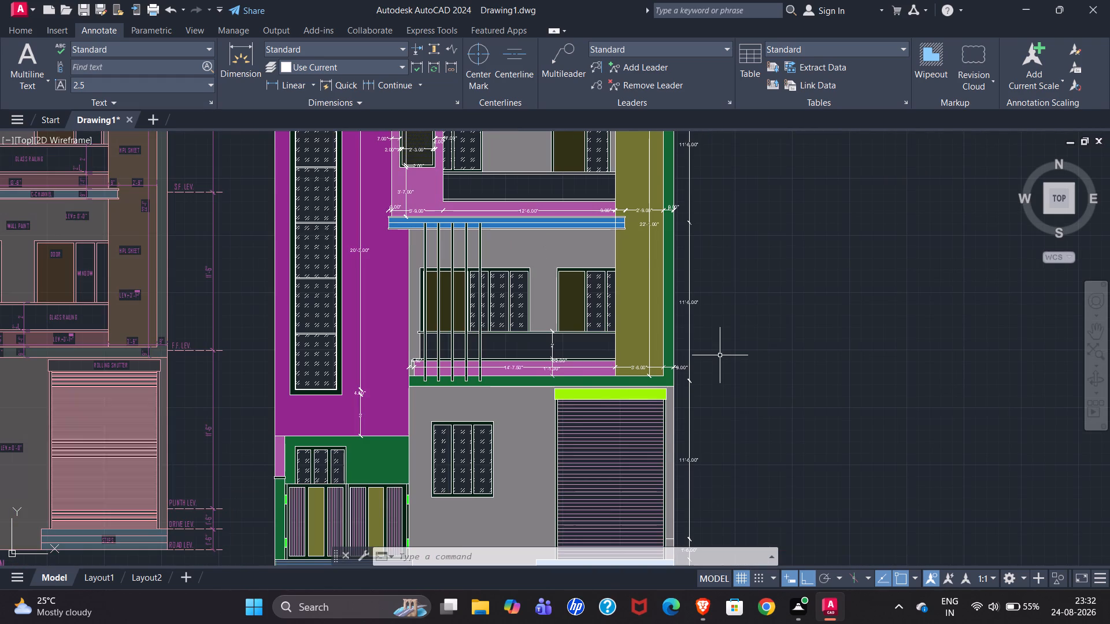
pyautogui.scroll(-1, 876, 373)
pyautogui.scroll(3, 338, 351)
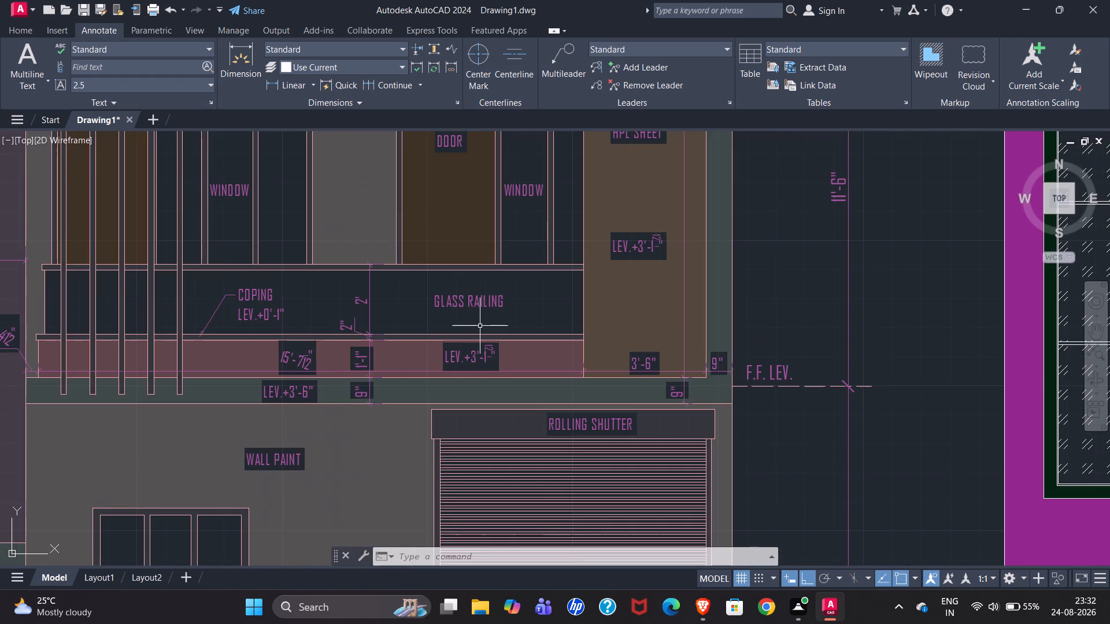
pyautogui.scroll(-1, 556, 321)
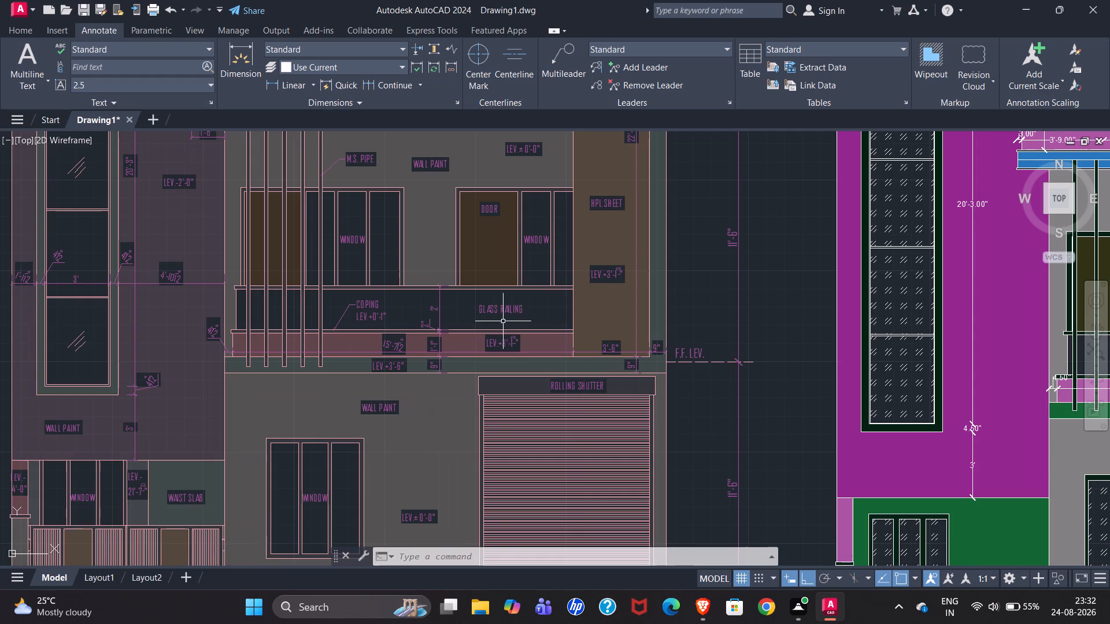
pyautogui.scroll(2, 343, 314)
pyautogui.scroll(-1, 430, 299)
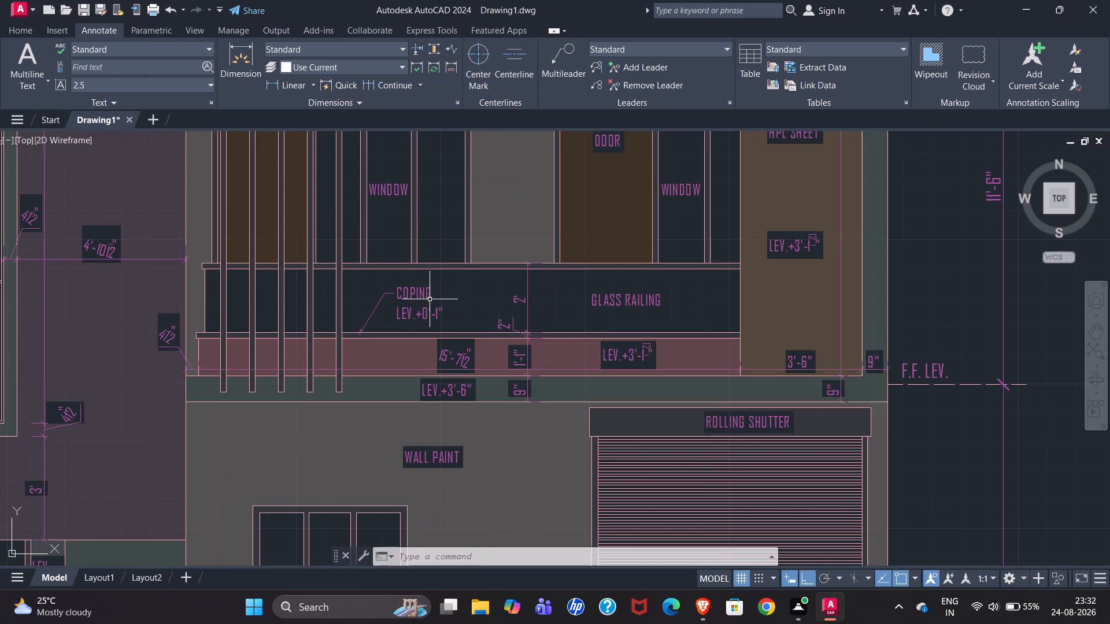
pyautogui.scroll(-1, 424, 302)
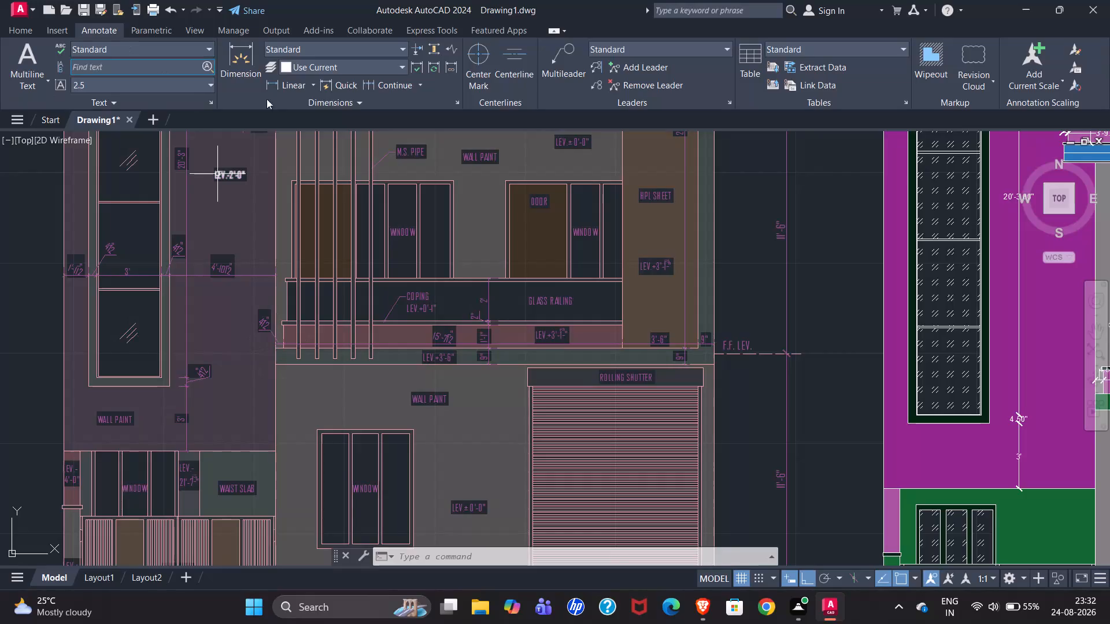
pyautogui.scroll(-1, 272, 403)
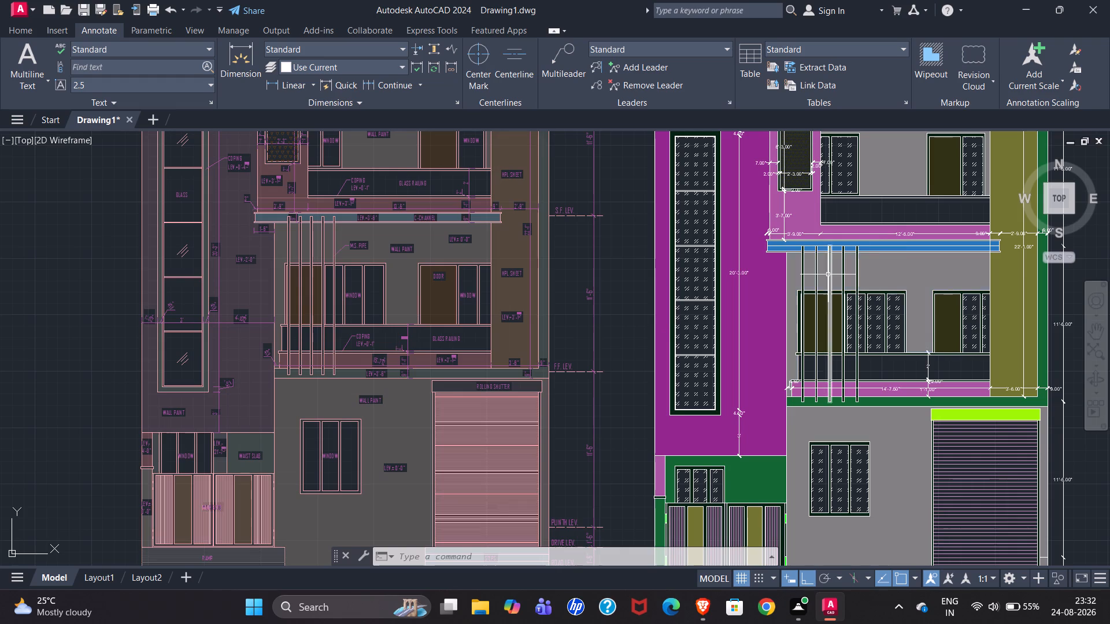
pyautogui.scroll(2, 906, 252)
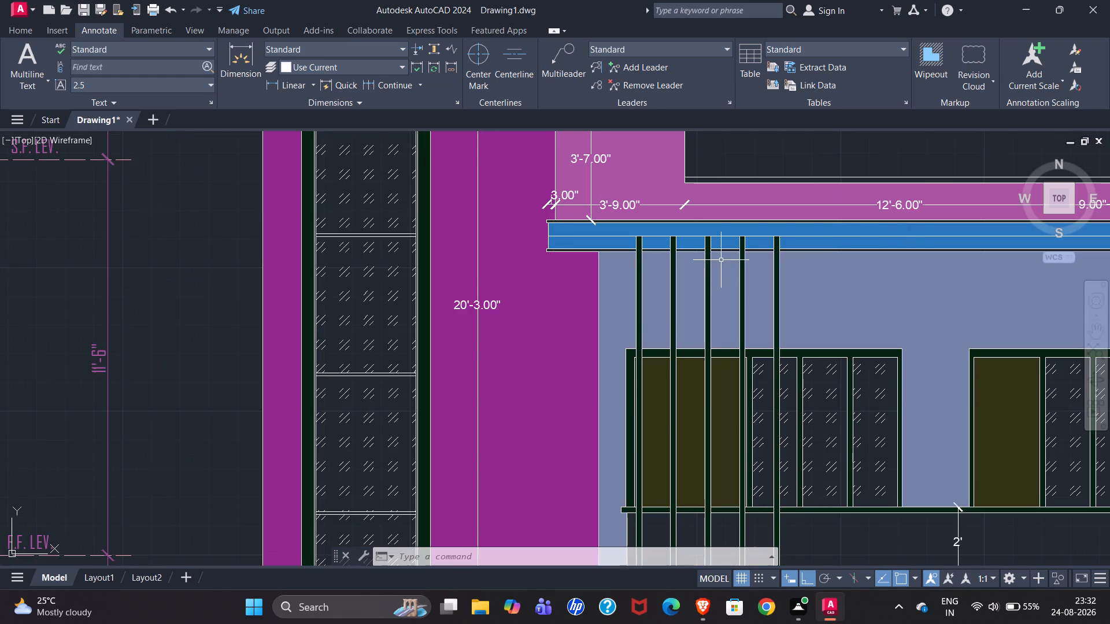
pyautogui.scroll(-1, 649, 274)
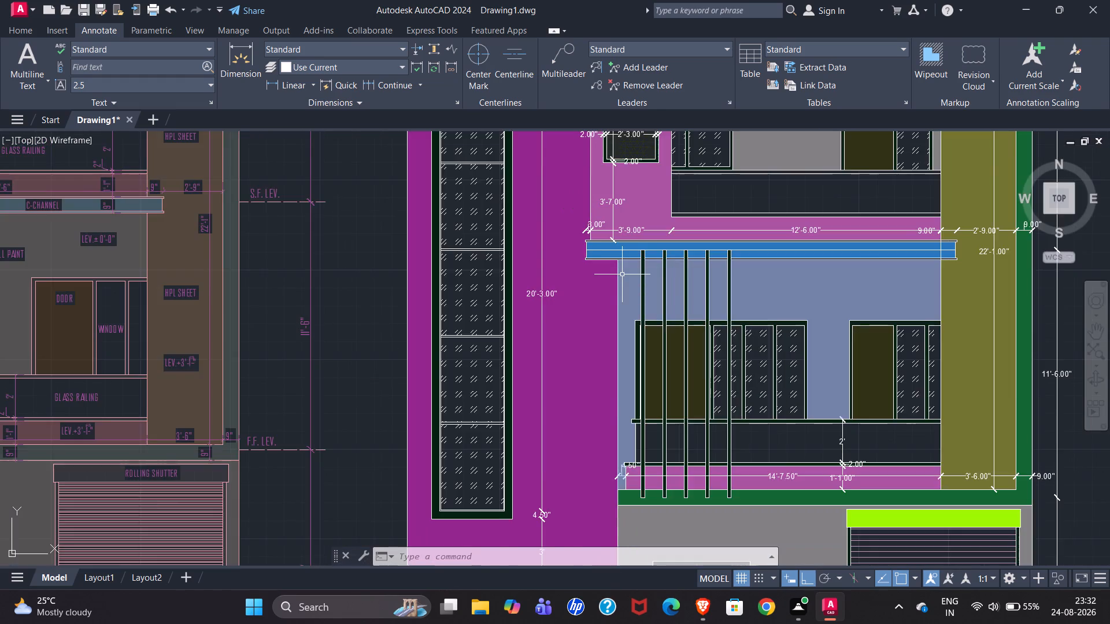
pyautogui.scroll(-1, 624, 274)
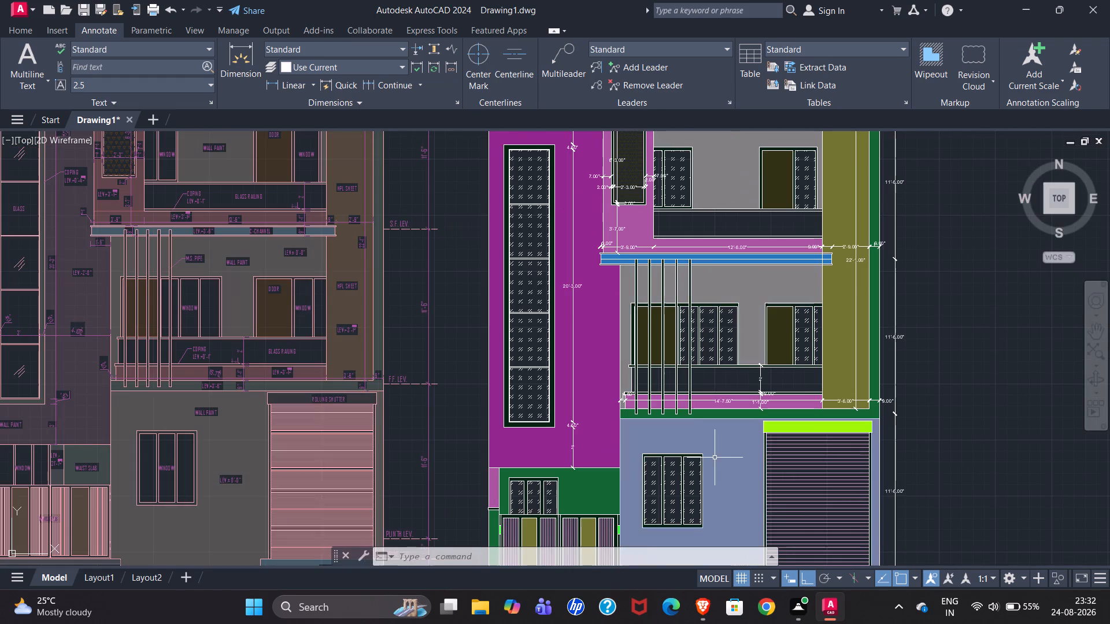
pyautogui.scroll(3, 610, 433)
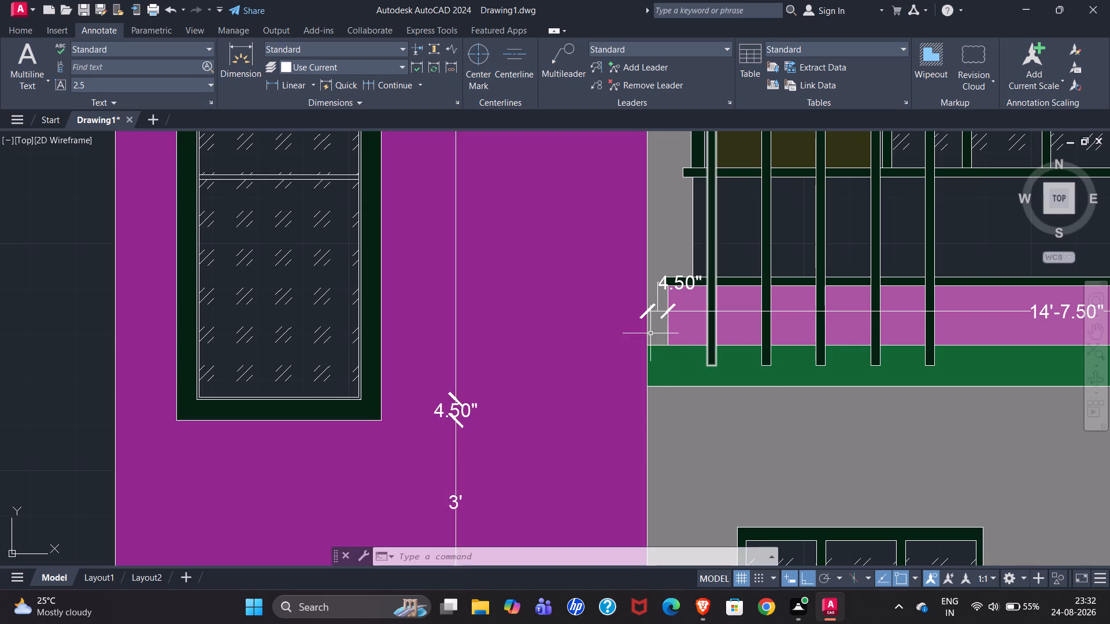
pyautogui.scroll(-2, 583, 326)
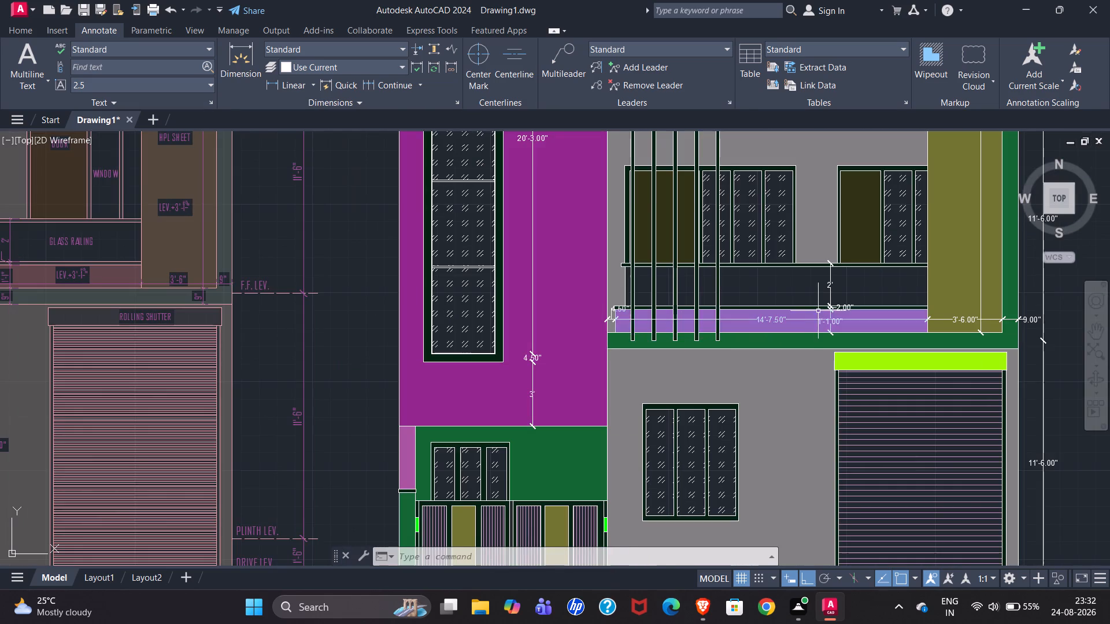
pyautogui.scroll(1, 720, 300)
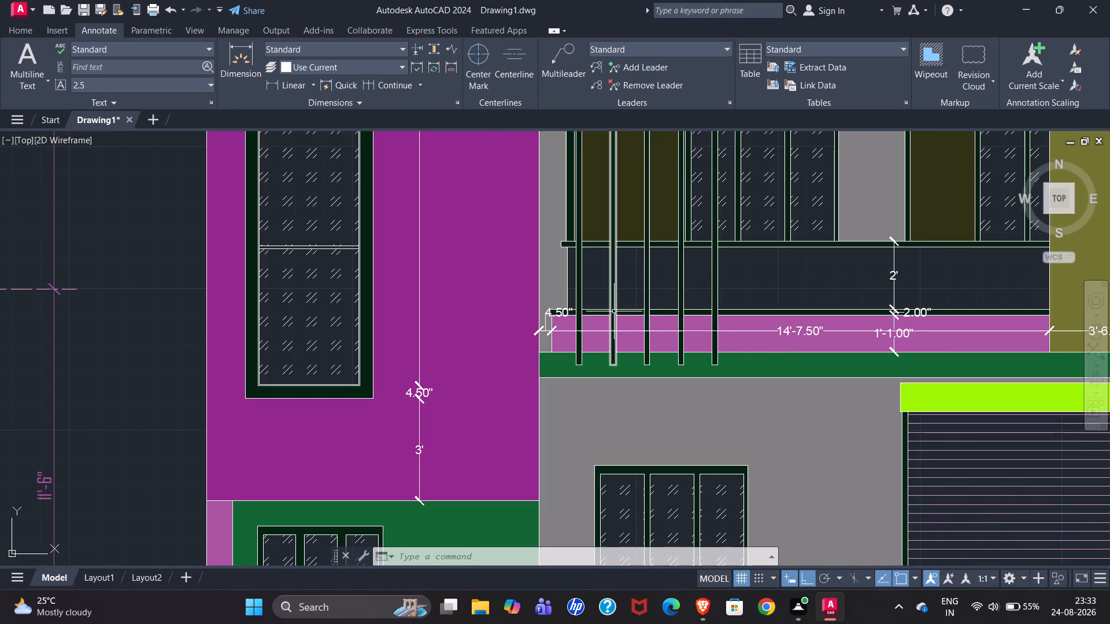
pyautogui.scroll(-1, 604, 313)
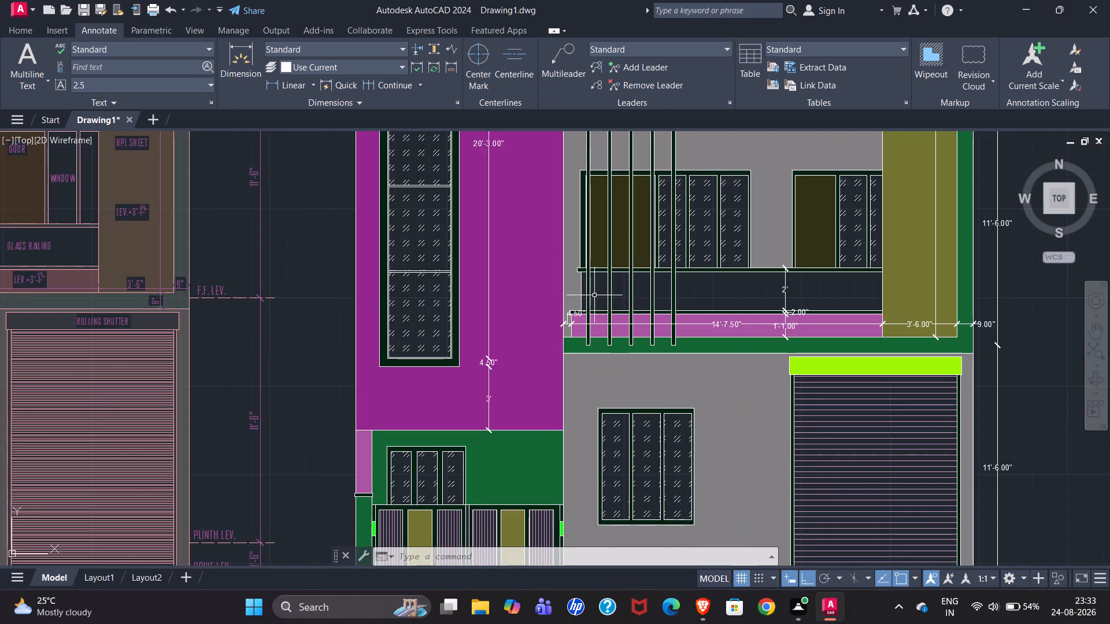
pyautogui.scroll(3, 577, 270)
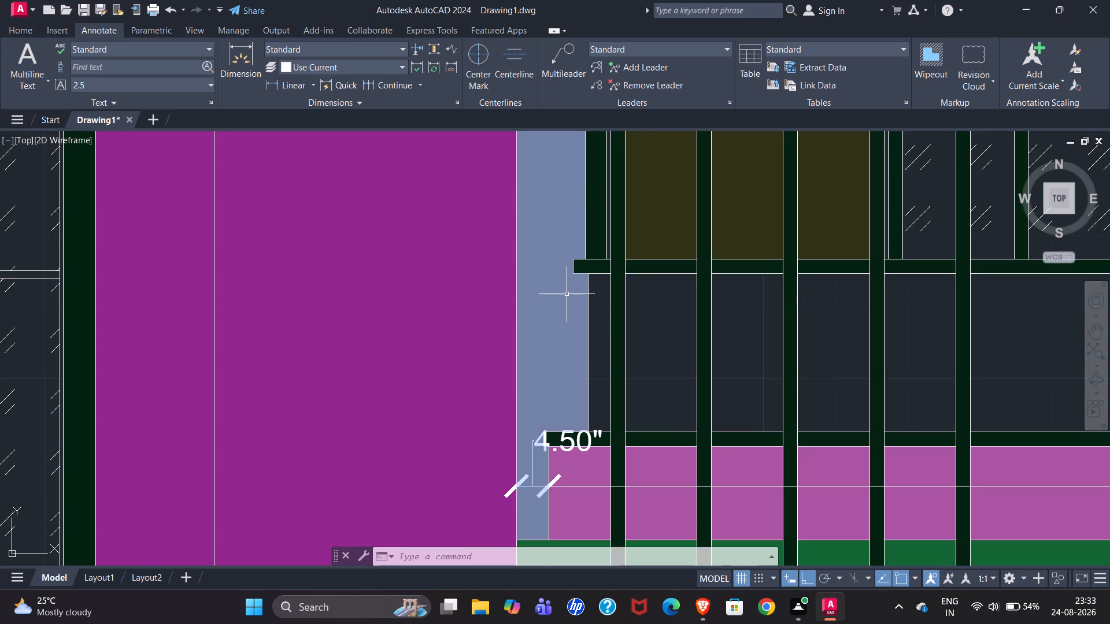
pyautogui.scroll(-2, 558, 307)
pyautogui.scroll(-2, 597, 333)
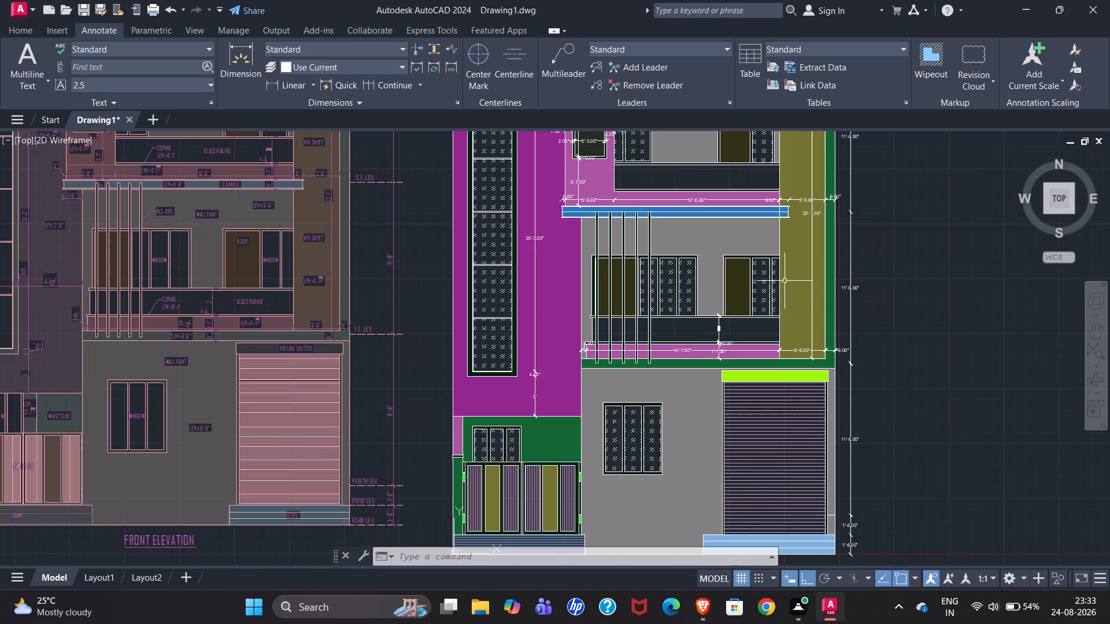
# Examine the reference elevation's lower balcony, ground floor and tall-window wall for dimensions still missing from the redrawn elevation.
pyautogui.scroll(2, 58, 330)
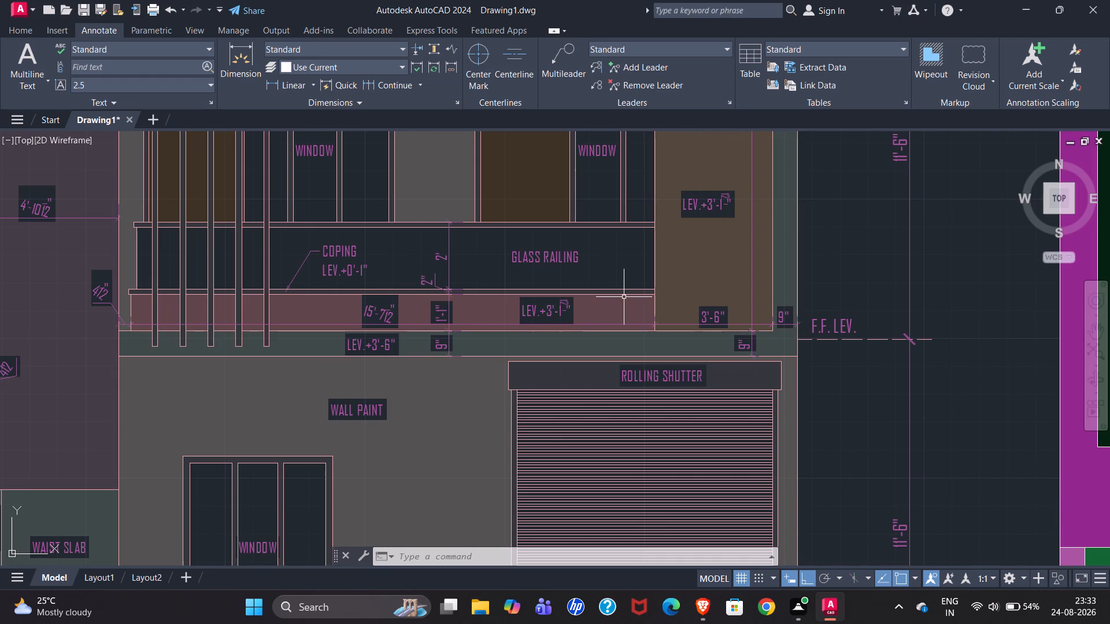
pyautogui.scroll(-1, 624, 297)
pyautogui.scroll(-1, 521, 305)
pyautogui.scroll(1, 313, 343)
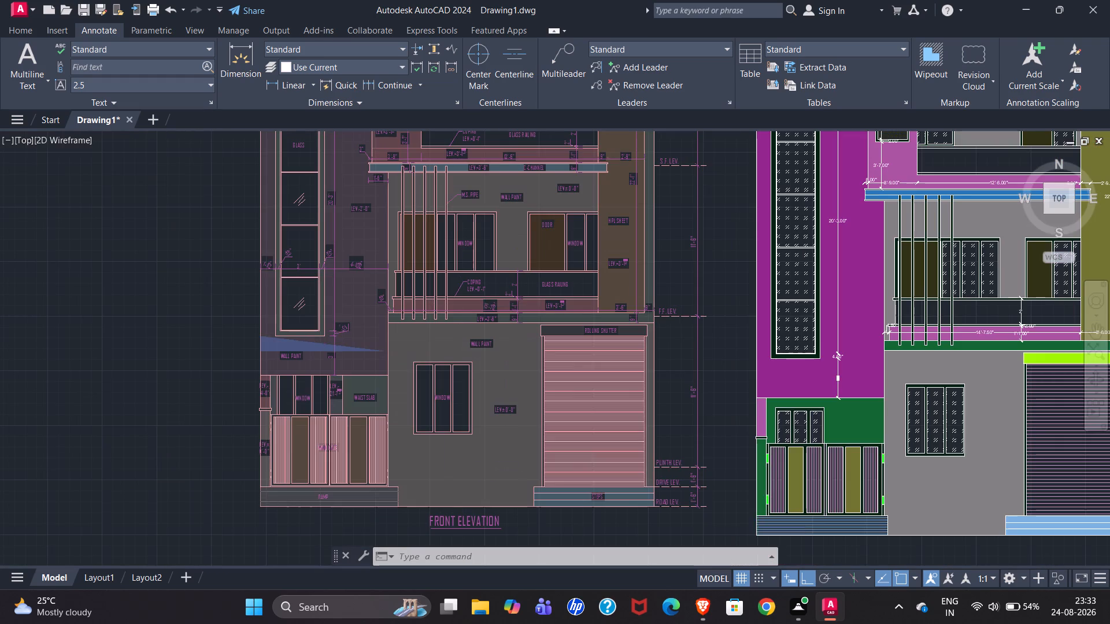
pyautogui.scroll(-2, 281, 314)
pyautogui.scroll(3, 636, 343)
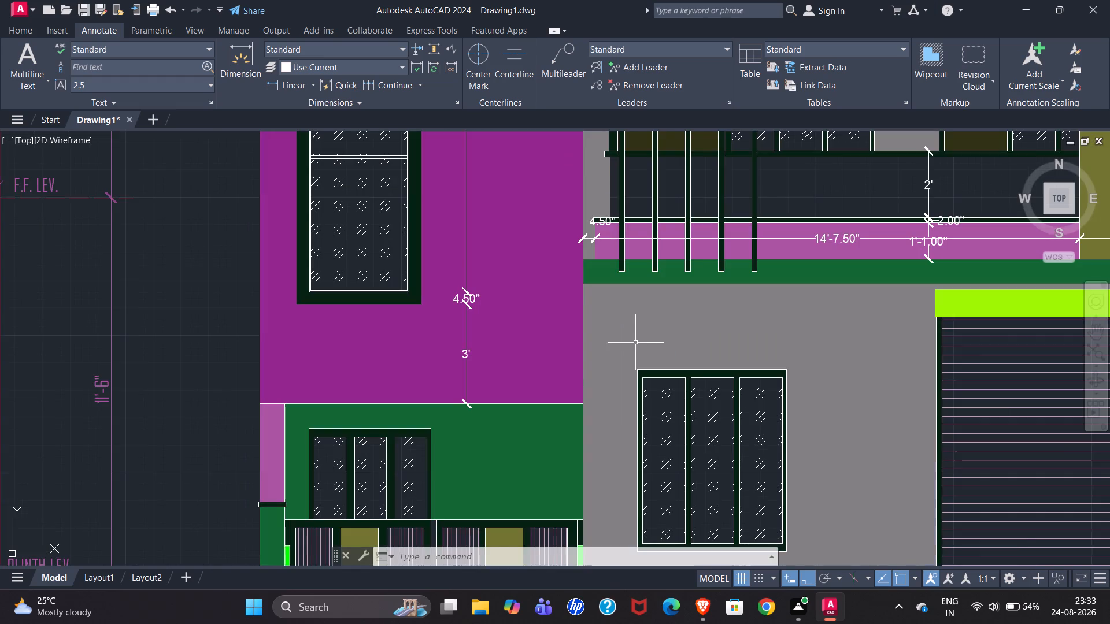
pyautogui.scroll(-2, 635, 325)
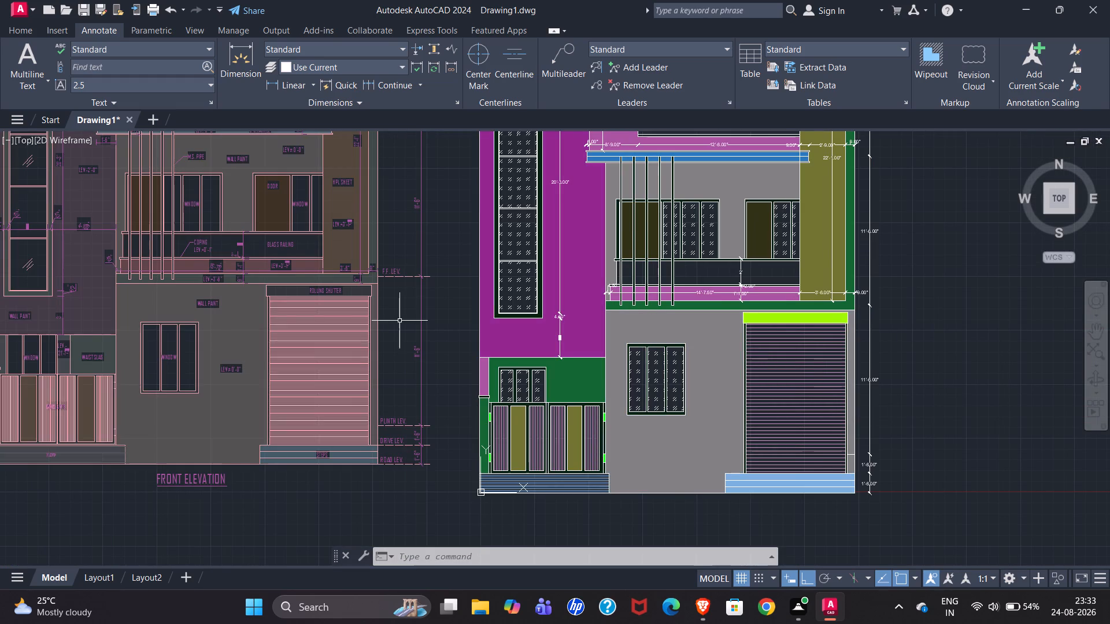
pyautogui.scroll(-1, 533, 336)
pyautogui.scroll(3, 197, 361)
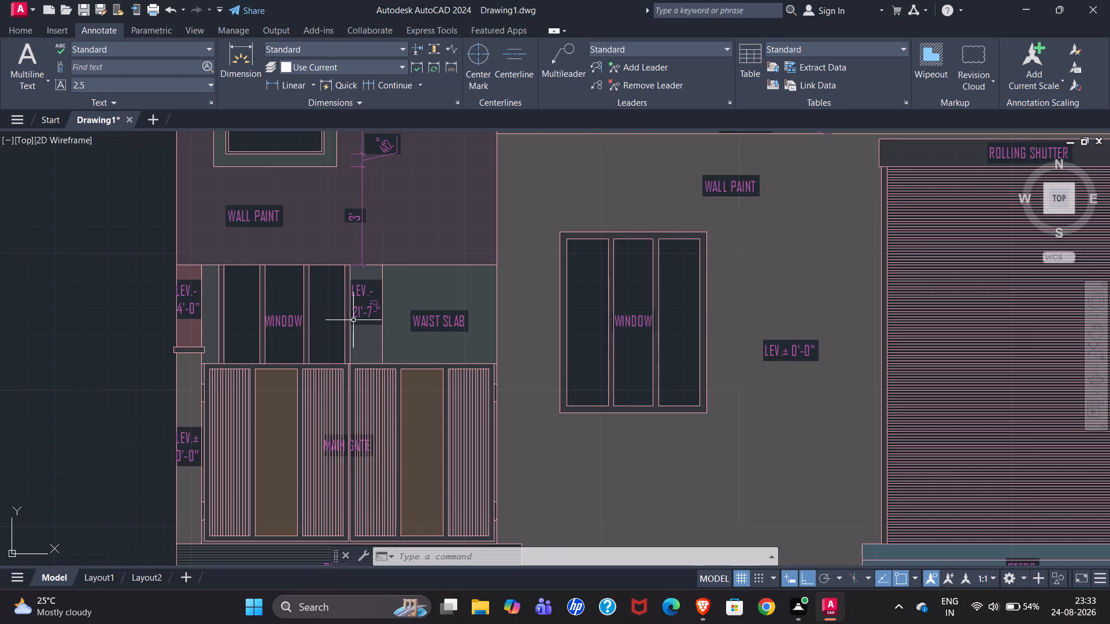
pyautogui.scroll(-1, 162, 279)
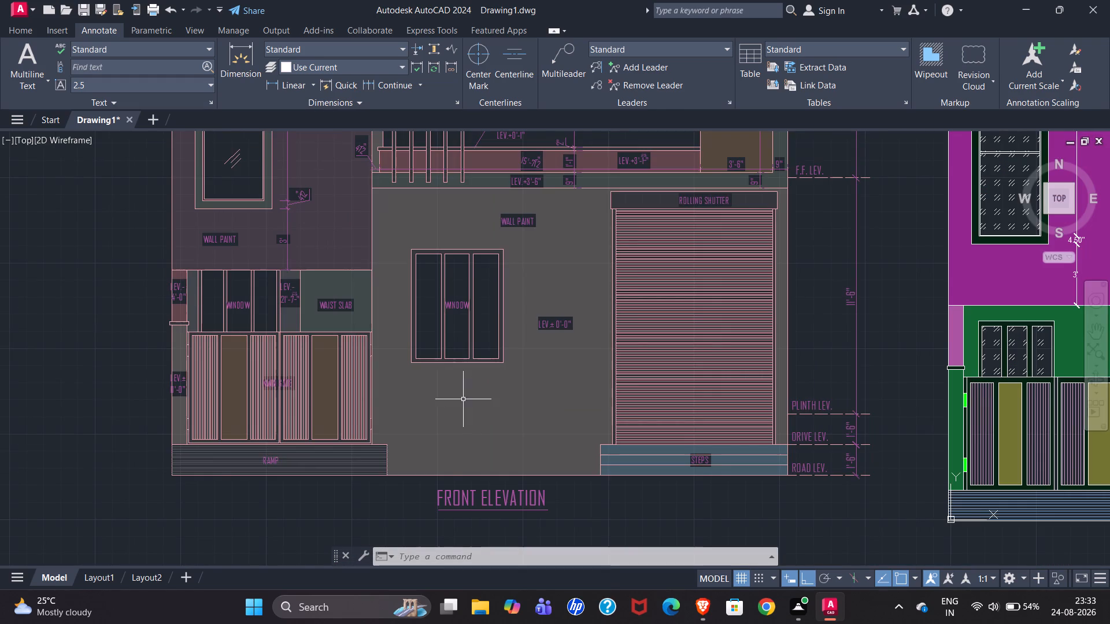
pyautogui.scroll(-1, 312, 353)
pyautogui.scroll(3, 224, 164)
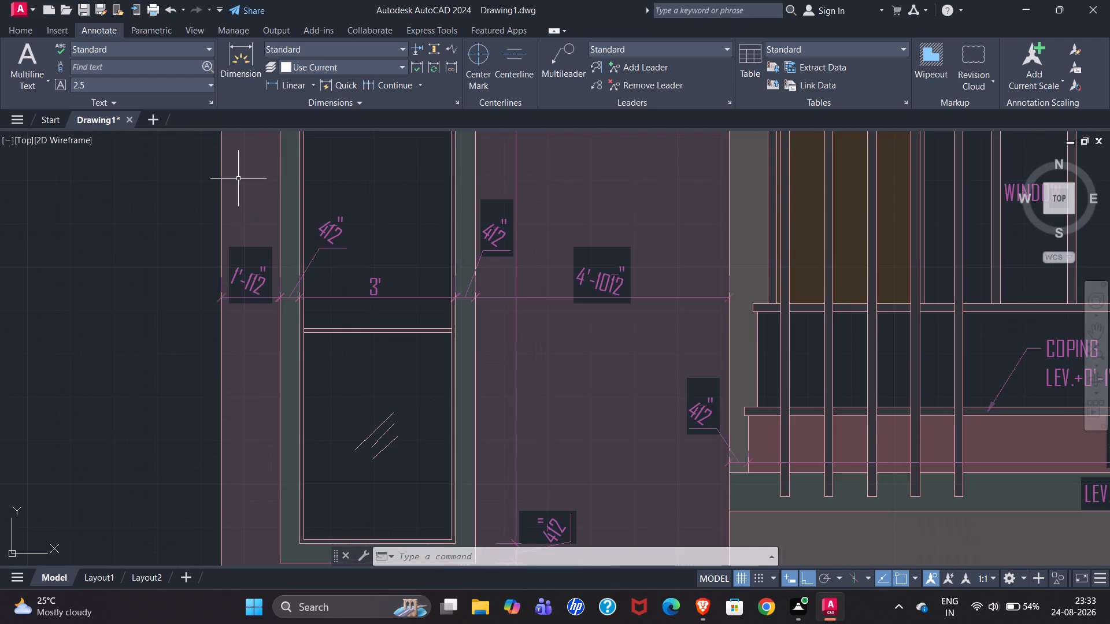
pyautogui.scroll(-2, 153, 224)
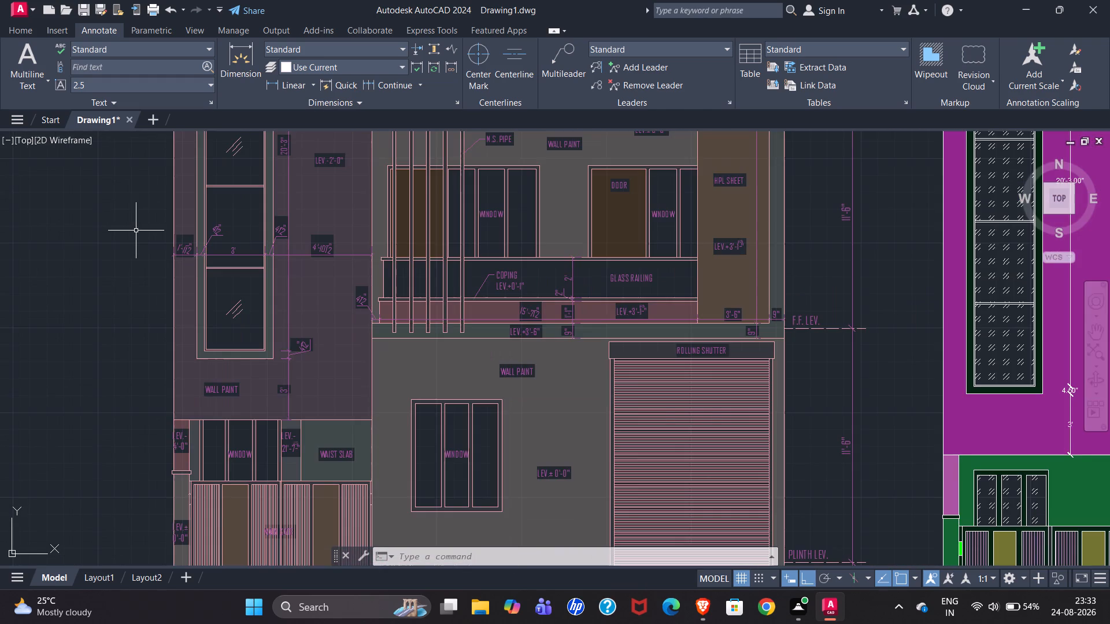
pyautogui.scroll(-2, 136, 231)
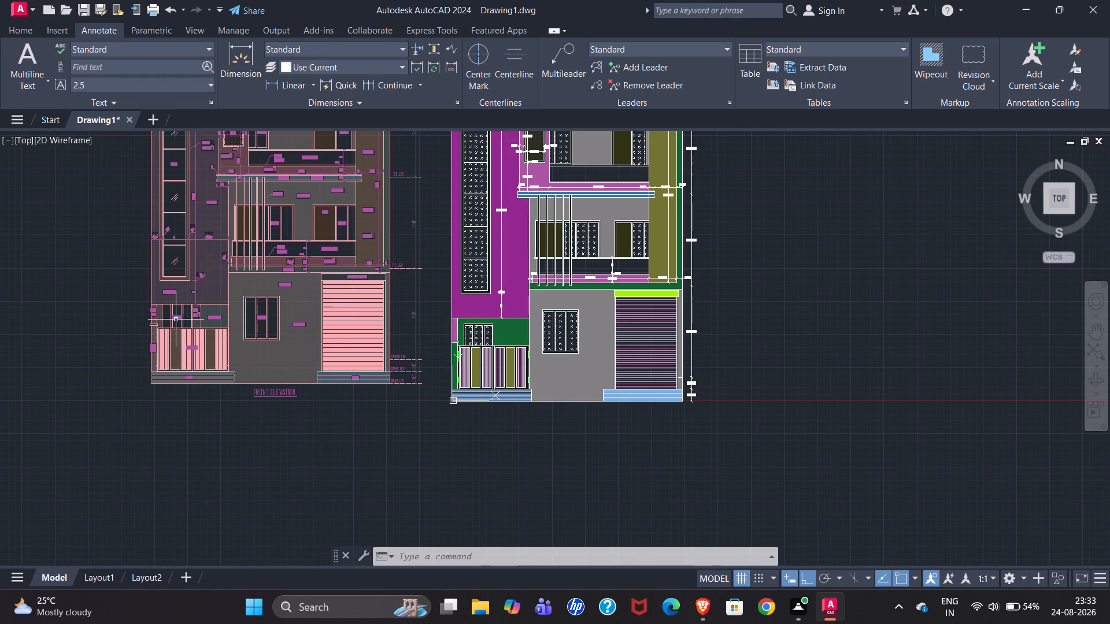
pyautogui.scroll(2, 151, 240)
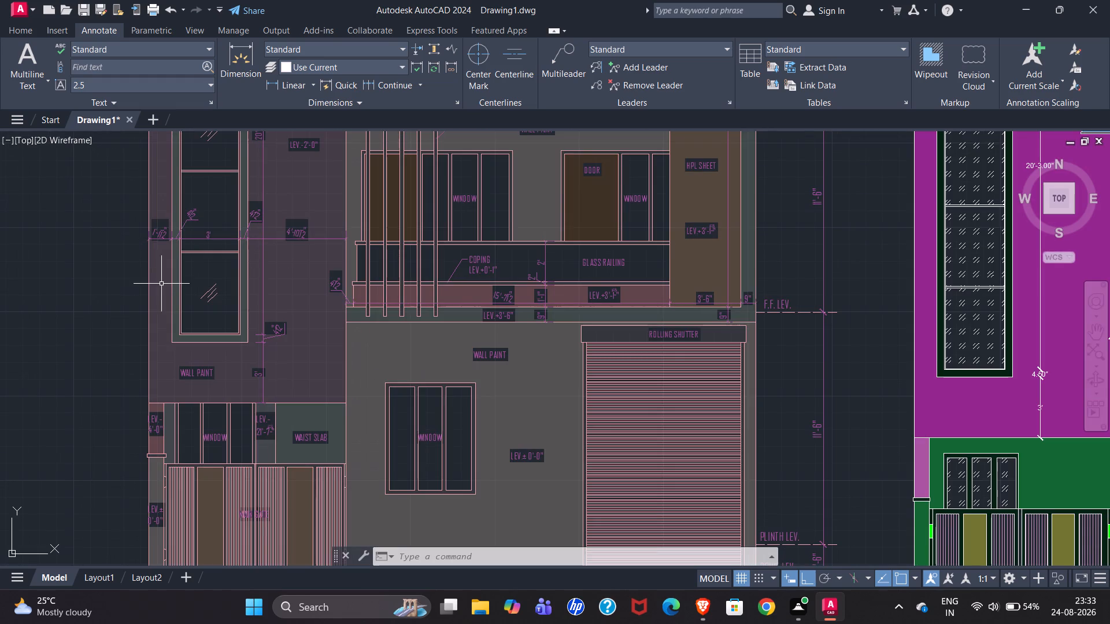
pyautogui.scroll(-2, 181, 303)
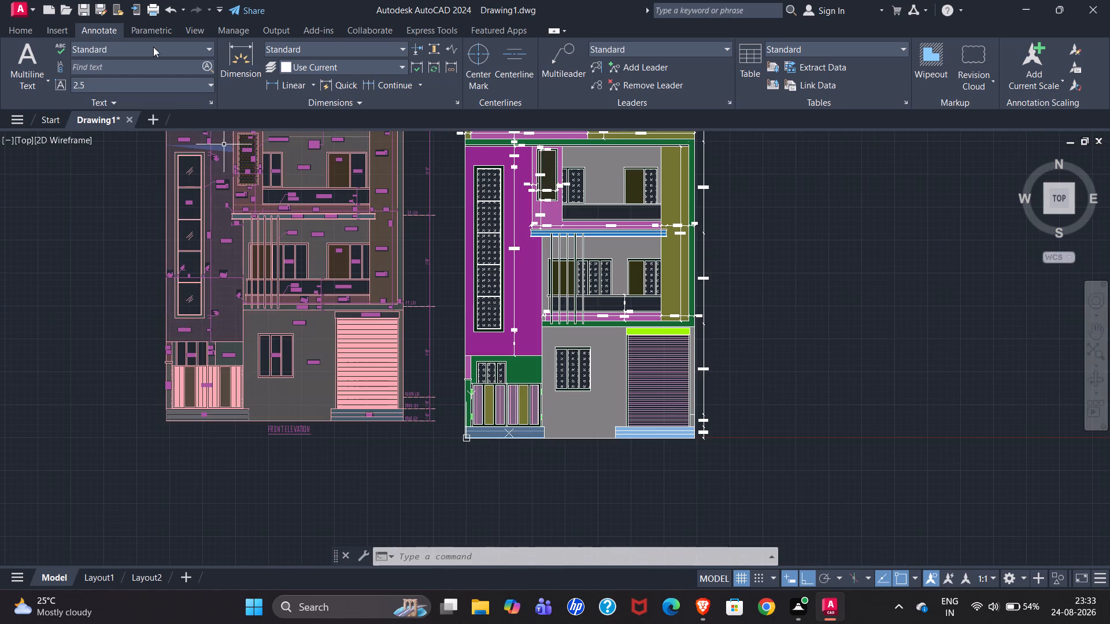
# Dimension the purple wall's width from its left edge to the tall window's outer frame, placed across the wall's lower part.
pyautogui.click(239, 72)
pyautogui.scroll(3, 461, 356)
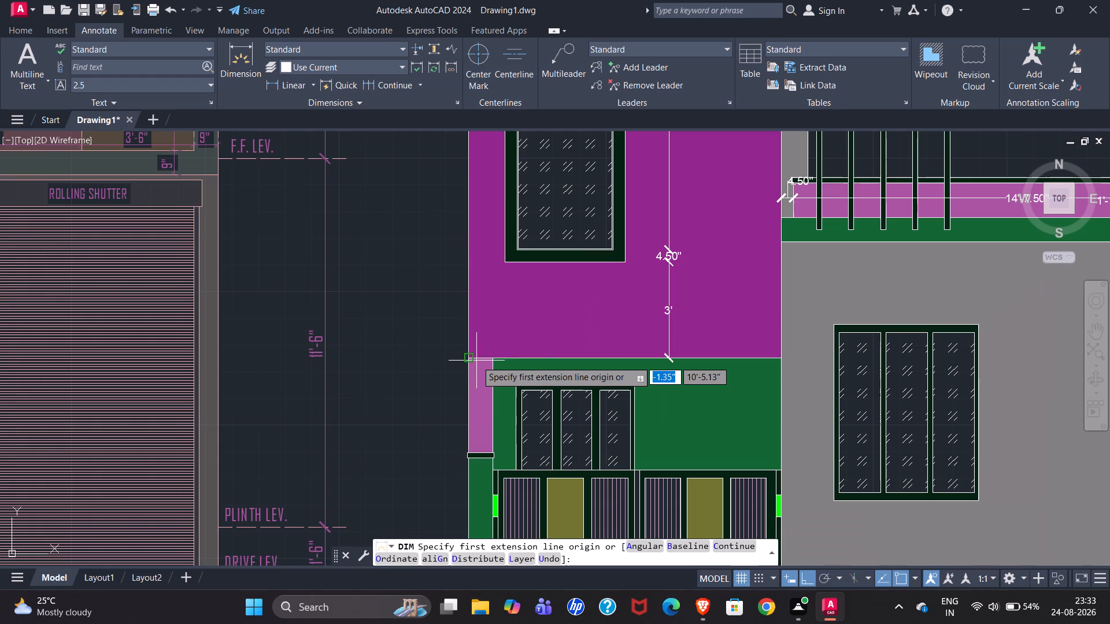
pyautogui.click(468, 355)
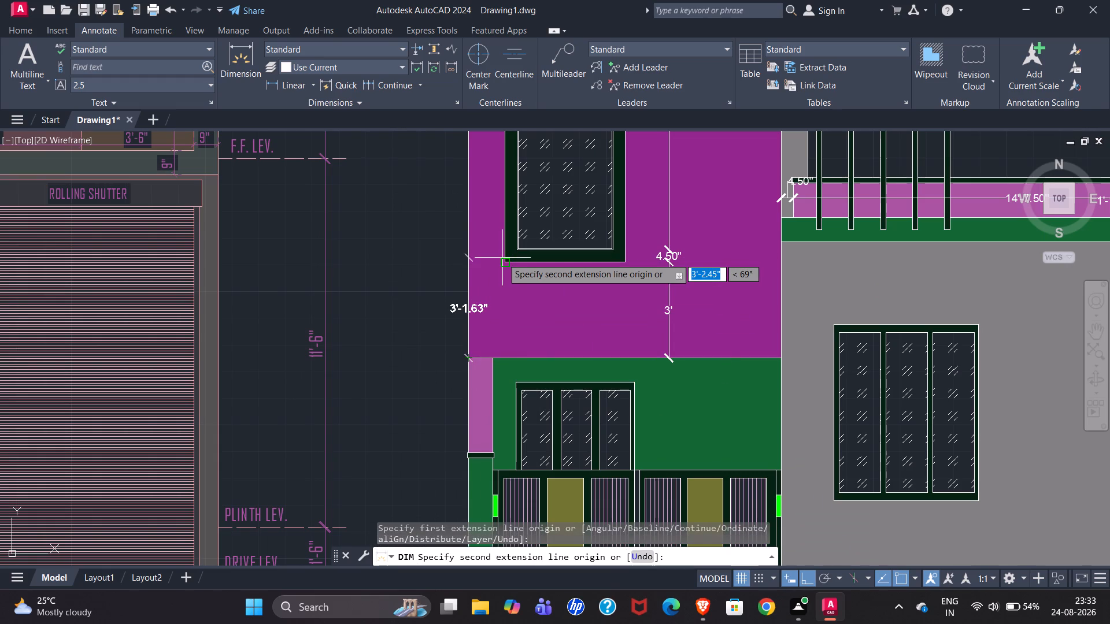
pyautogui.click(505, 261)
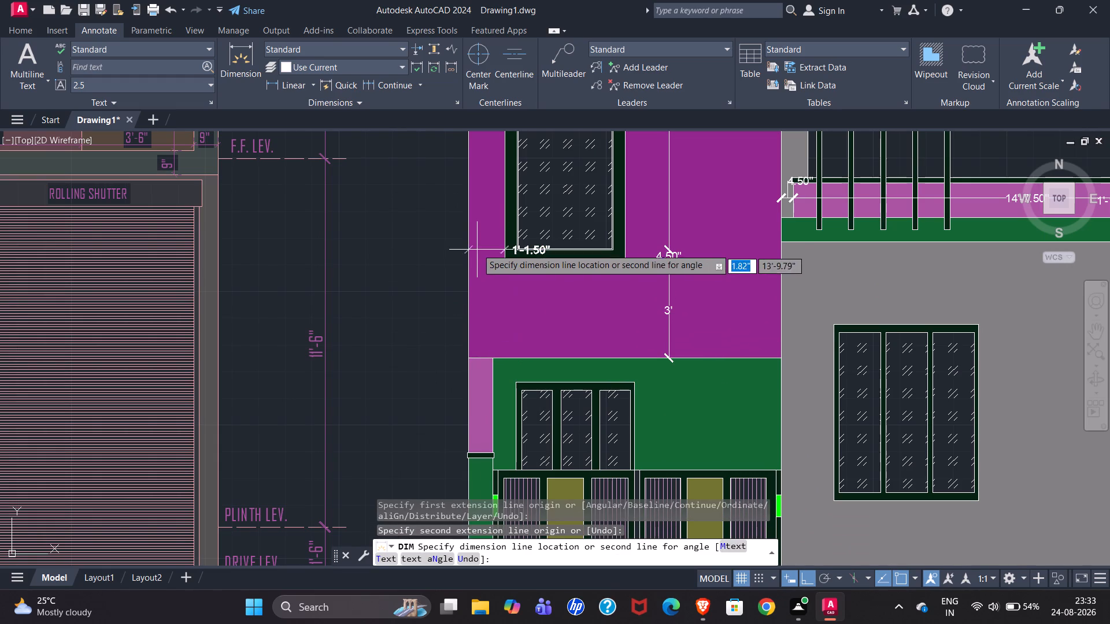
pyautogui.scroll(-3, 472, 219)
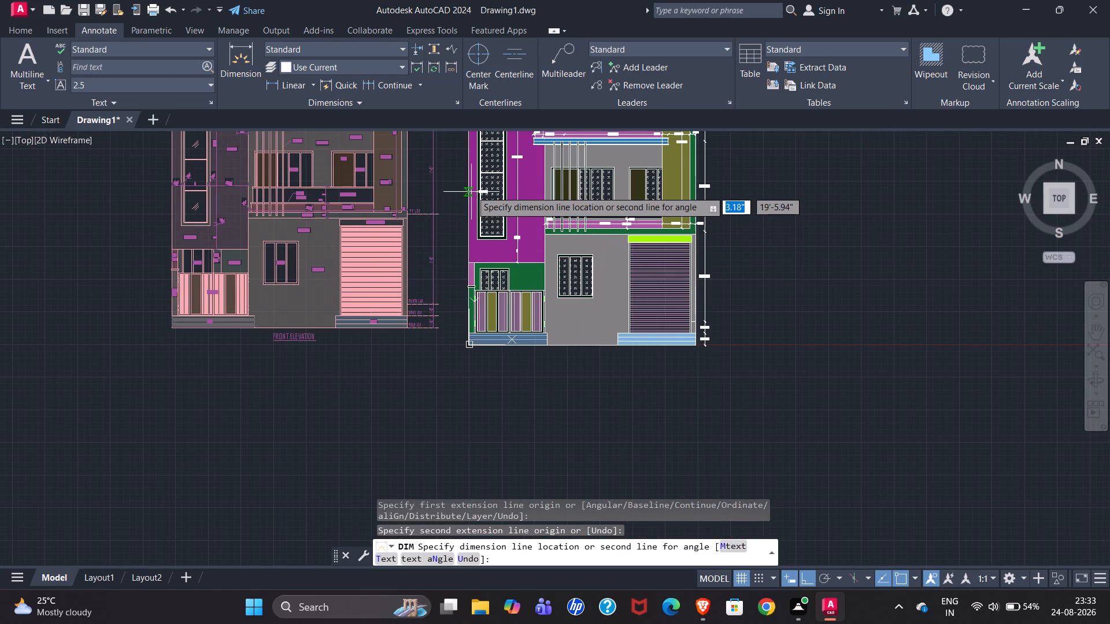
pyautogui.scroll(2, 473, 180)
pyautogui.scroll(-1, 473, 180)
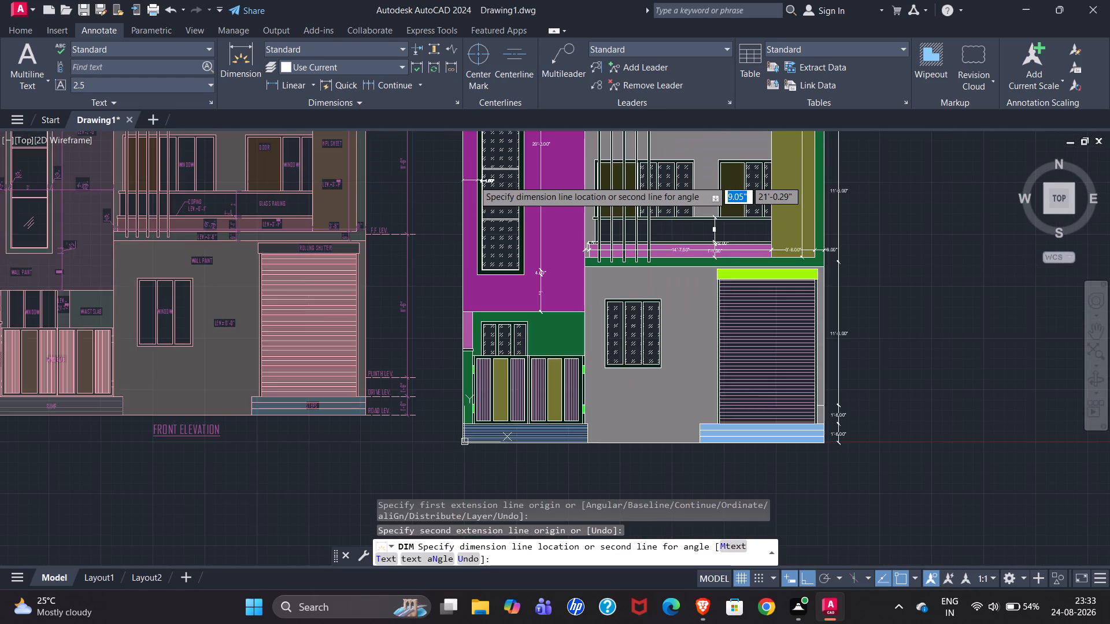
pyautogui.scroll(-2, 473, 180)
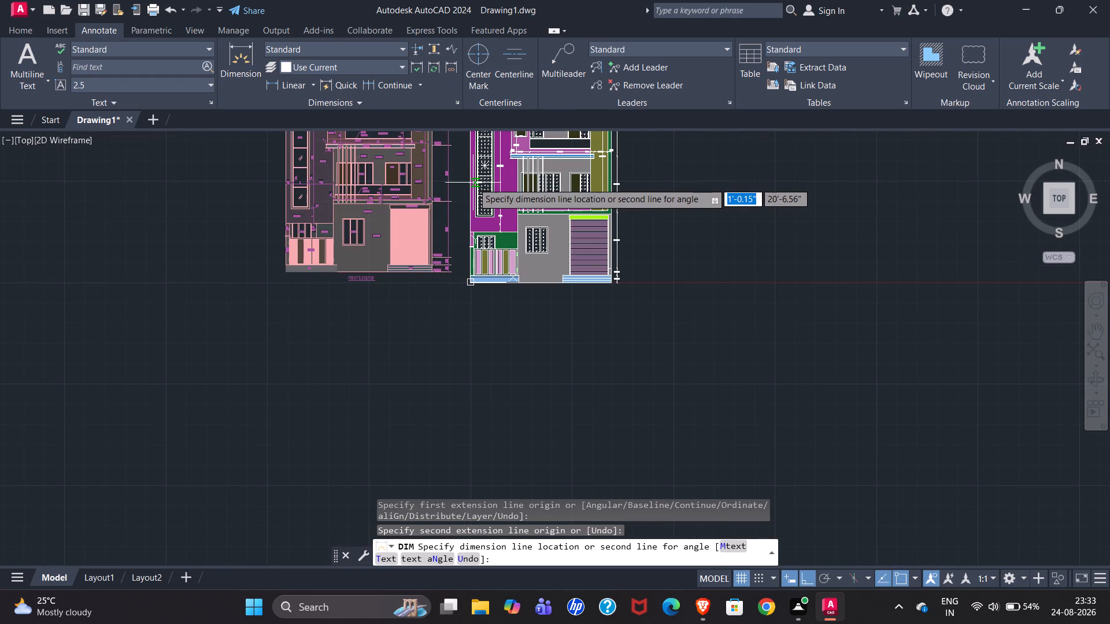
pyautogui.scroll(4, 473, 183)
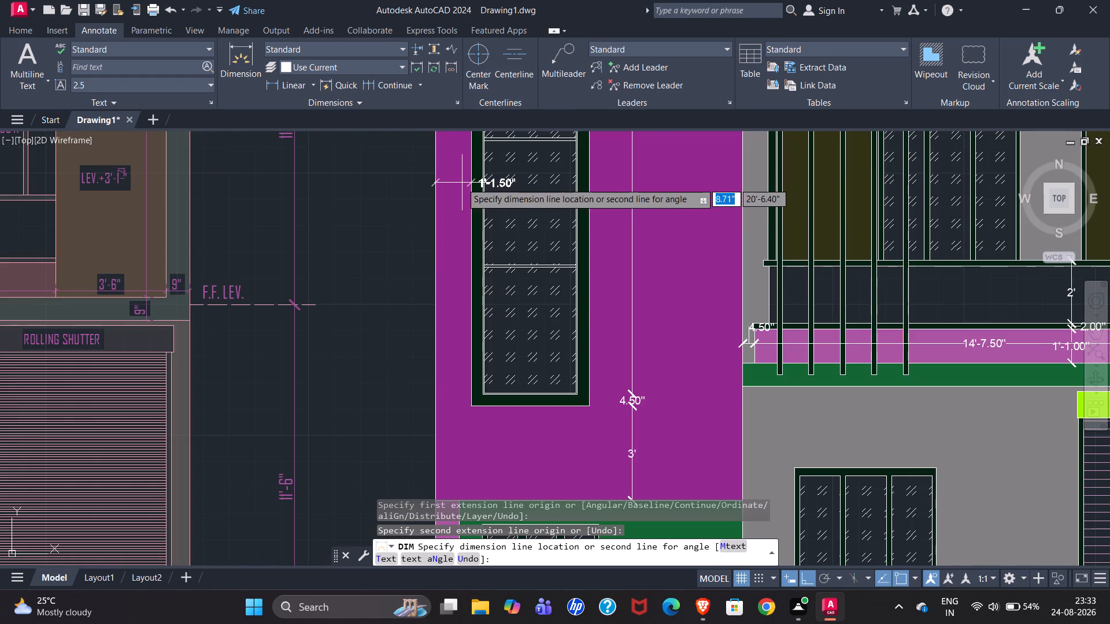
pyautogui.click(454, 185)
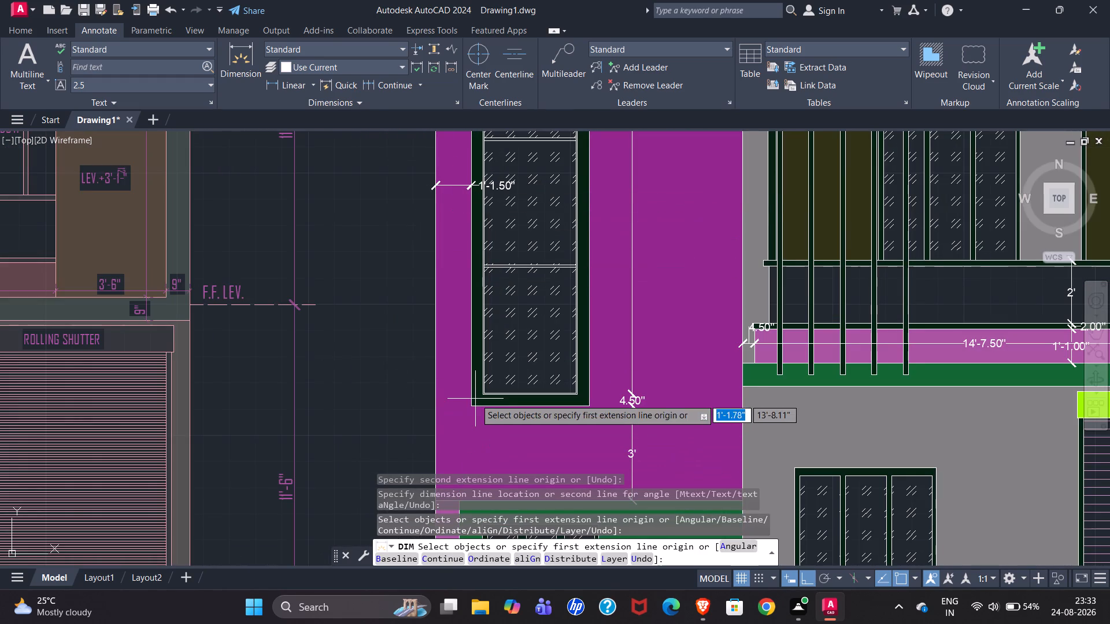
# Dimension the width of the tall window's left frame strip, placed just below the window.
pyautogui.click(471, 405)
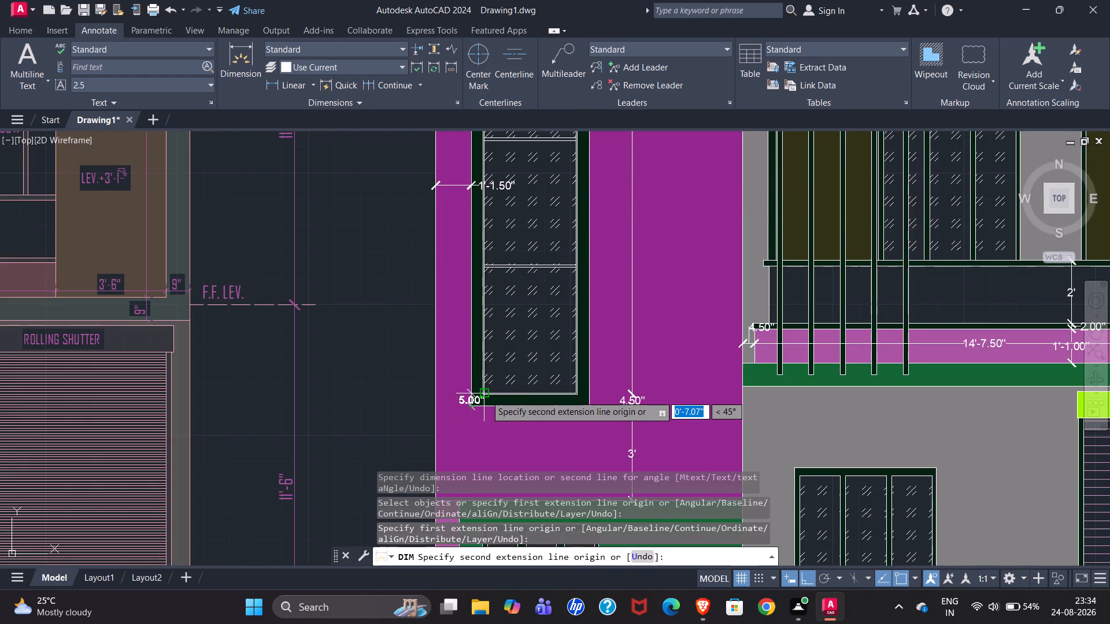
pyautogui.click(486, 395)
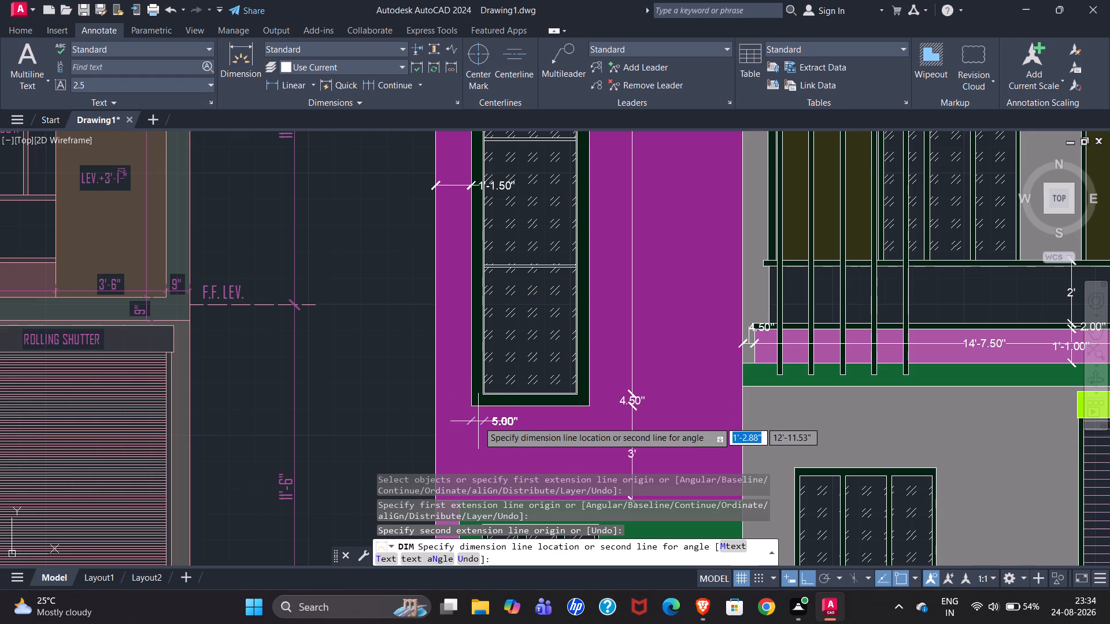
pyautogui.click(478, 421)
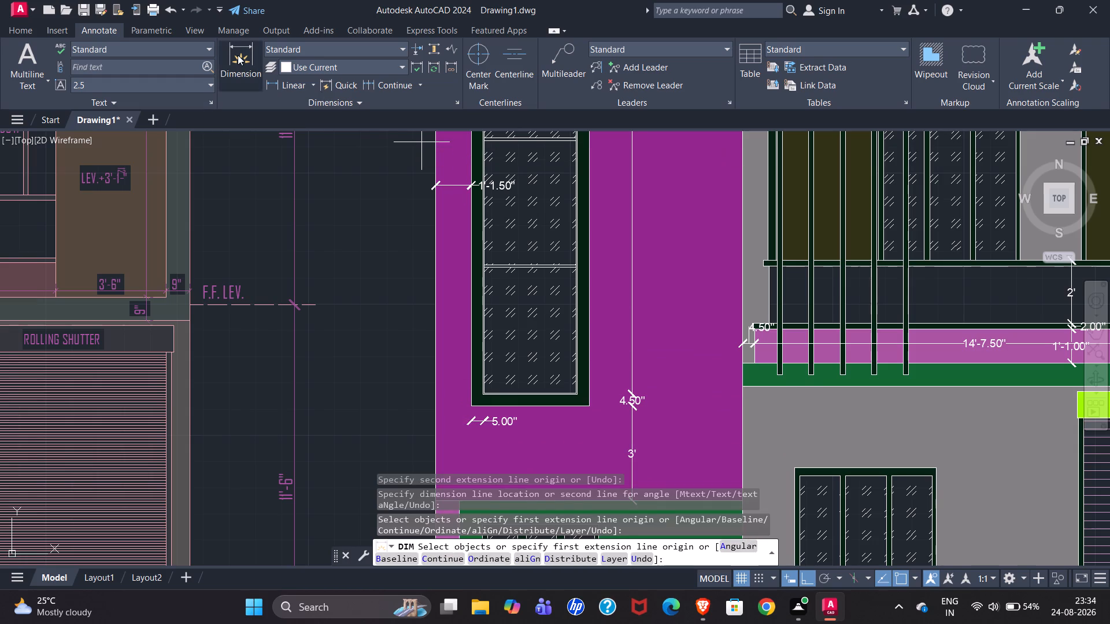
# Dimension the glass width inside the tall window's bottom pane and the right frame strip's width just below the window.
pyautogui.click(238, 55)
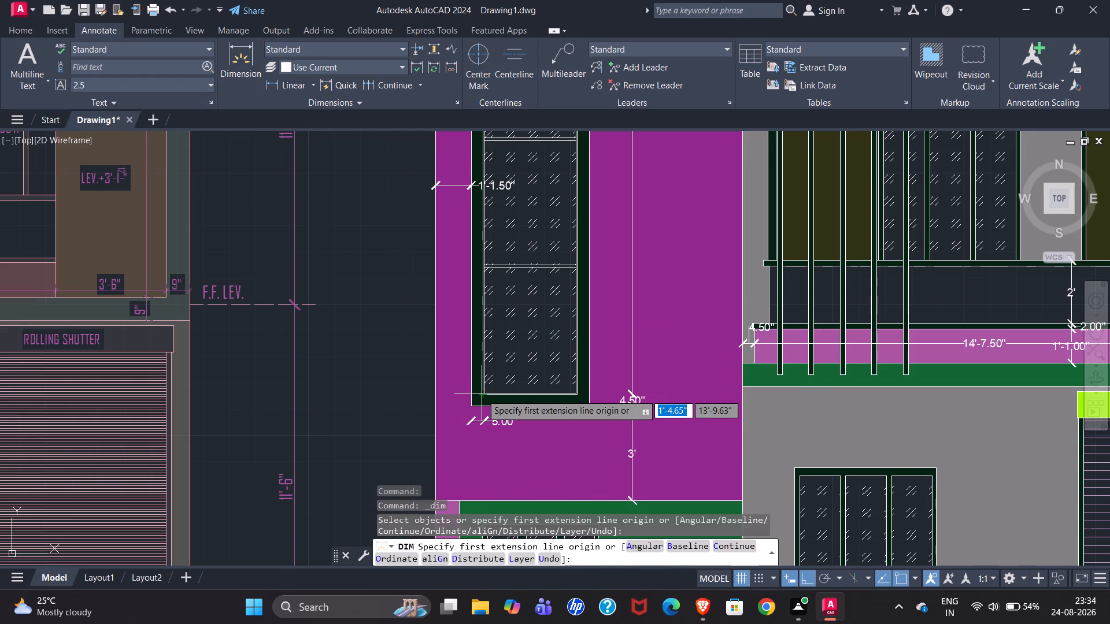
pyautogui.click(482, 394)
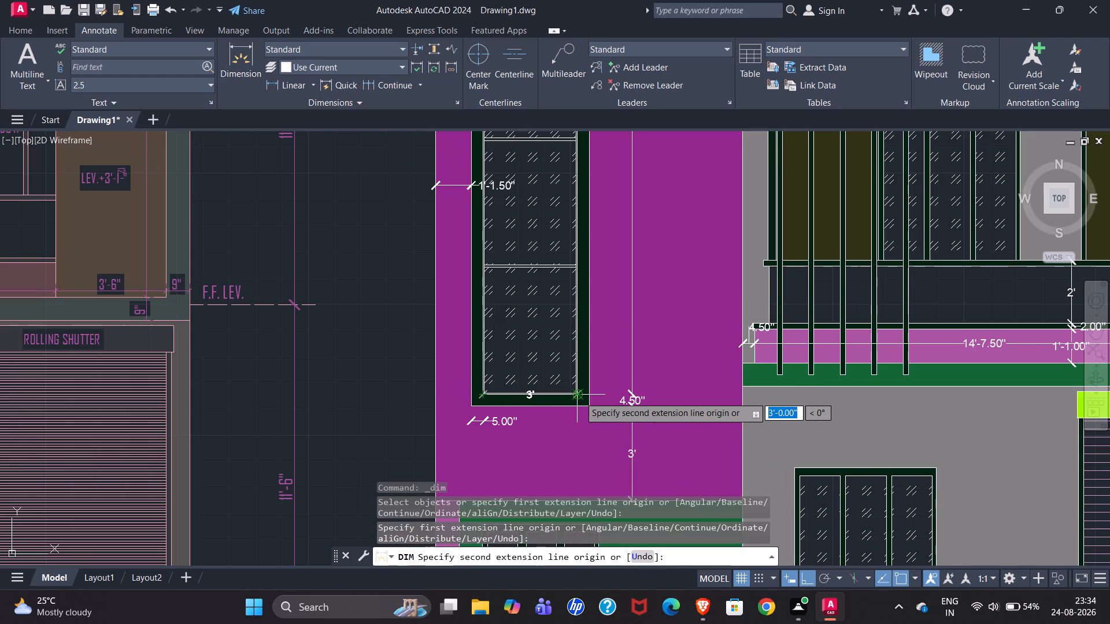
pyautogui.click(579, 396)
pyautogui.click(570, 326)
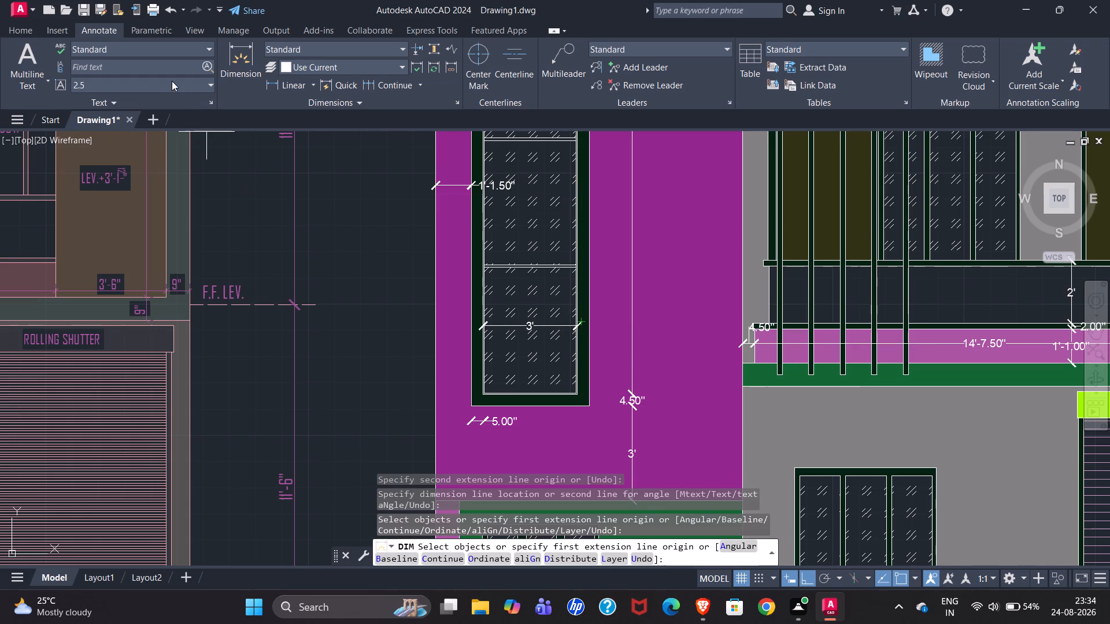
pyautogui.moveTo(237, 61); pyautogui.dragTo(239, 68)
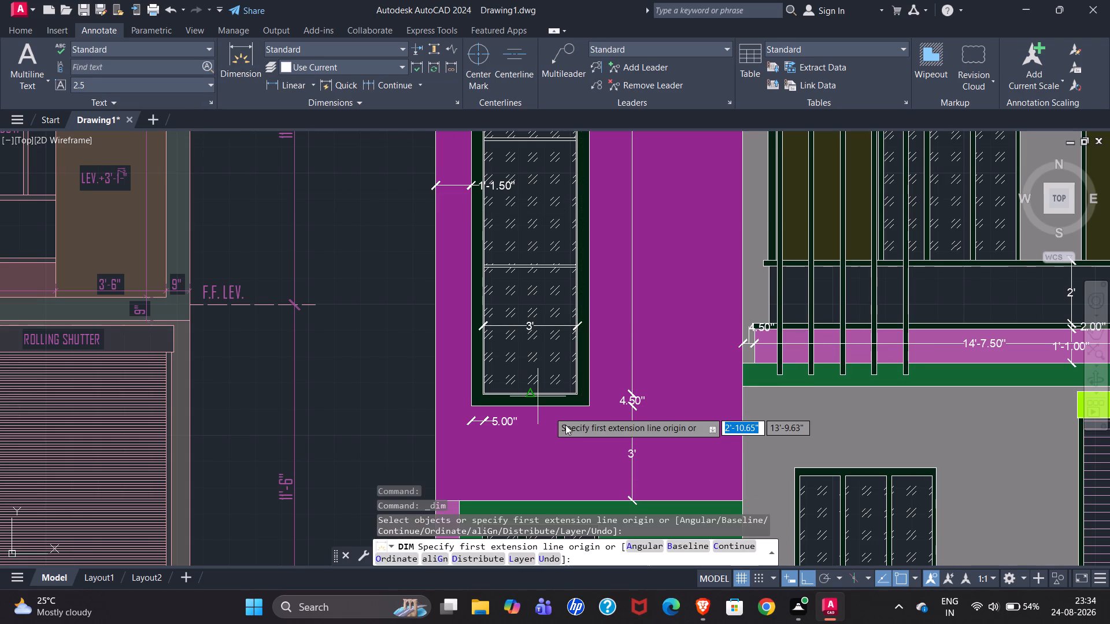
pyautogui.click(576, 395)
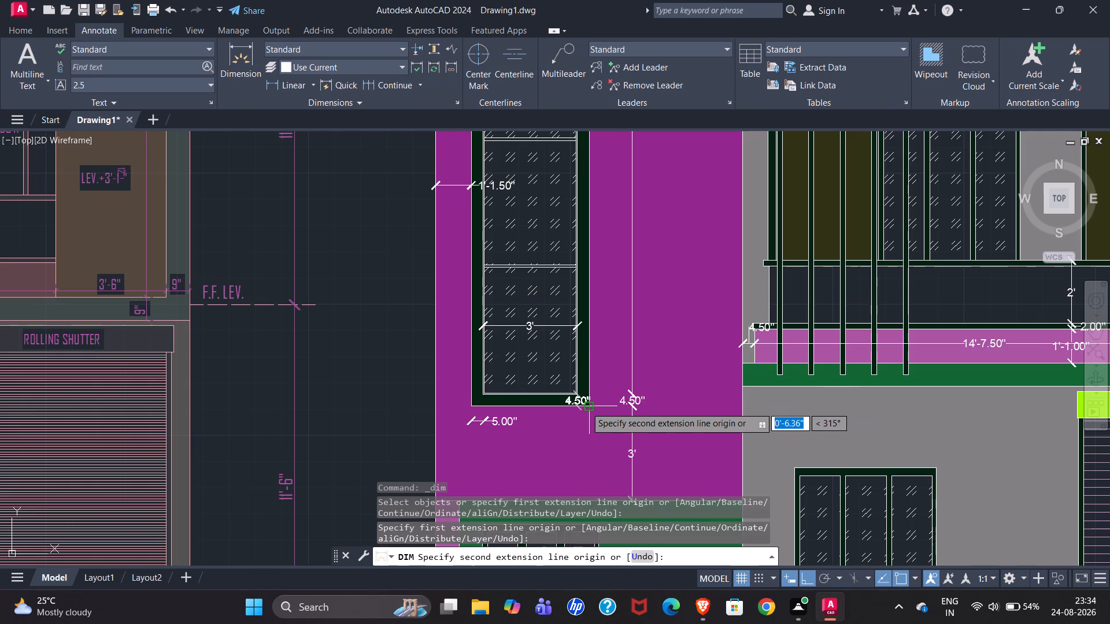
pyautogui.click(586, 407)
pyautogui.click(587, 428)
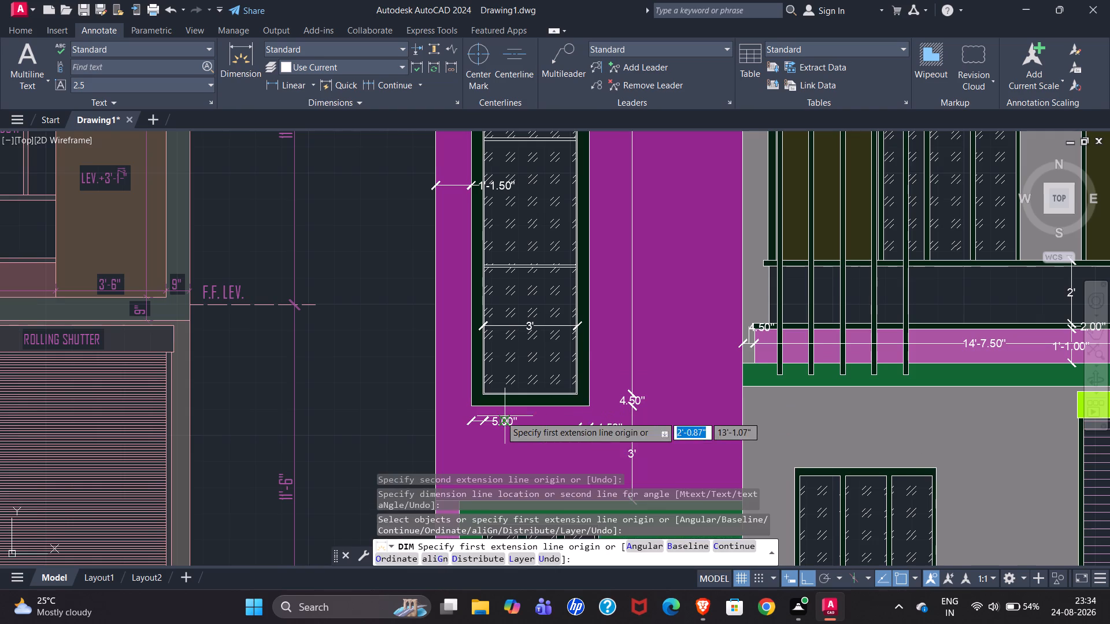
# Replace the left frame strip's dimension below the tall window with one from the outer frame corner to the inner frame's outer corner.
pyautogui.press('Escape')
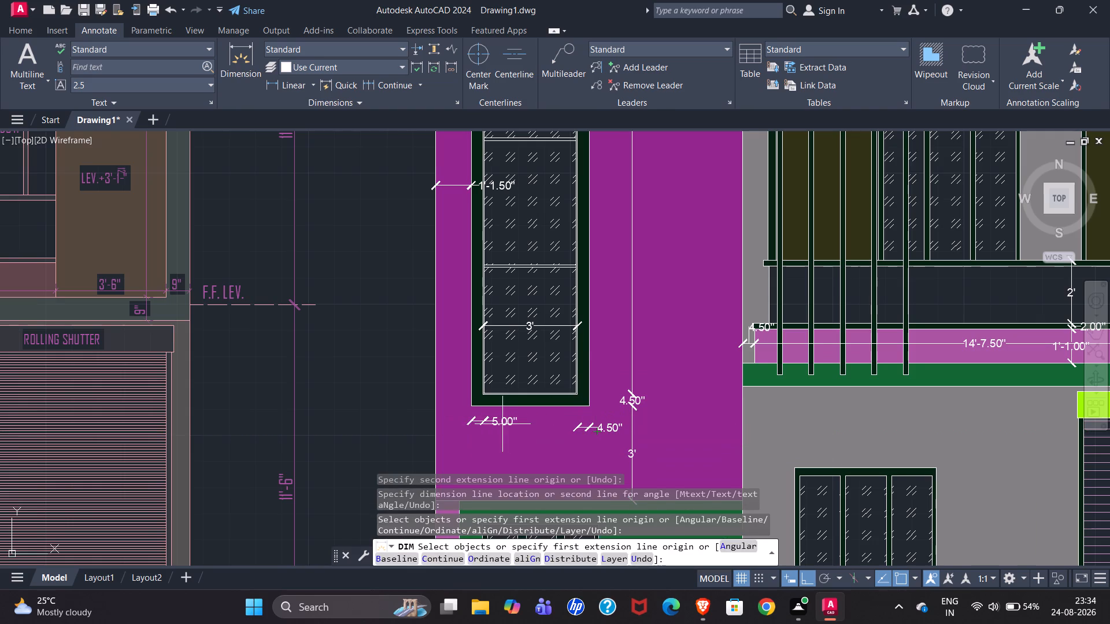
pyautogui.click(495, 419)
pyautogui.press('Delete')
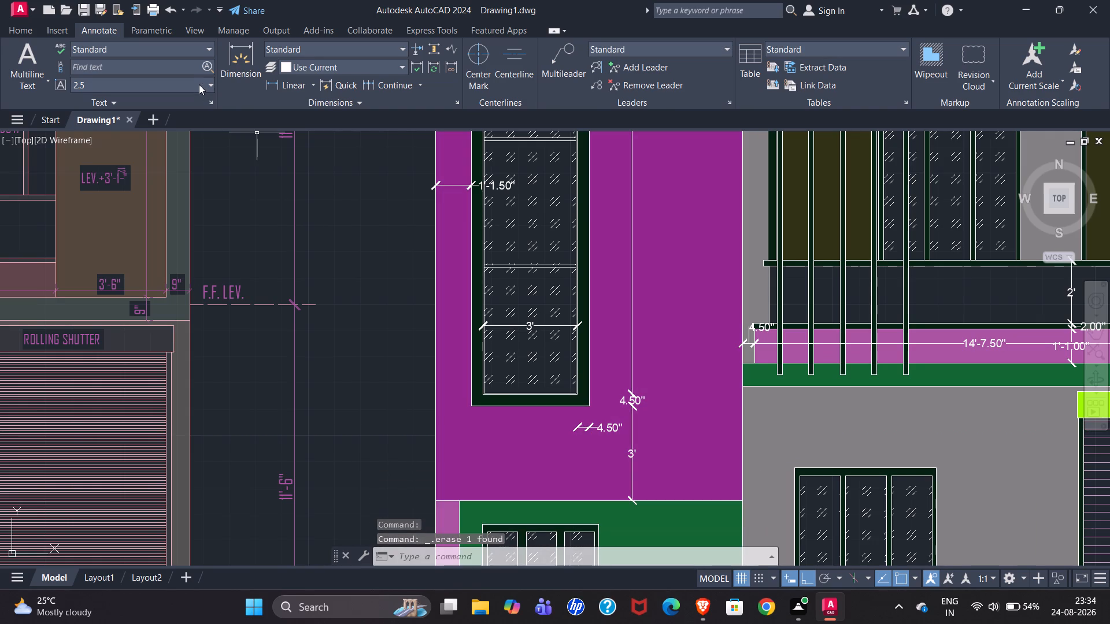
pyautogui.click(243, 63)
pyautogui.scroll(2, 474, 424)
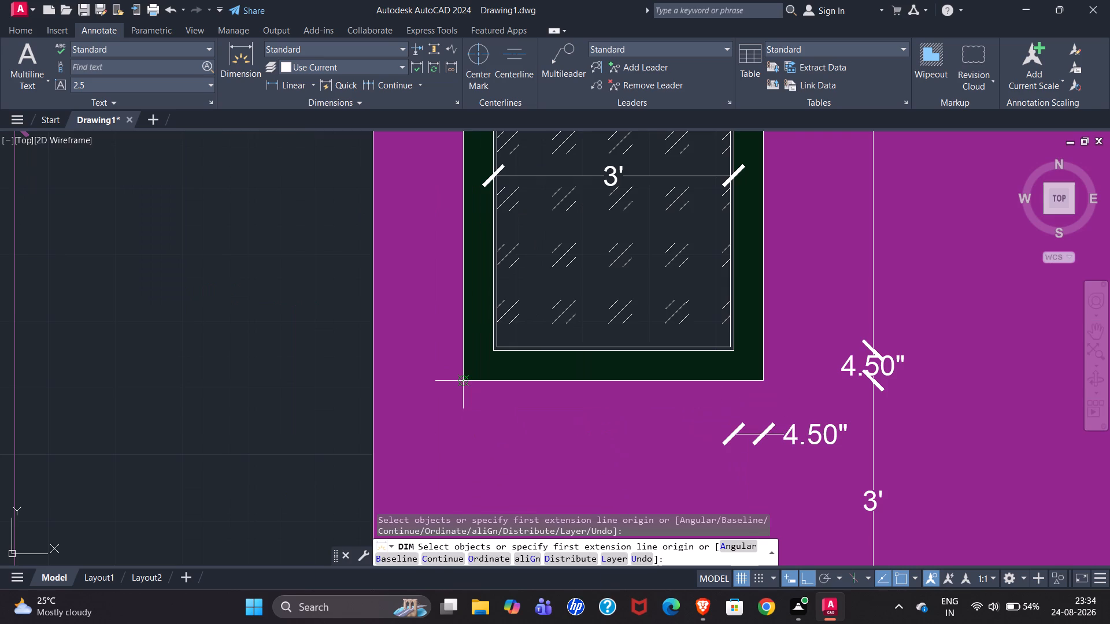
pyautogui.click(463, 377)
pyautogui.click(494, 351)
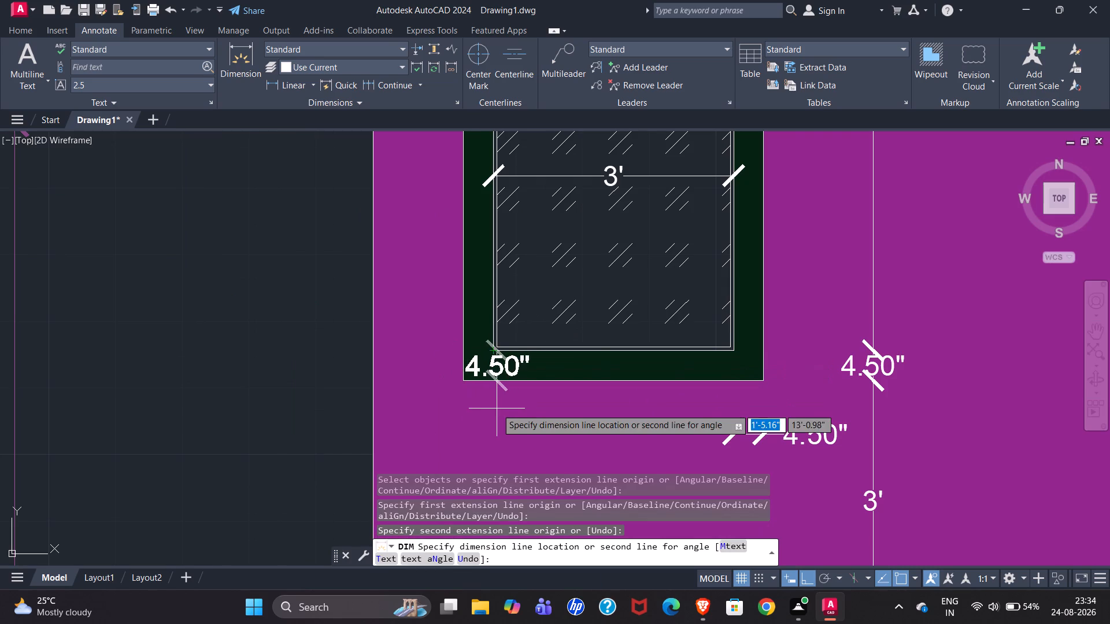
pyautogui.click(483, 428)
# Following the reference elevation, dimension the purple wall's width from the tall window's right frame edge to the wall's right edge.
pyautogui.scroll(-1, 470, 356)
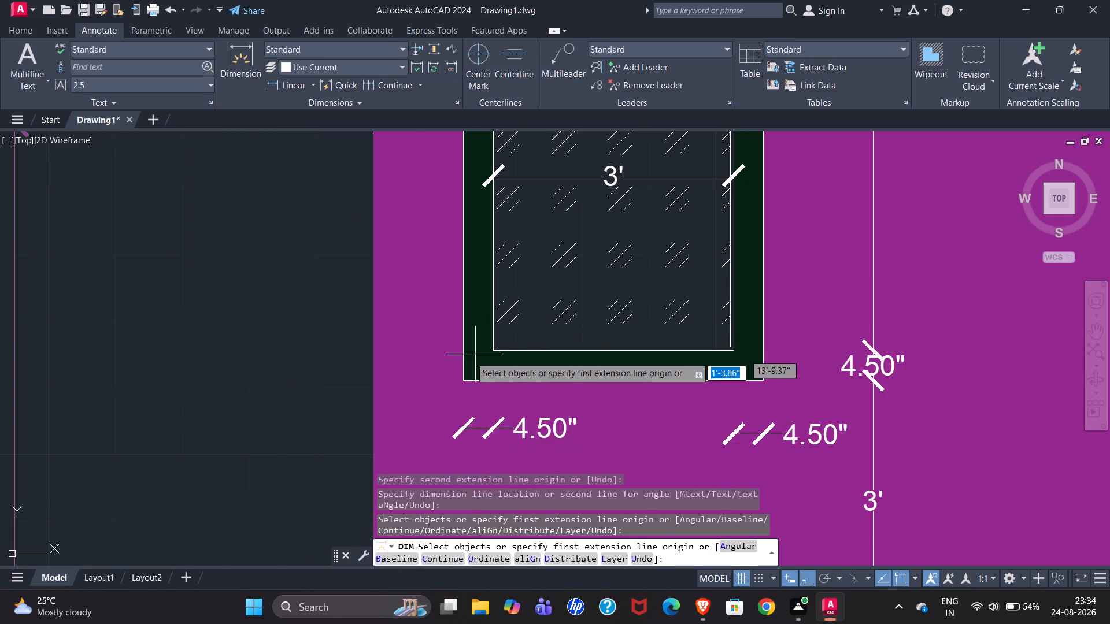
pyautogui.scroll(-1, 459, 362)
pyautogui.scroll(-1, 519, 329)
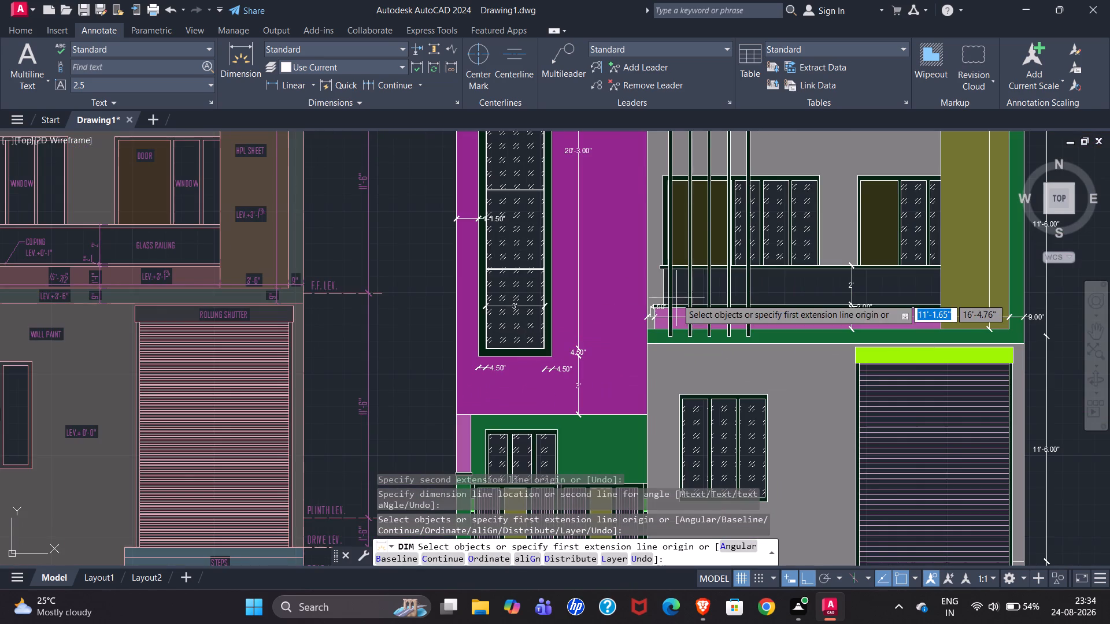
pyautogui.scroll(-2, 677, 299)
pyautogui.scroll(3, 329, 257)
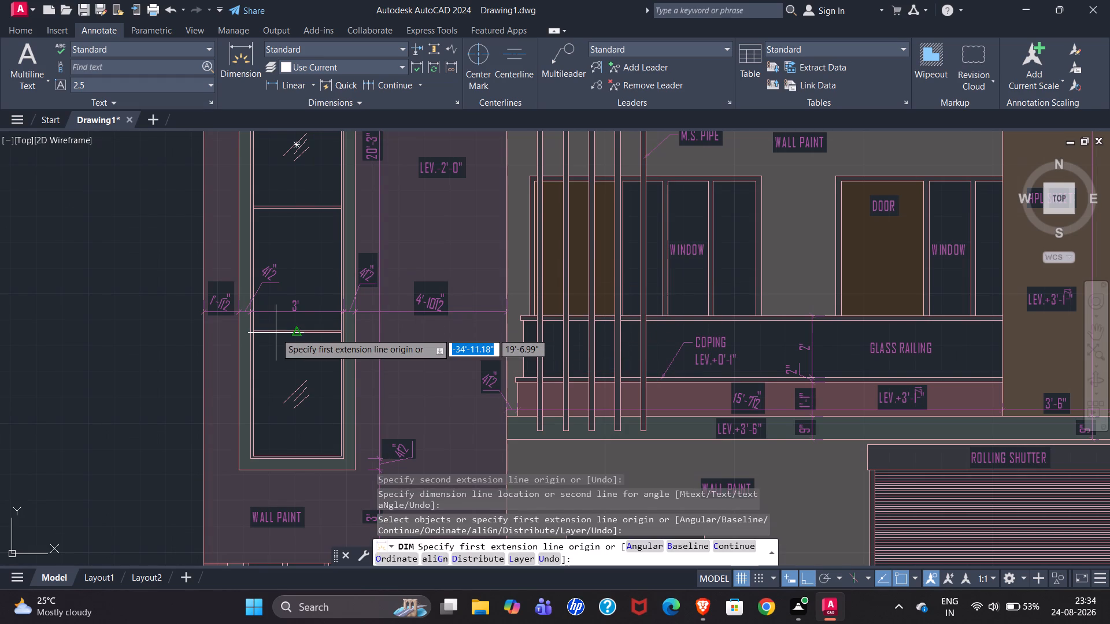
pyautogui.scroll(-2, 251, 328)
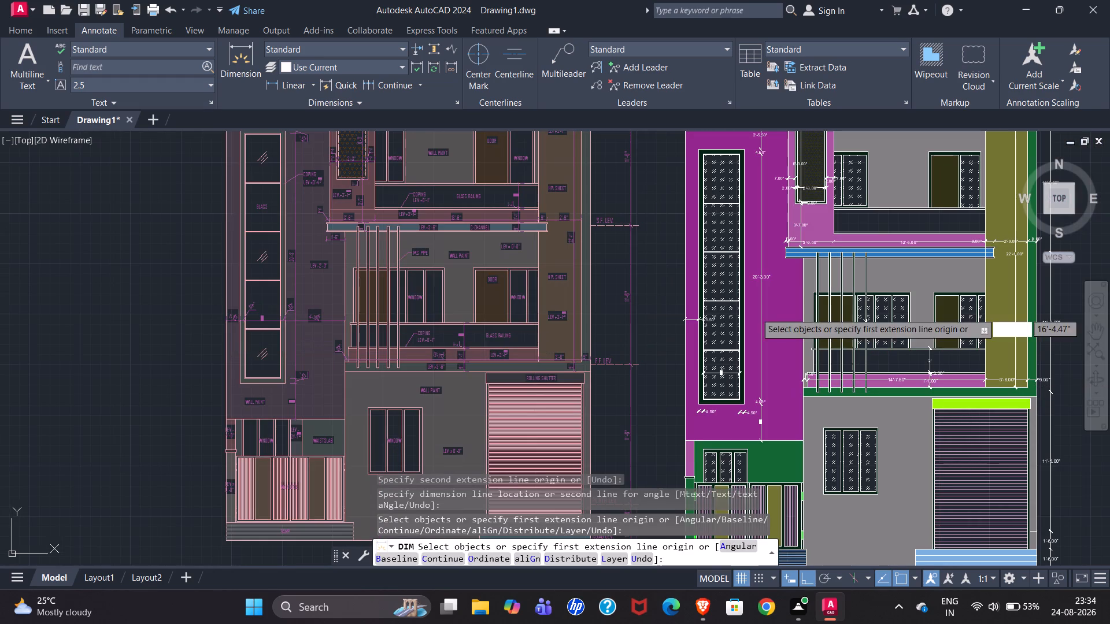
pyautogui.click(233, 51)
pyautogui.scroll(2, 755, 372)
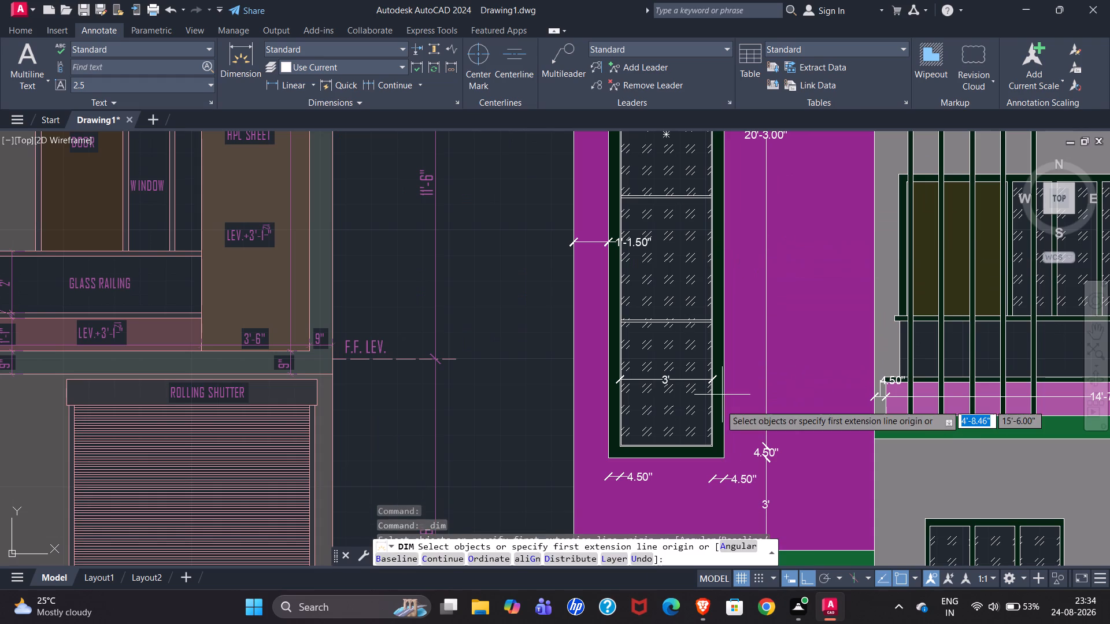
pyautogui.click(726, 459)
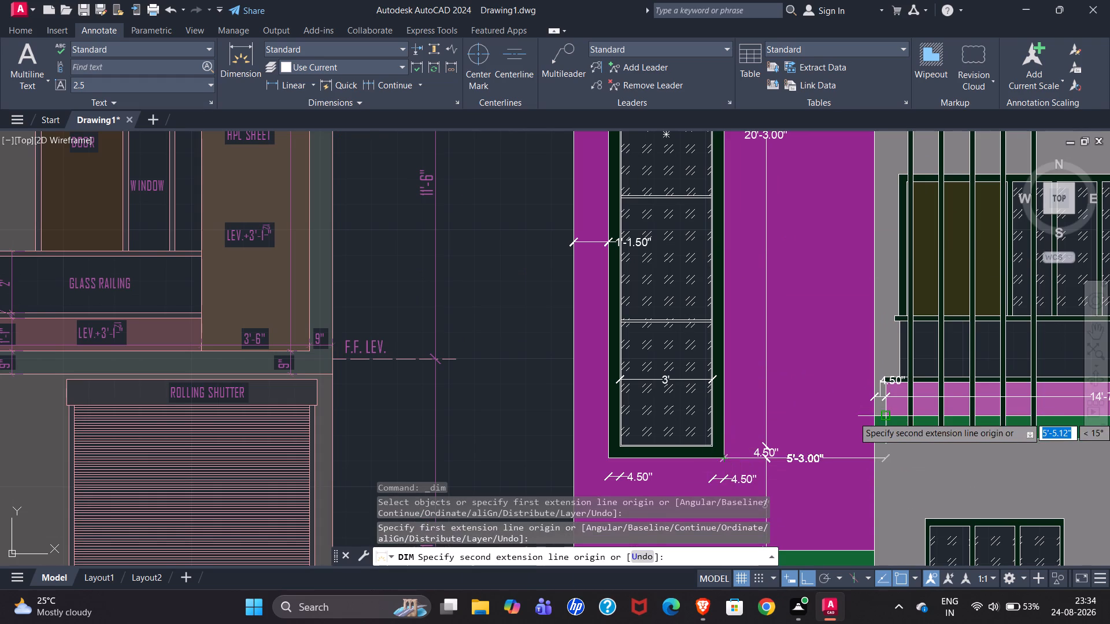
pyautogui.click(872, 419)
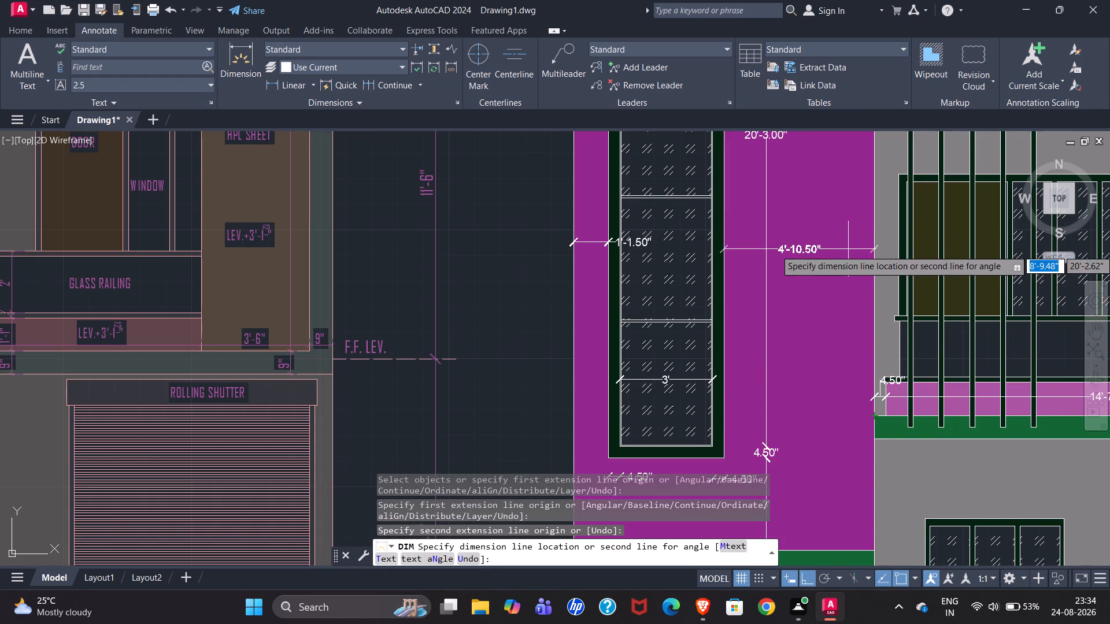
pyautogui.click(848, 237)
# Following the reference elevation, dimension the C-channel's projection from its lower outer corner to the purple wall's right edge, placed just below the channel.
pyautogui.scroll(-2, 733, 278)
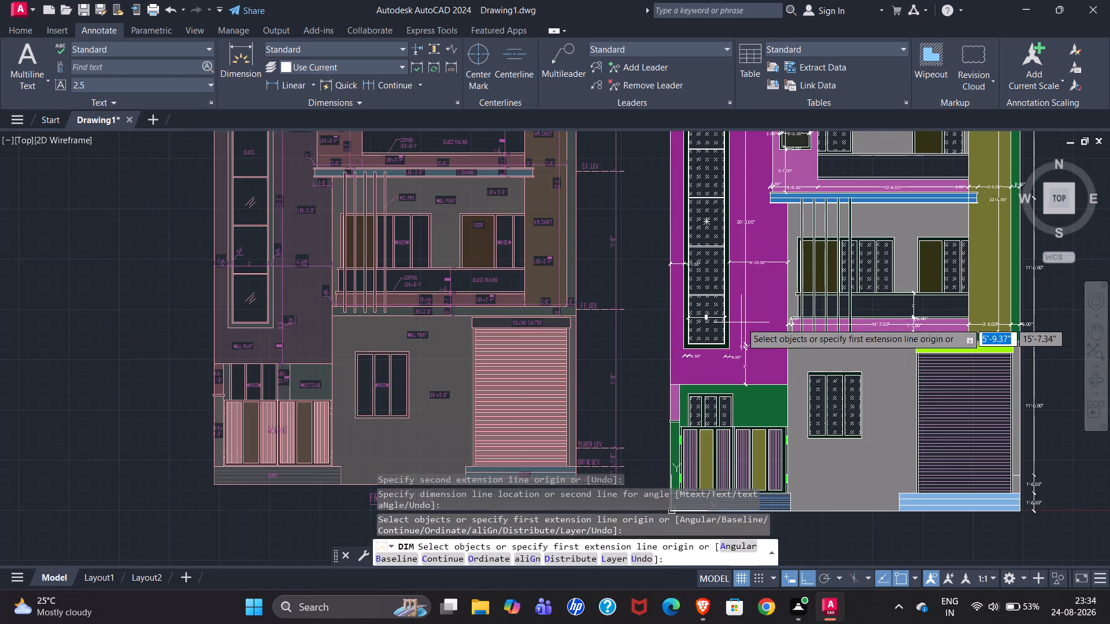
pyautogui.scroll(-1, 755, 329)
pyautogui.scroll(2, 461, 190)
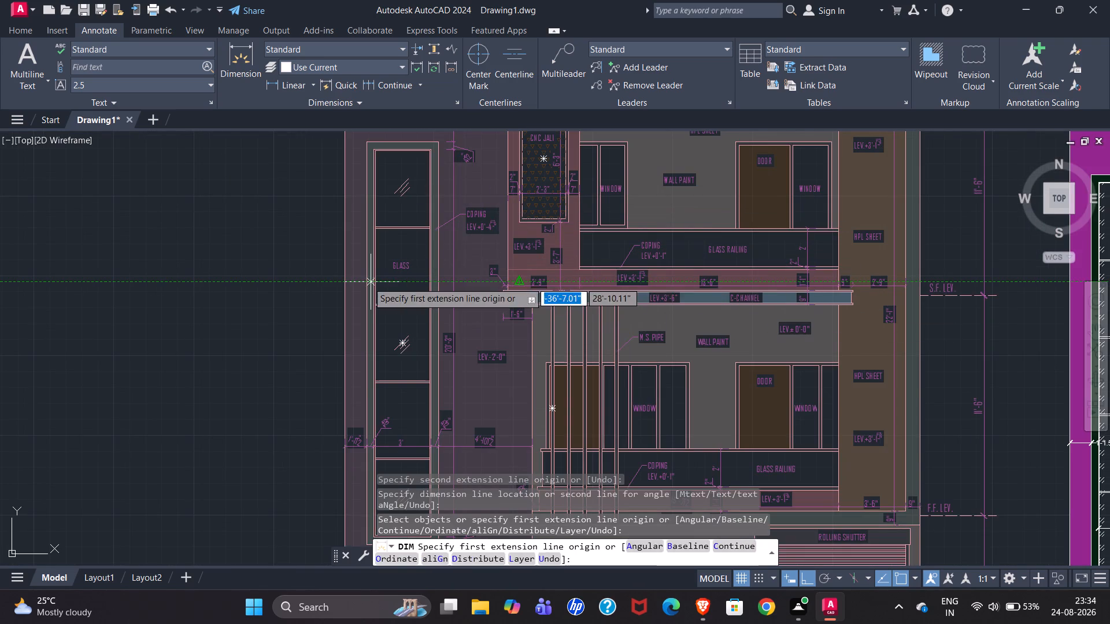
pyautogui.scroll(-1, 359, 281)
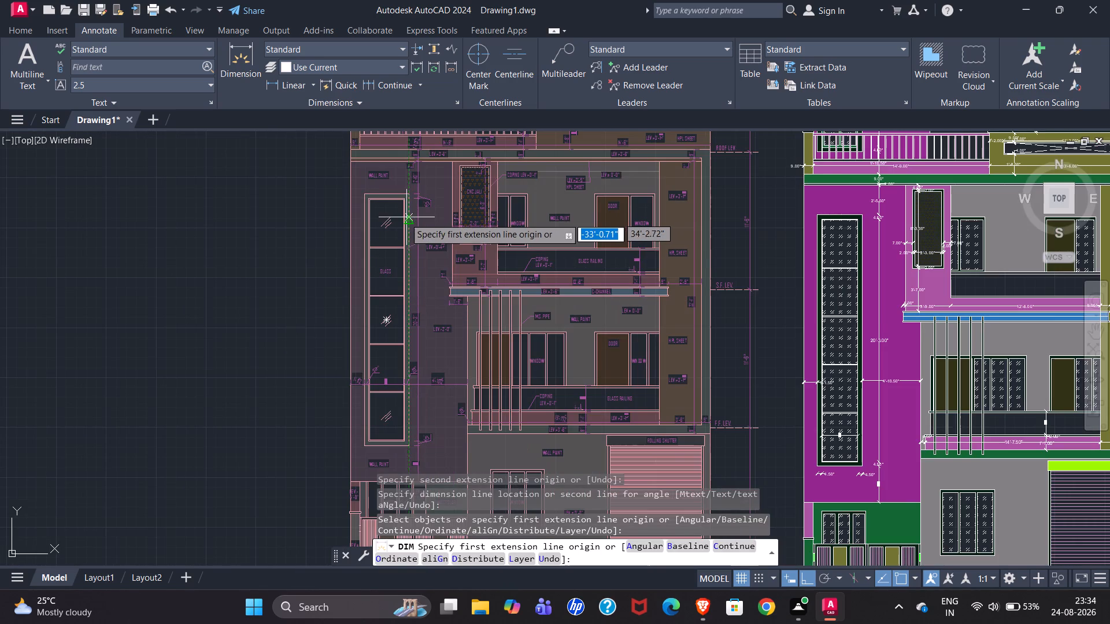
pyautogui.scroll(-1, 399, 219)
pyautogui.scroll(3, 713, 284)
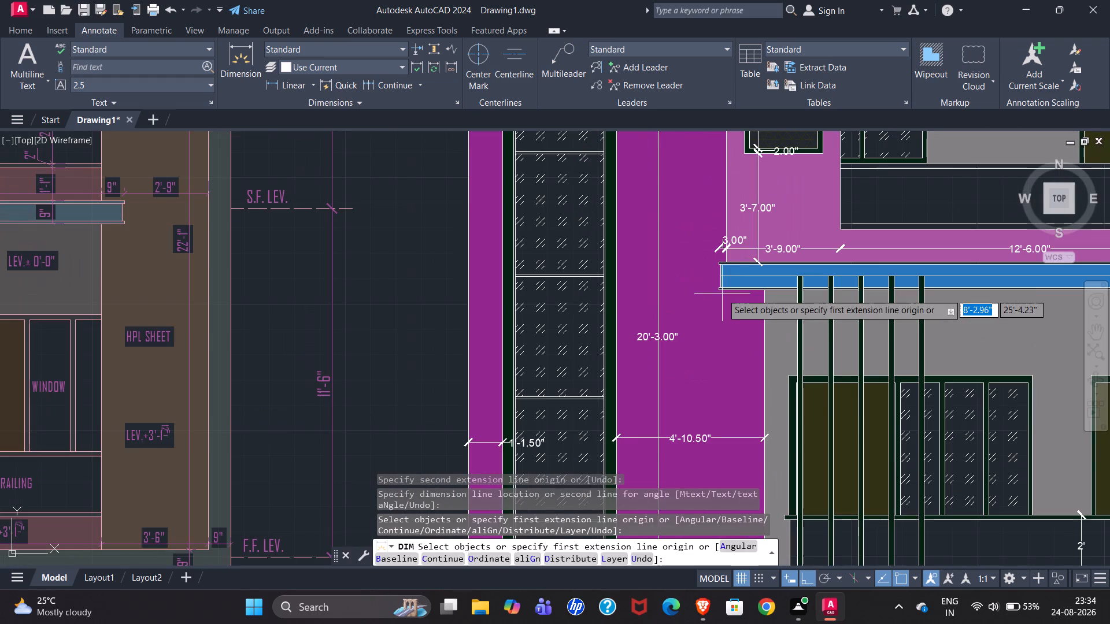
pyautogui.scroll(4, 717, 288)
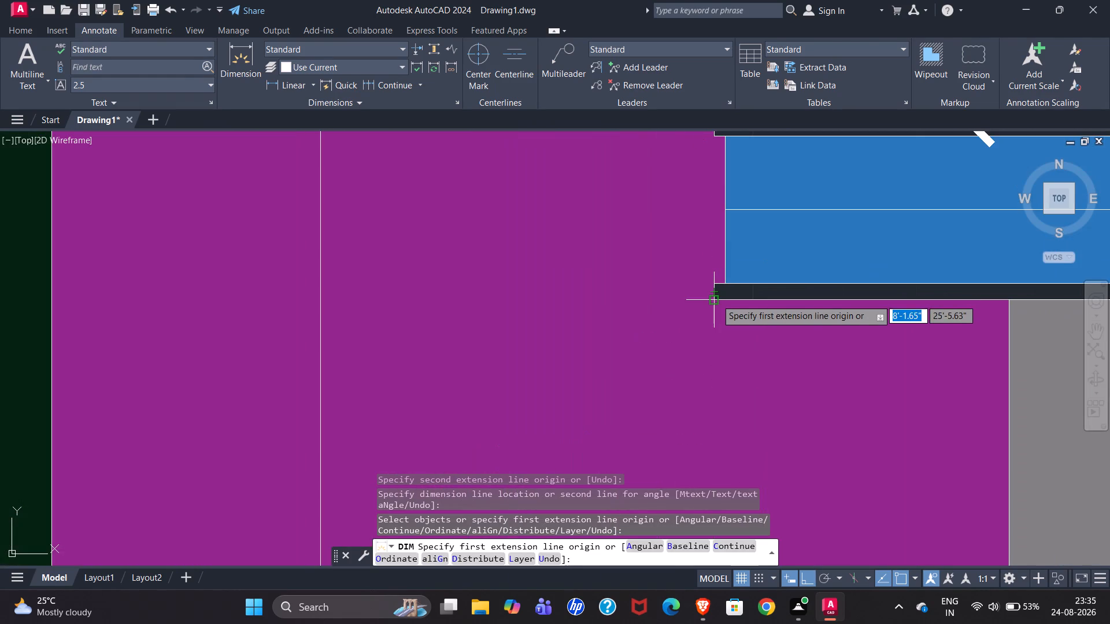
pyautogui.click(716, 299)
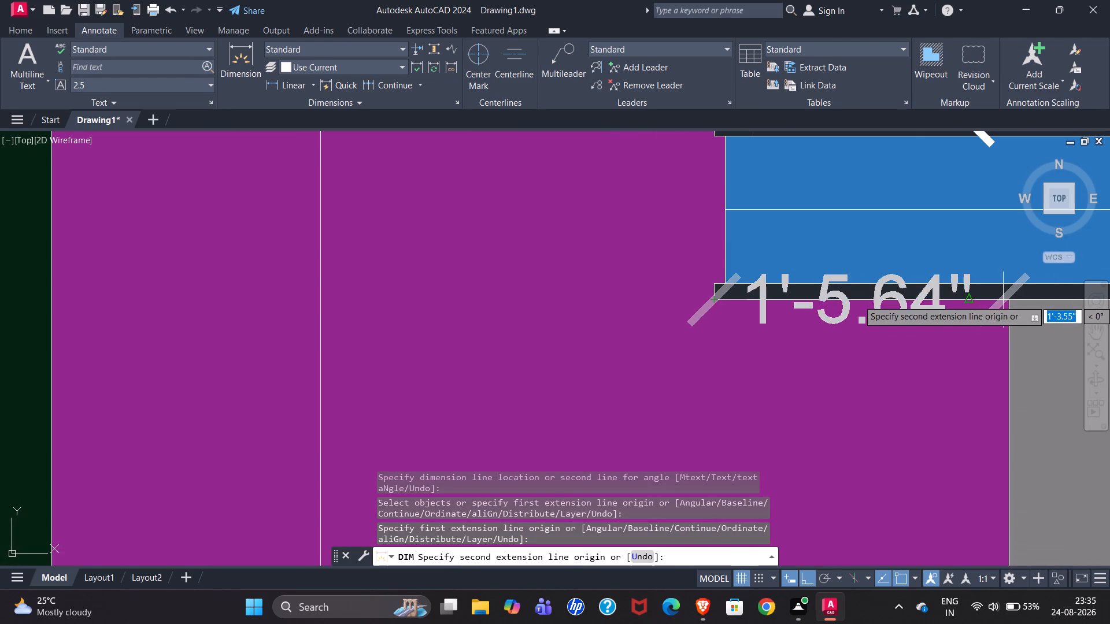
pyautogui.click(1009, 304)
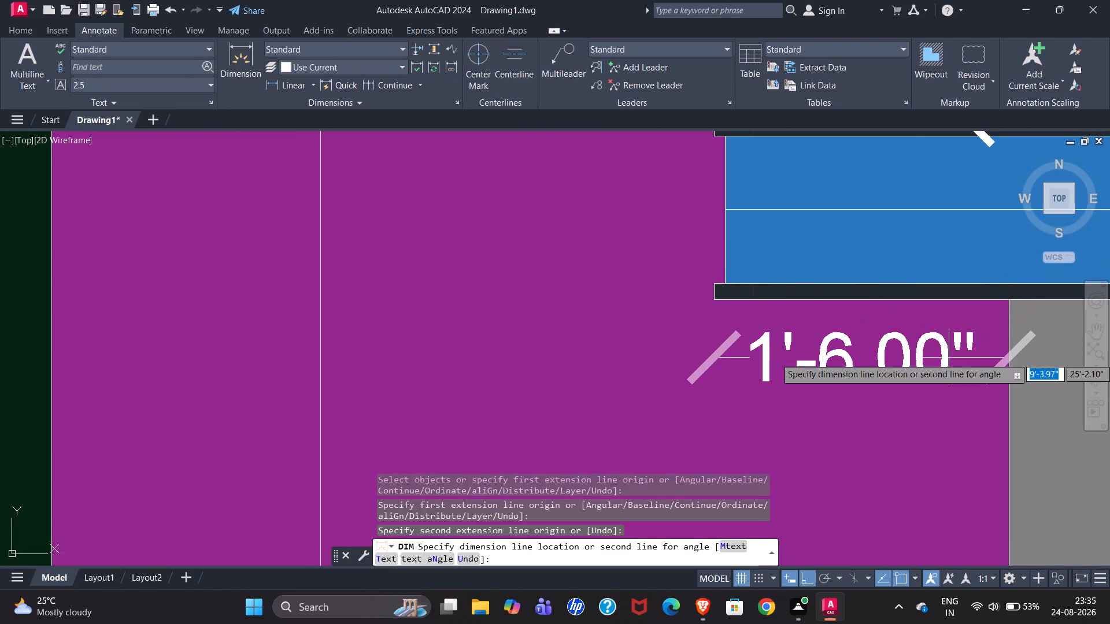
pyautogui.click(948, 358)
# Following the reference elevation, dimension the green first-floor band's height, aligned directly below the existing vertical dimensions of the railing and pink wall strip.
pyautogui.scroll(-3, 597, 274)
pyautogui.scroll(-1, 731, 321)
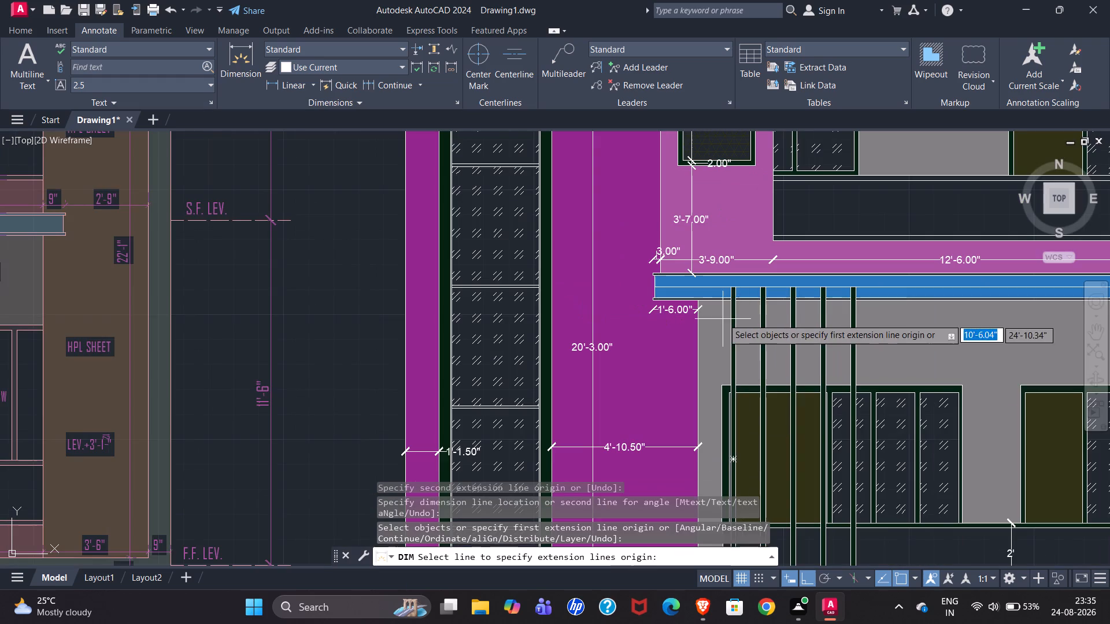
pyautogui.scroll(-1, 694, 302)
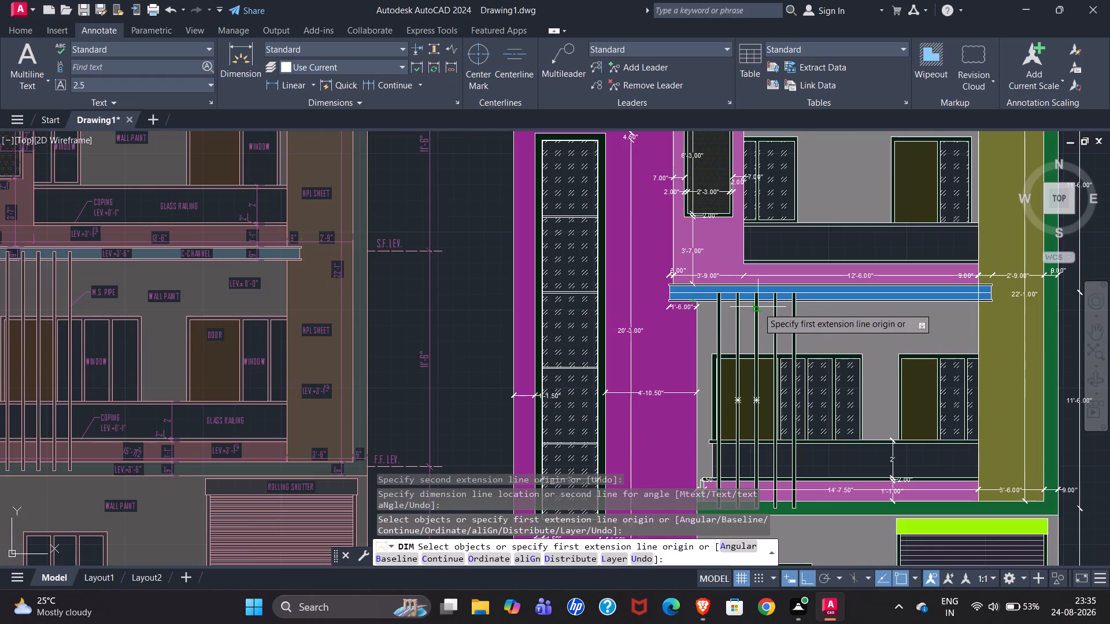
pyautogui.scroll(-1, 703, 314)
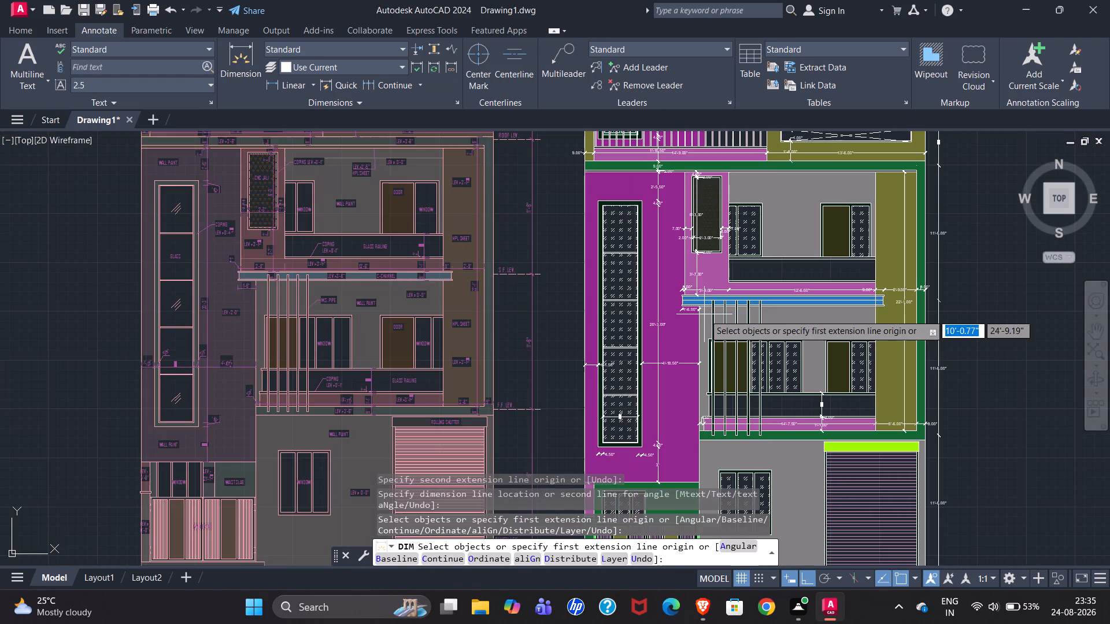
pyautogui.scroll(2, 247, 347)
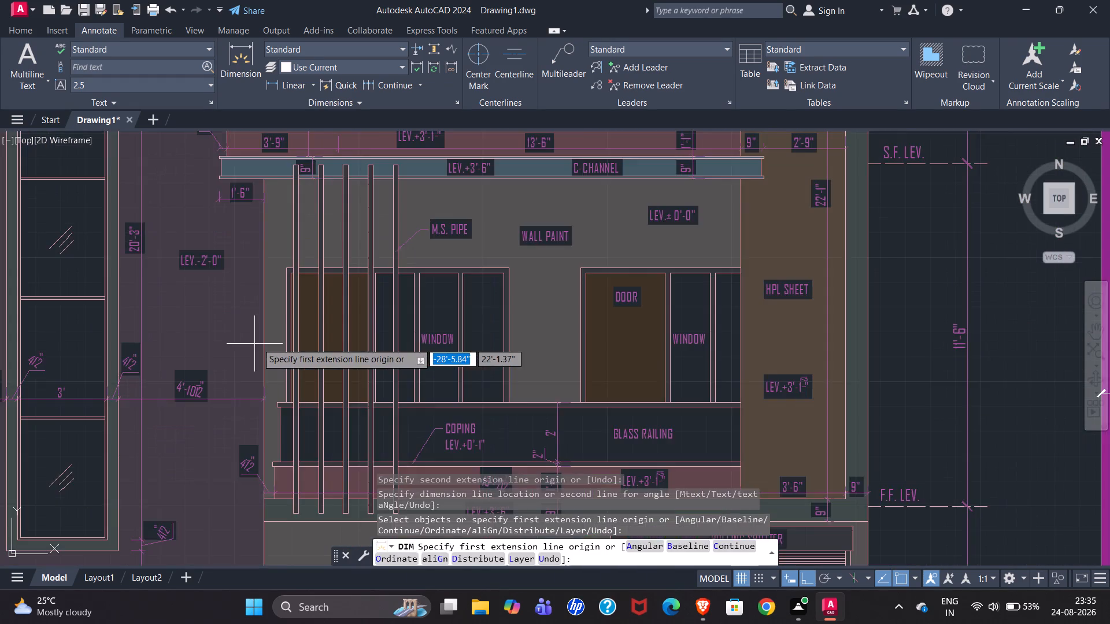
pyautogui.scroll(2, 260, 341)
pyautogui.scroll(-3, 485, 283)
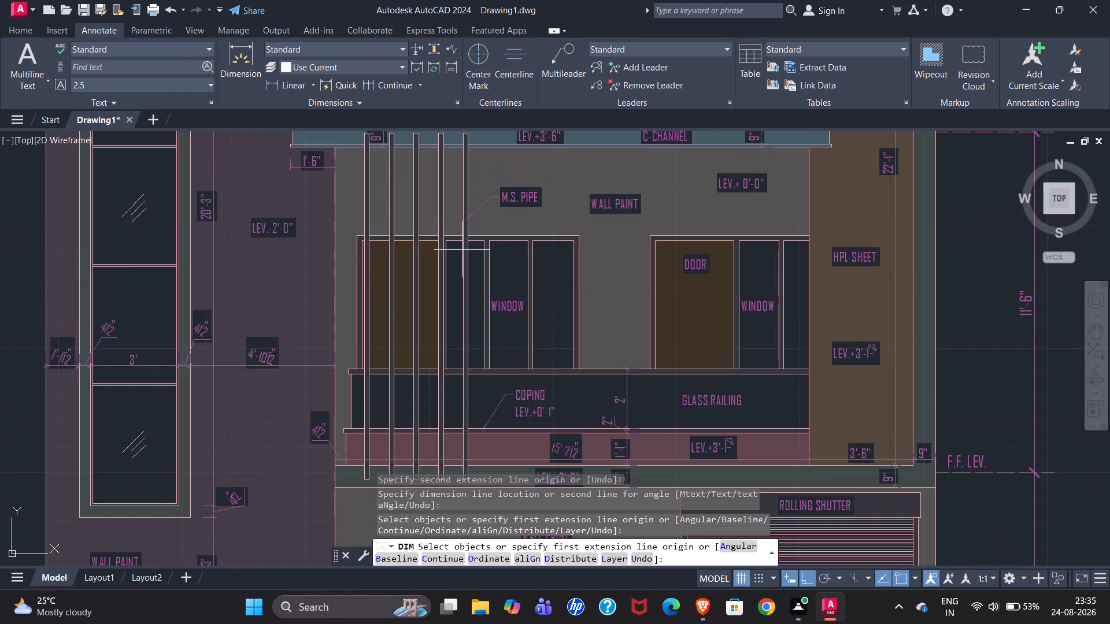
pyautogui.scroll(-1, 314, 262)
pyautogui.scroll(3, 484, 402)
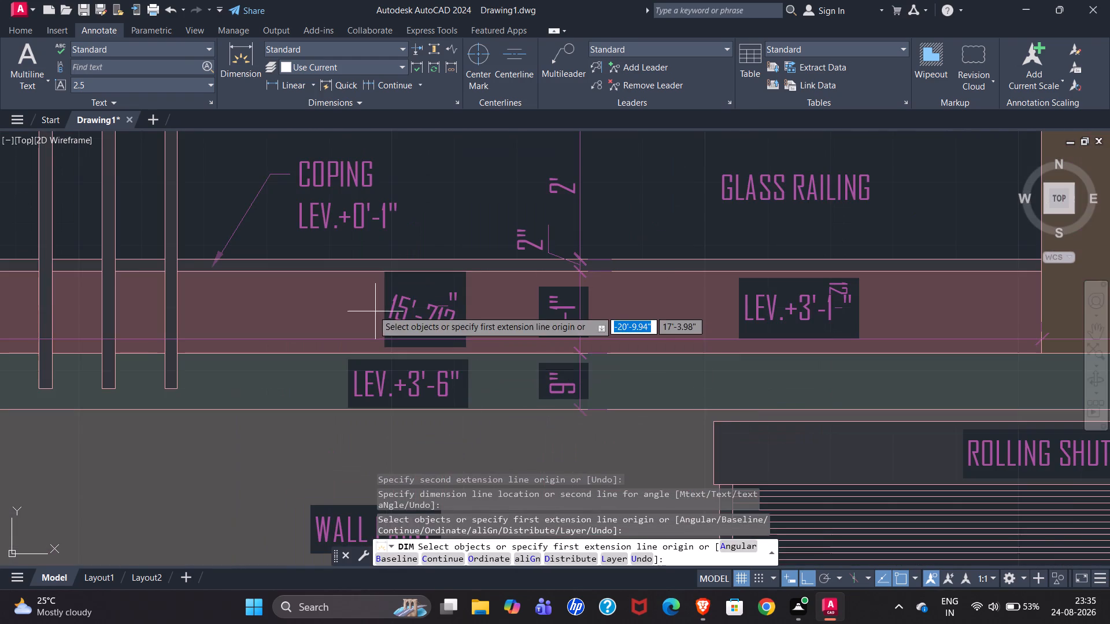
pyautogui.scroll(-3, 327, 300)
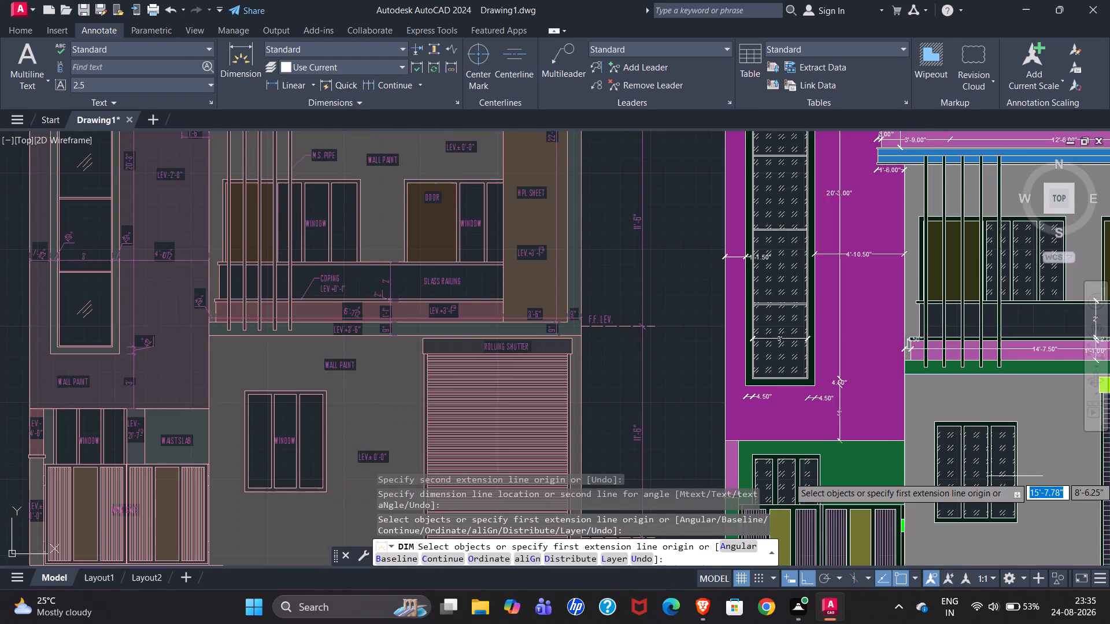
pyautogui.scroll(-1, 654, 392)
pyautogui.scroll(3, 933, 384)
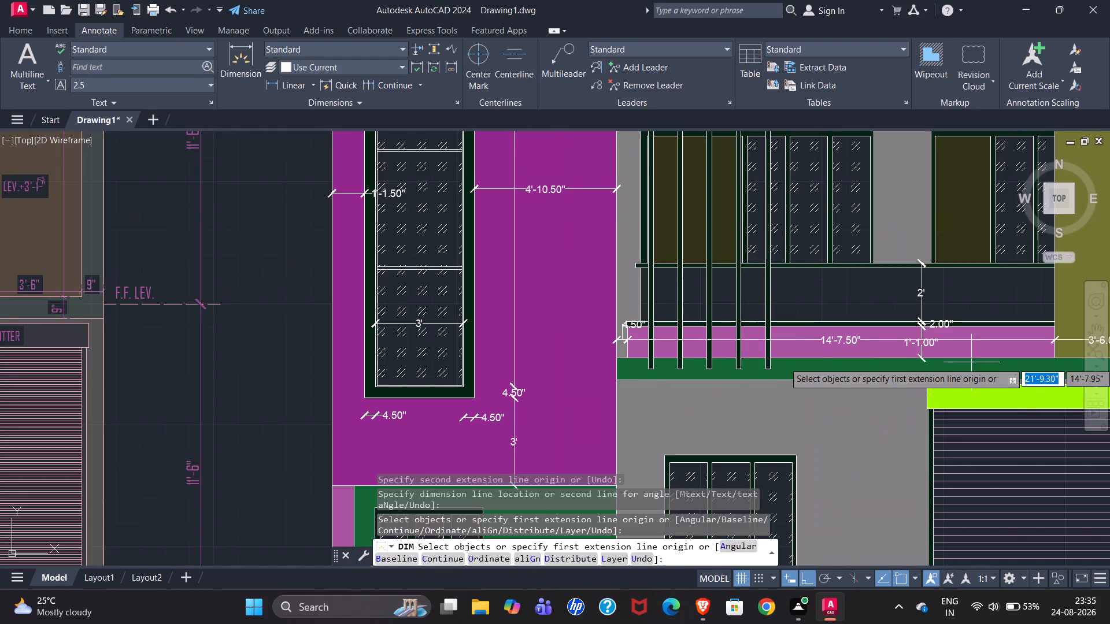
pyautogui.scroll(3, 955, 361)
pyautogui.scroll(-2, 844, 339)
pyautogui.scroll(-1, 725, 334)
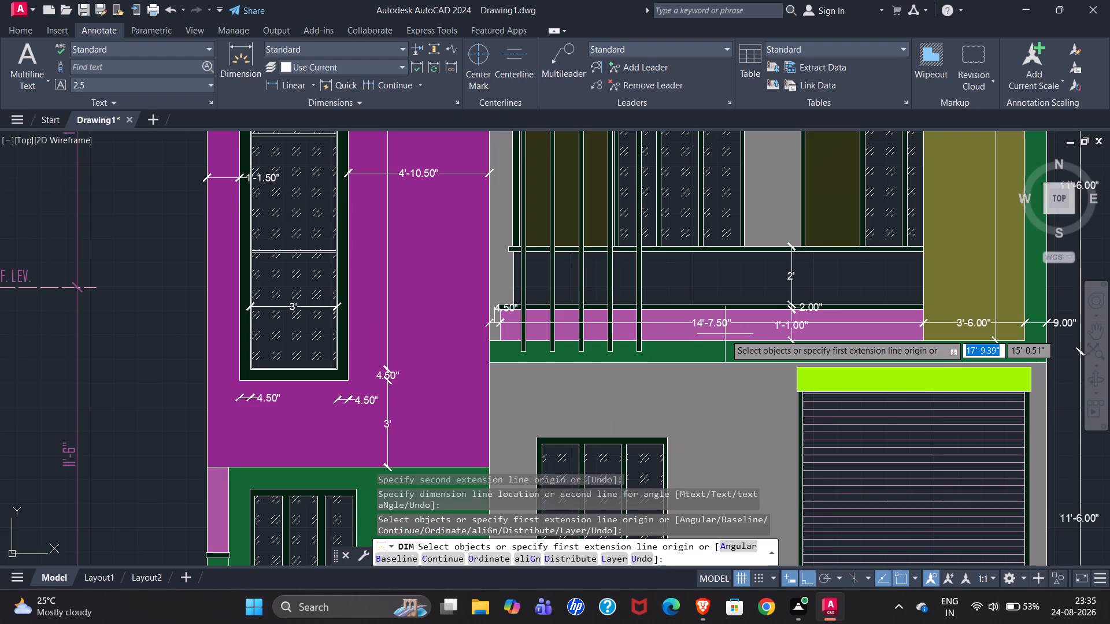
pyautogui.scroll(3, 850, 356)
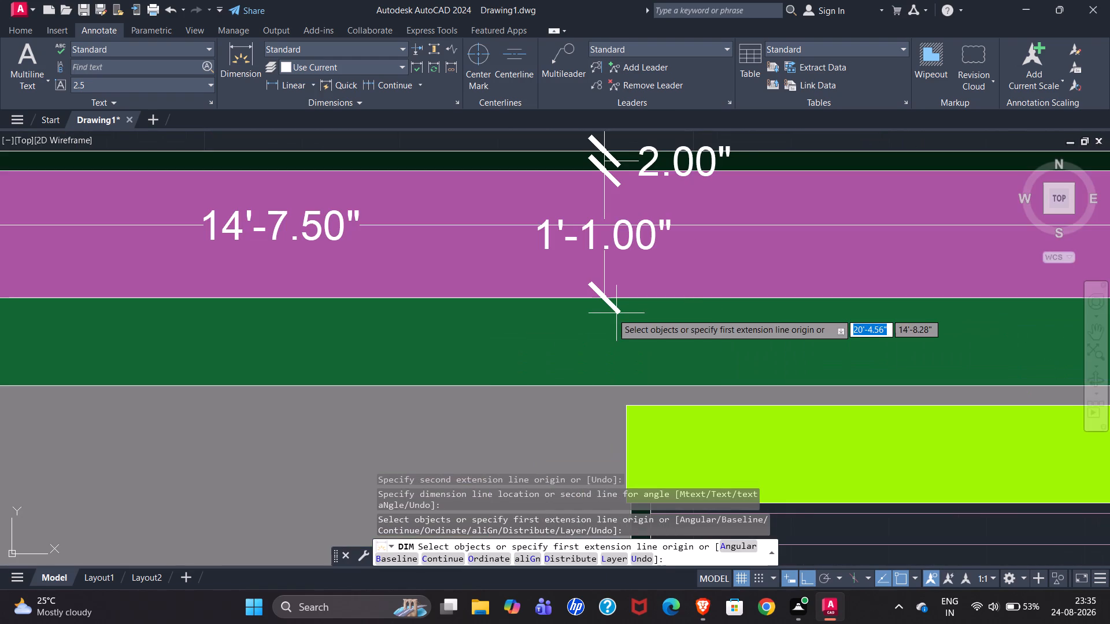
pyautogui.click(605, 296)
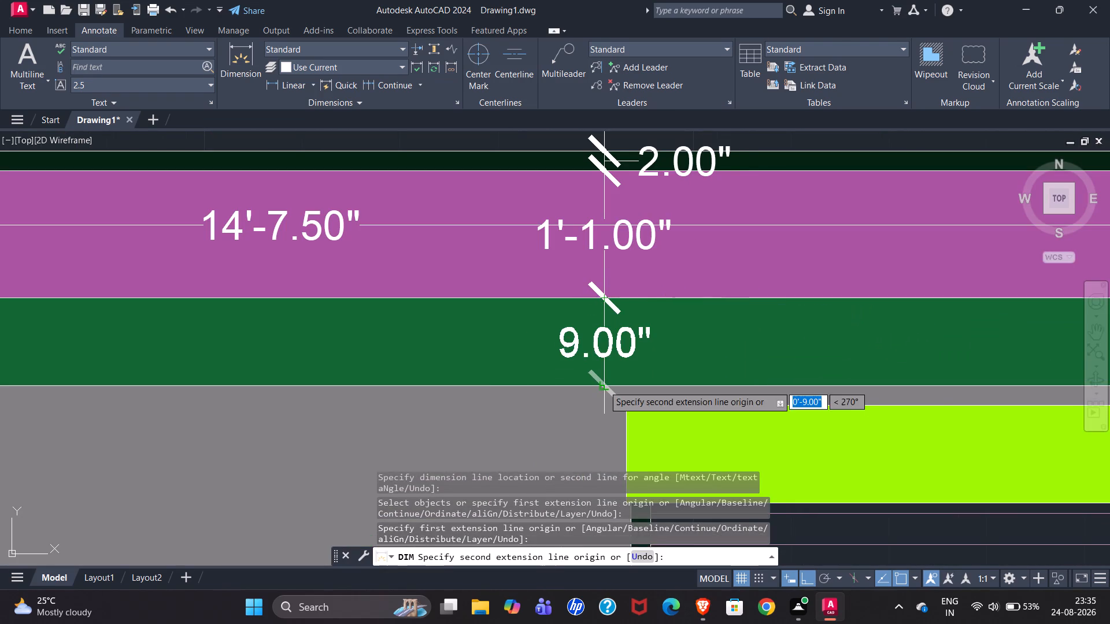
pyautogui.click(604, 389)
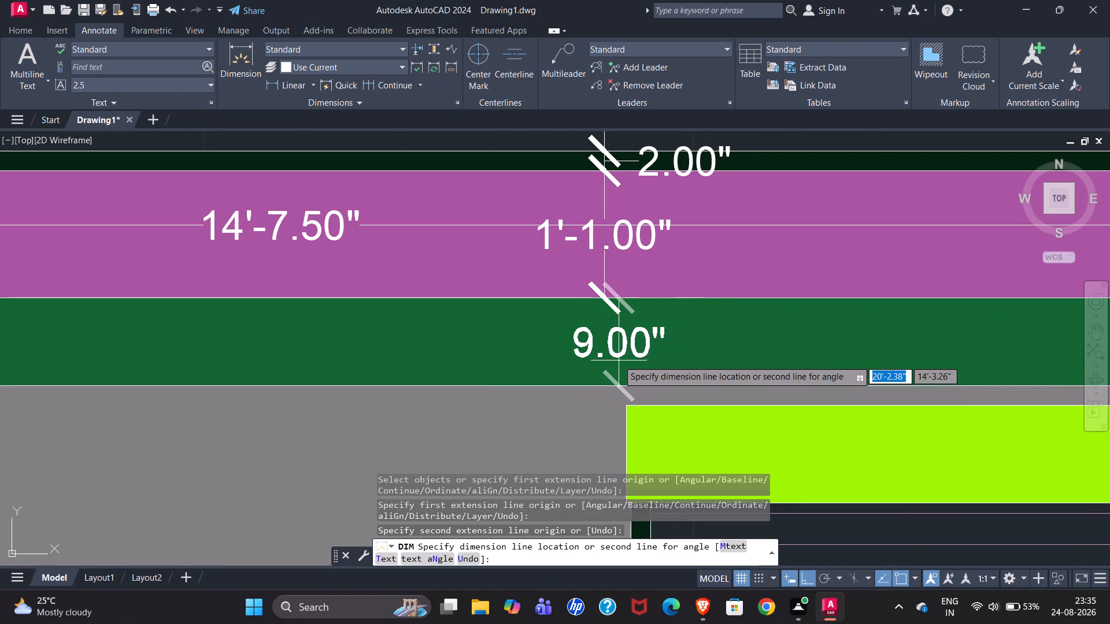
pyautogui.click(605, 296)
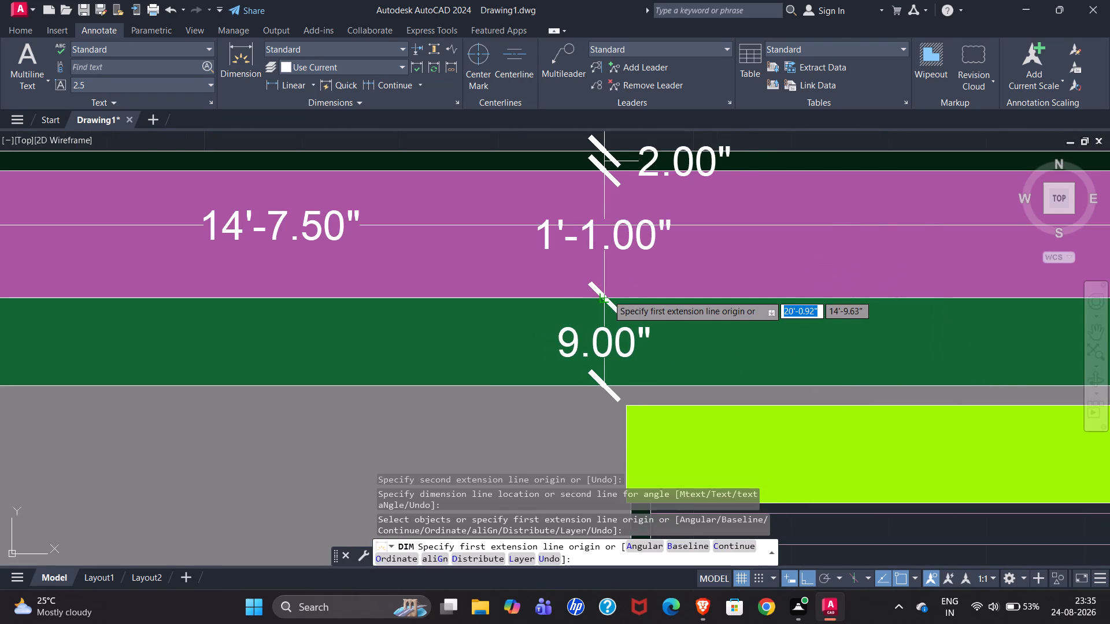
# Place a multiline text box for a title centrally below the redrawn coloured front elevation.
pyautogui.scroll(-5, 730, 324)
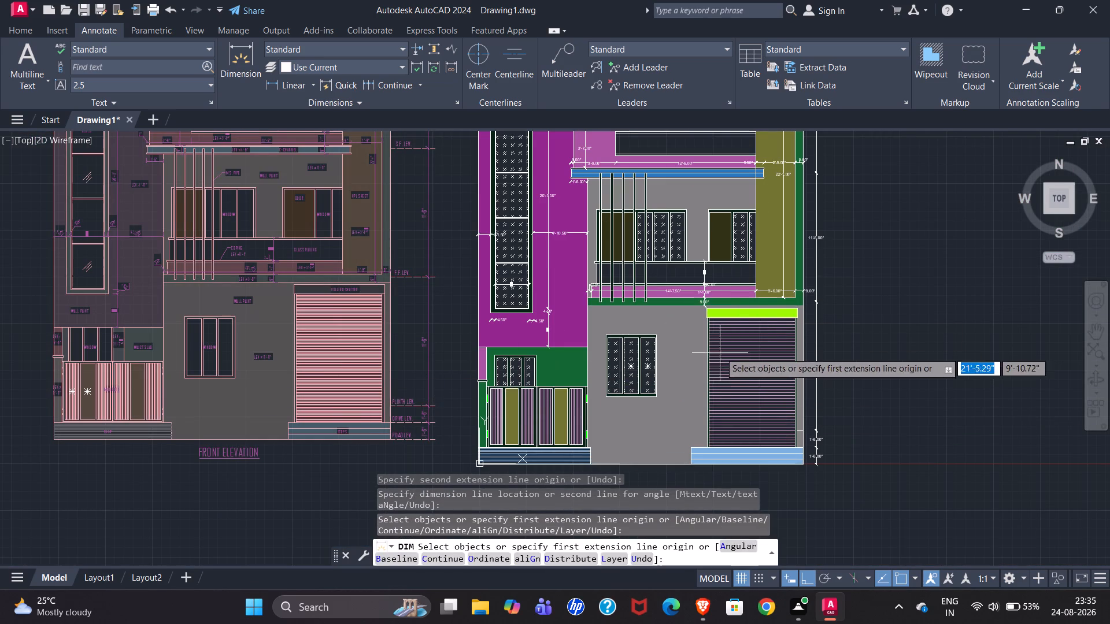
pyautogui.scroll(2, 757, 333)
pyautogui.scroll(-2, 775, 280)
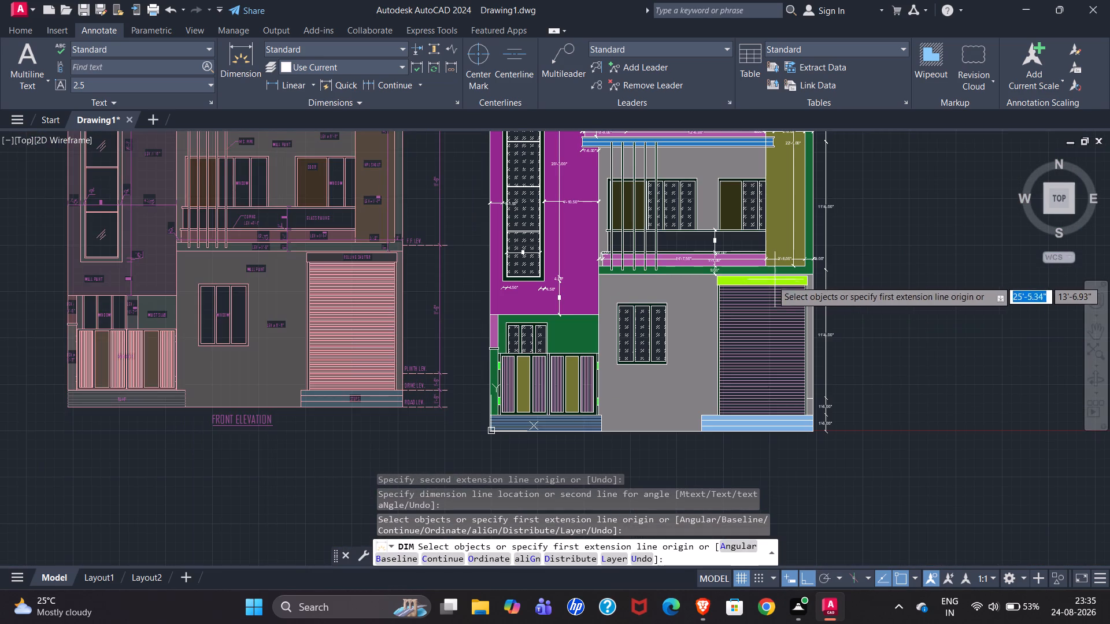
pyautogui.scroll(-1, 628, 297)
pyautogui.scroll(2, 635, 409)
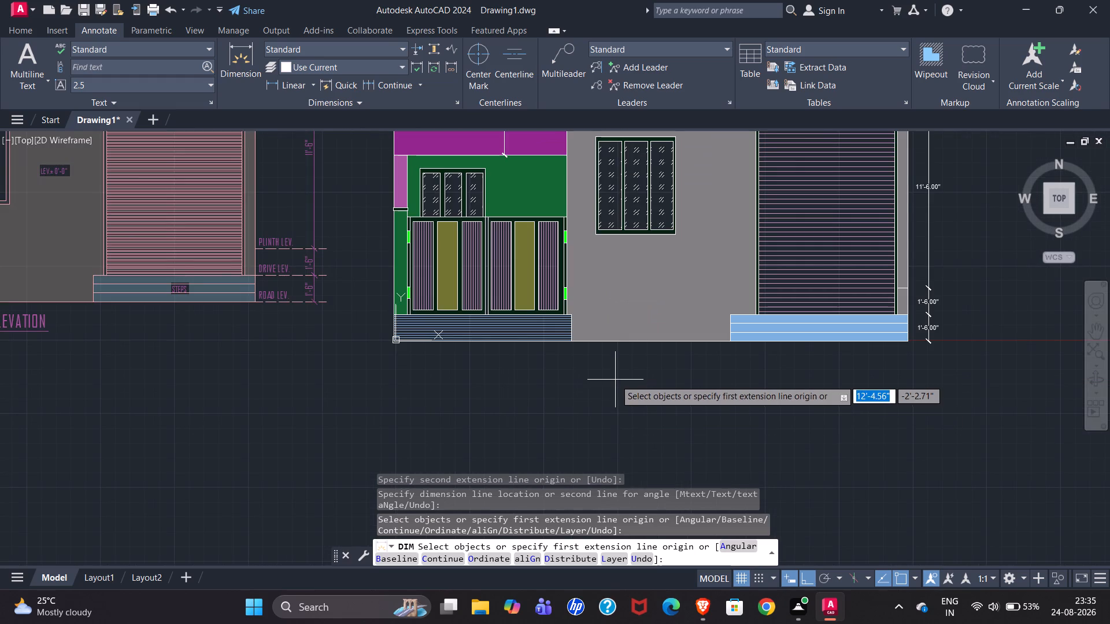
pyautogui.click(25, 55)
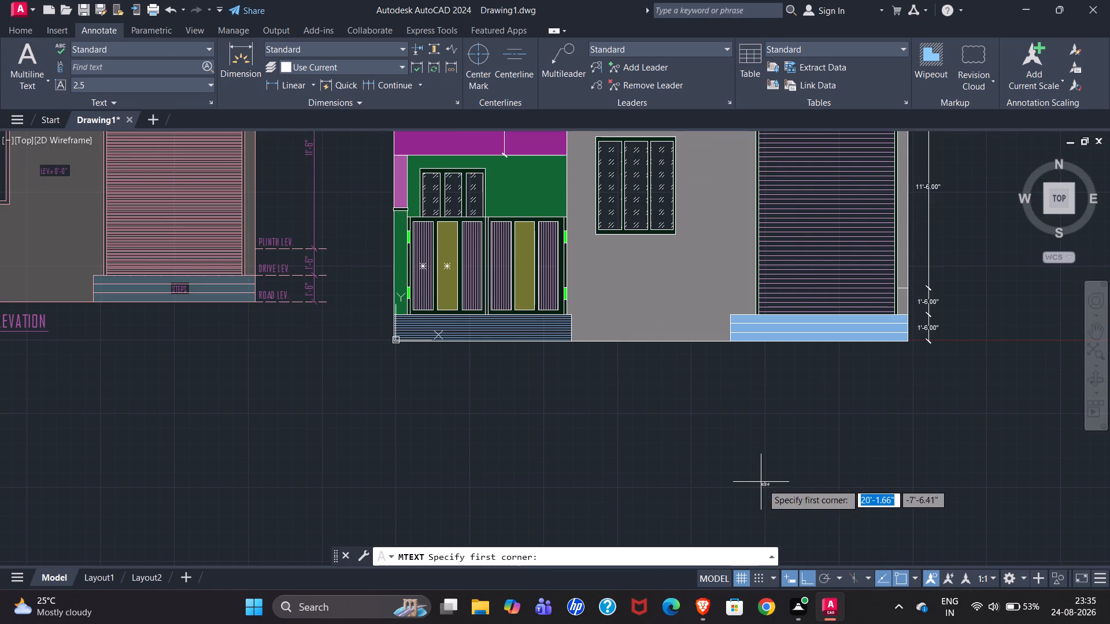
pyautogui.click(539, 352)
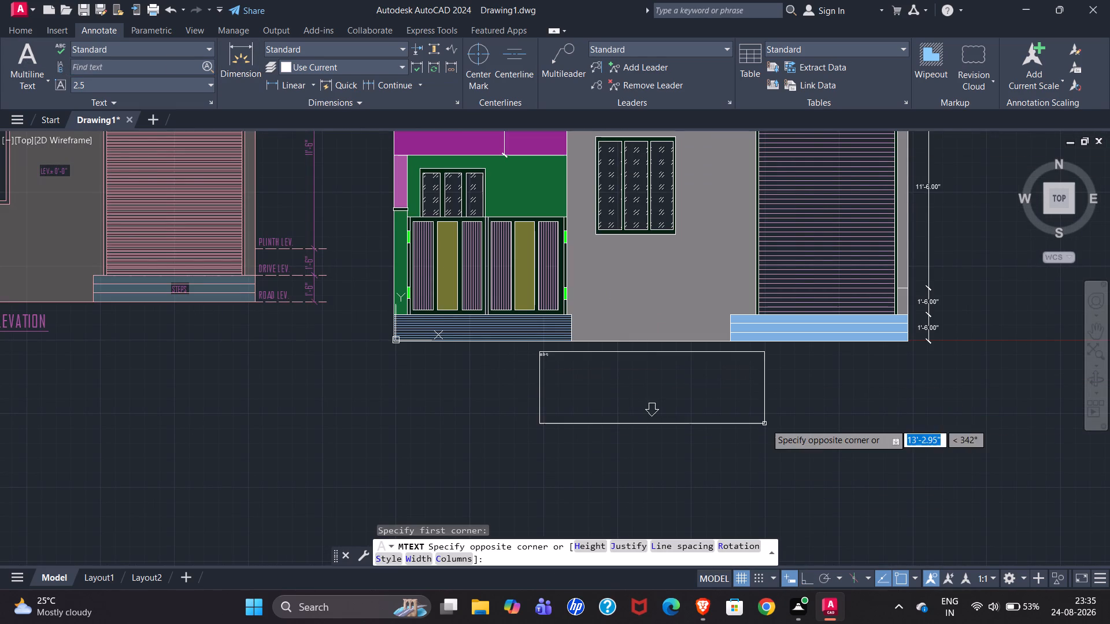
pyautogui.click(816, 400)
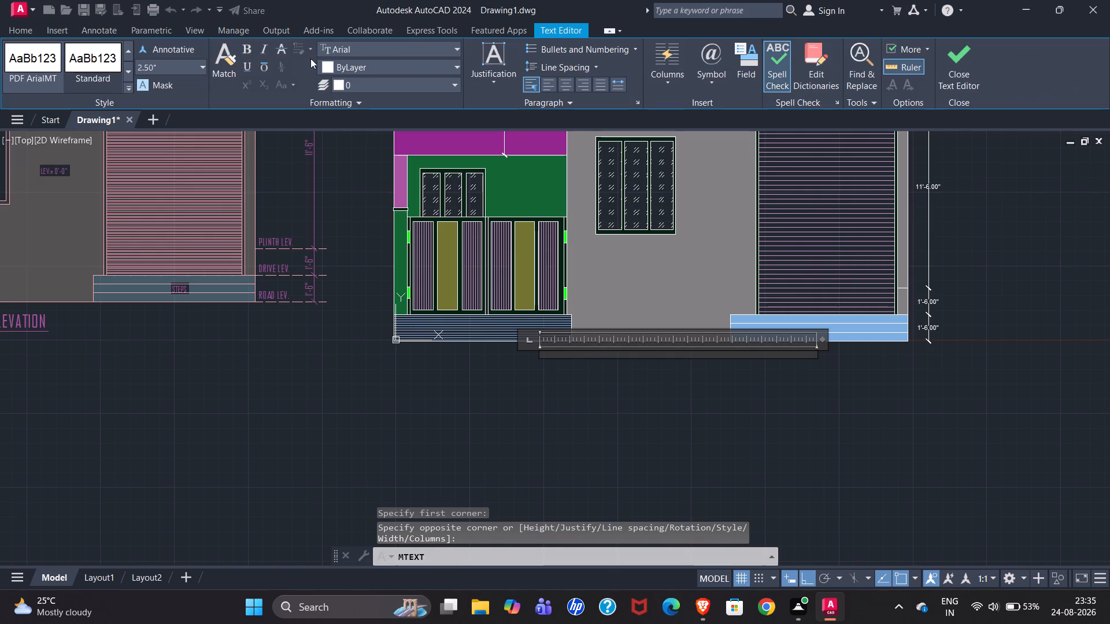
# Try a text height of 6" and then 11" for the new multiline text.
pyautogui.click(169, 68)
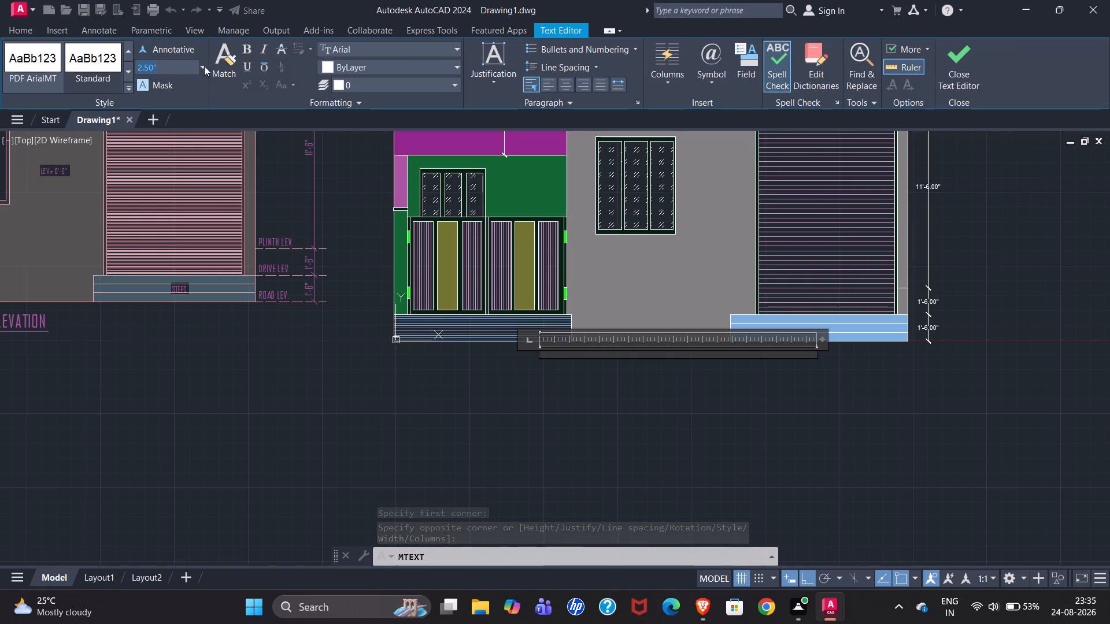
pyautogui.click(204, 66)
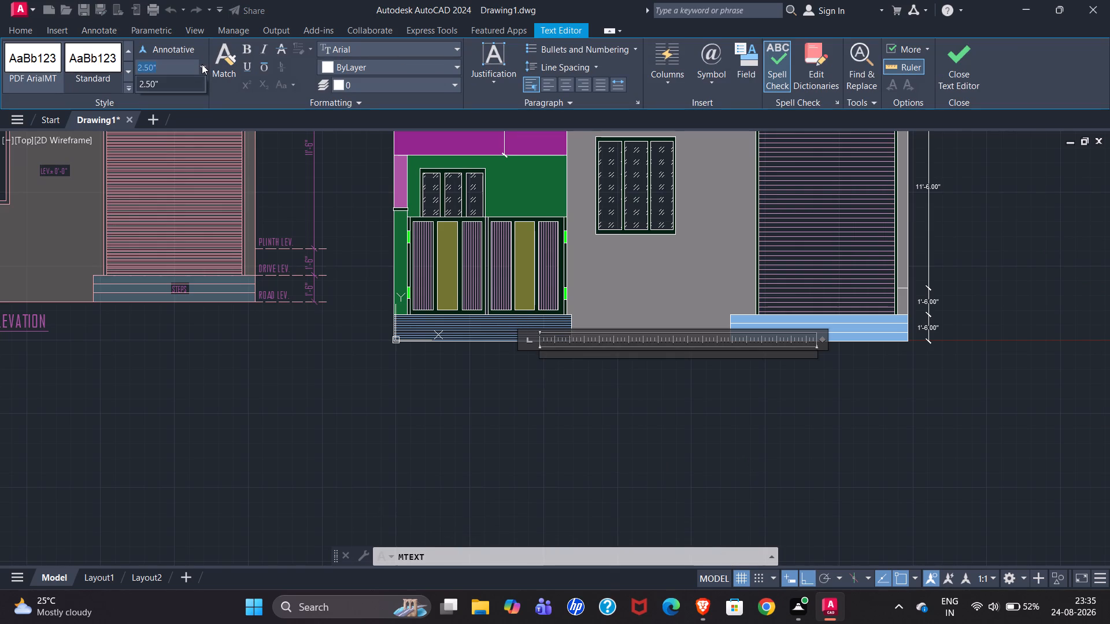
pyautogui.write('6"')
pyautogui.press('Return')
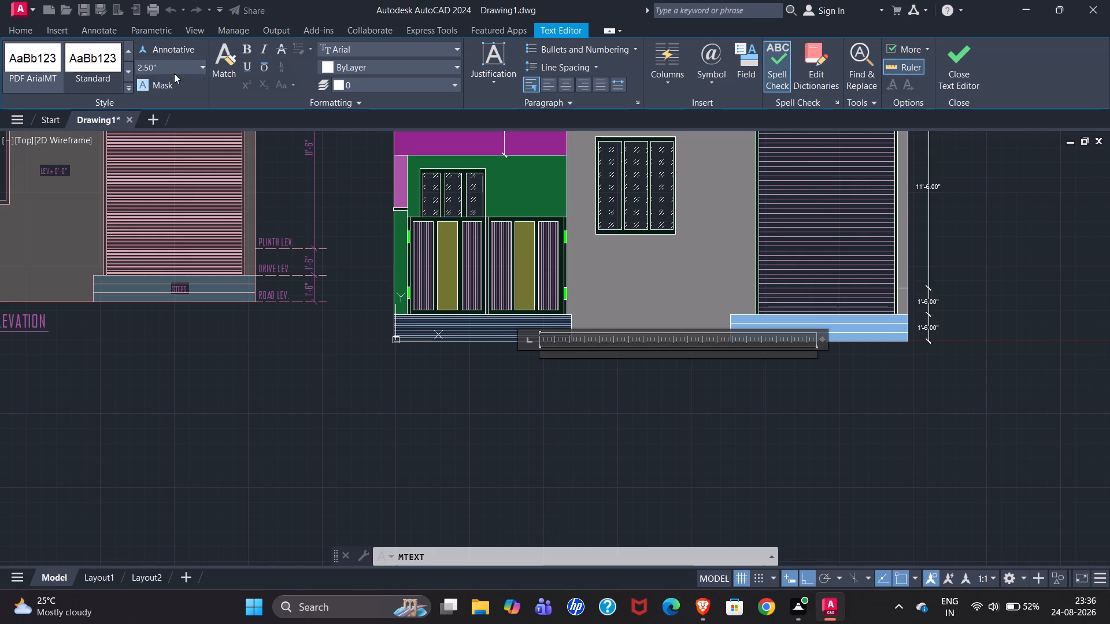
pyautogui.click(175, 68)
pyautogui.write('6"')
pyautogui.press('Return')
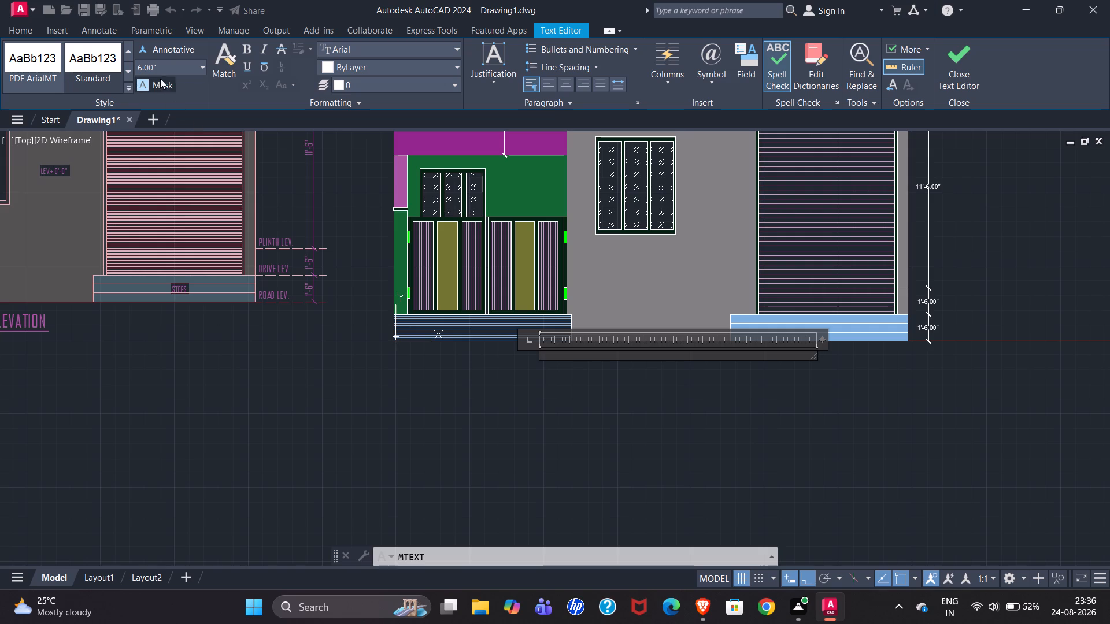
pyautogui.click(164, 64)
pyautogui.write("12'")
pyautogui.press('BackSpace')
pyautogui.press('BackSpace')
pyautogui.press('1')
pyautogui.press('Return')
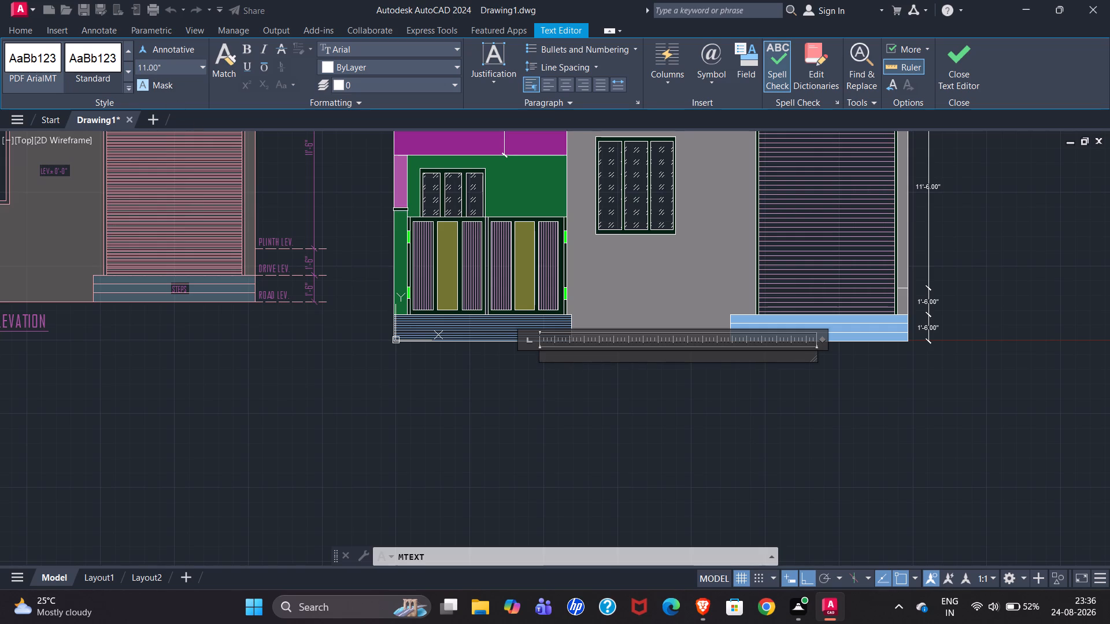
# Set the new multiline text's height to 1'.
pyautogui.click(167, 66)
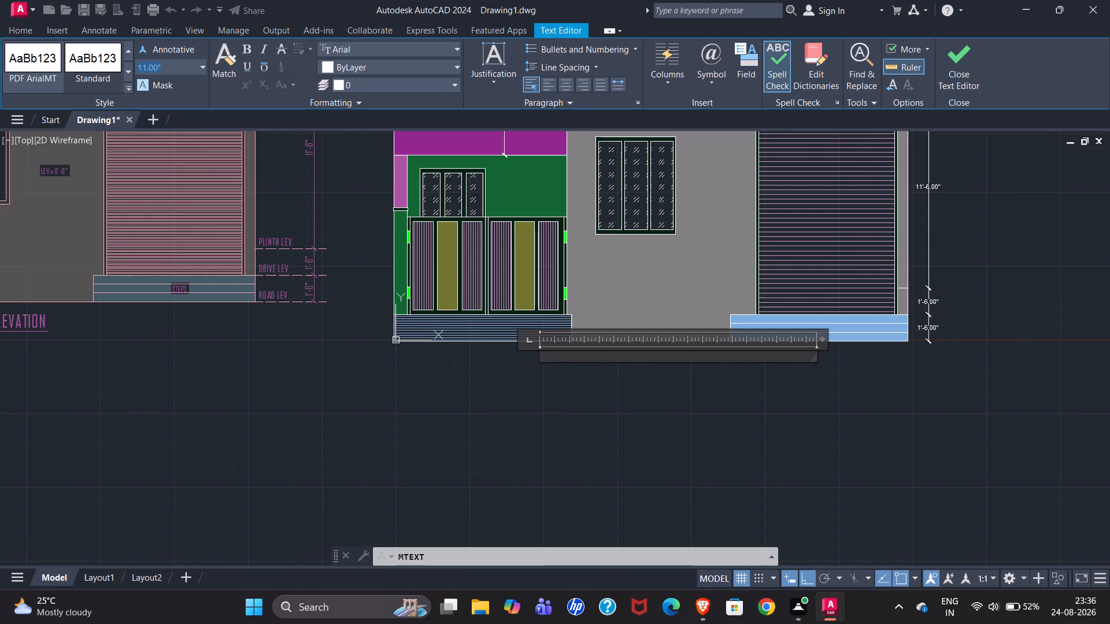
pyautogui.press('1')
pyautogui.press("'")
pyautogui.press('Return')
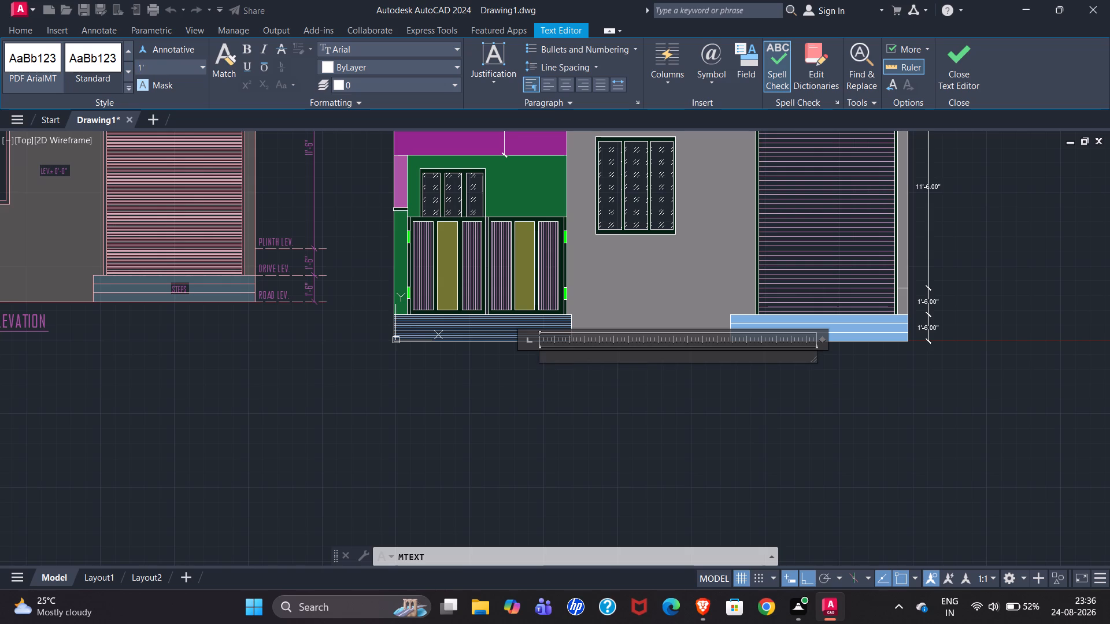
# Write the title FROUNT ELEVATION in capitals on the second line of the multiline text below the coloured elevation.
pyautogui.press('Return')
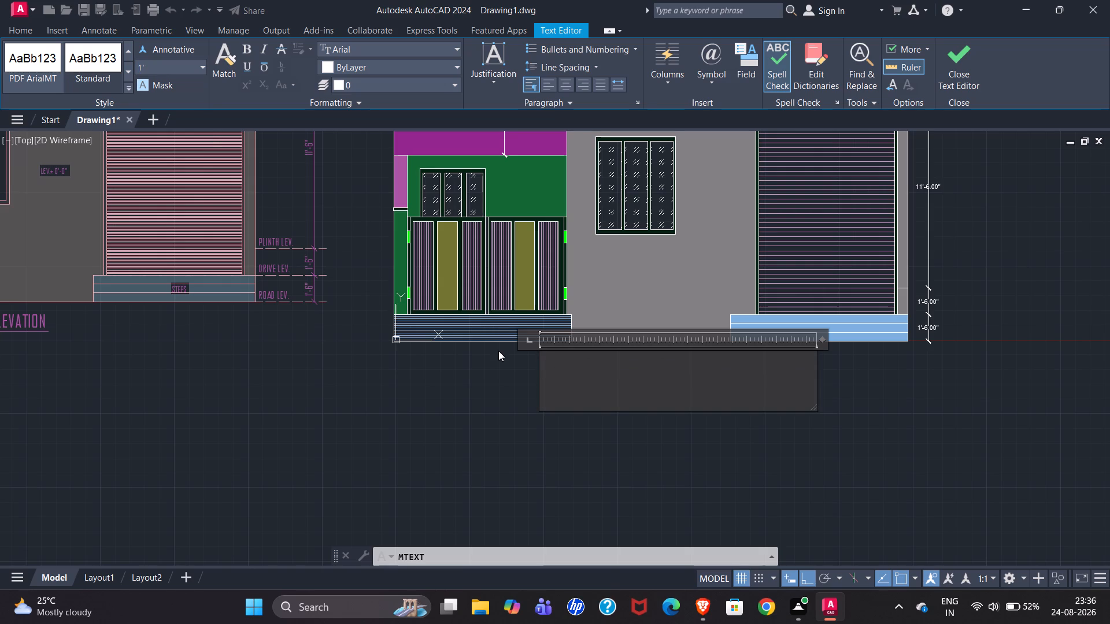
pyautogui.press('f')
pyautogui.write('ro')
pyautogui.press('BackSpace')
pyautogui.press('BackSpace')
pyautogui.press('BackSpace')
pyautogui.write('FROUNT ELEVATION')
pyautogui.click(965, 76)
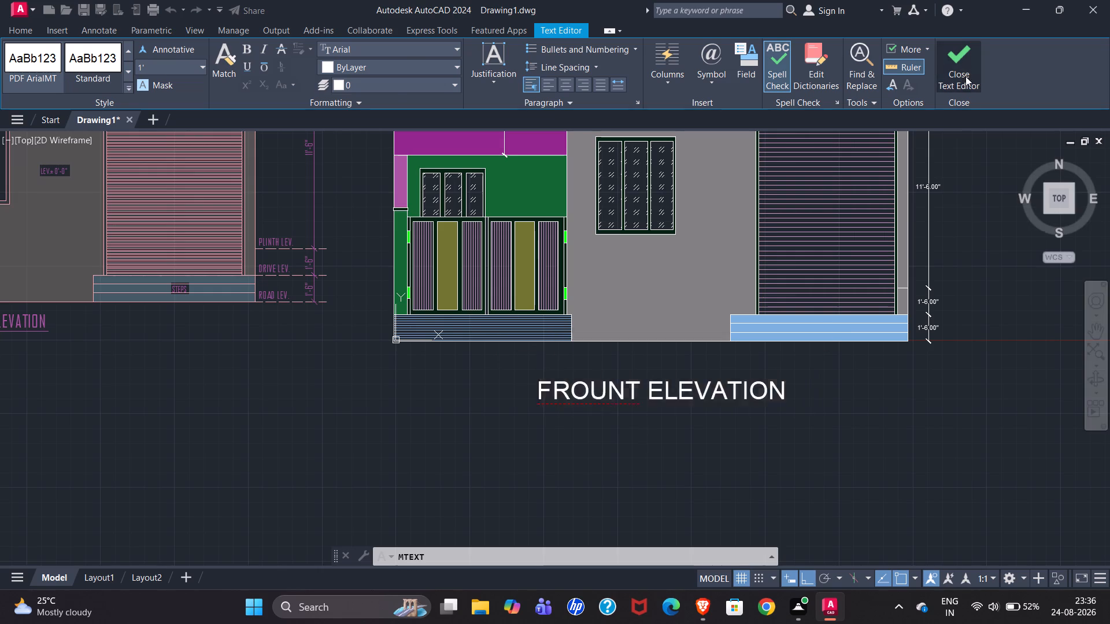
# Correct the spelling of the title below the coloured elevation to read FRONT ELEVATION.
pyautogui.scroll(-1, 627, 389)
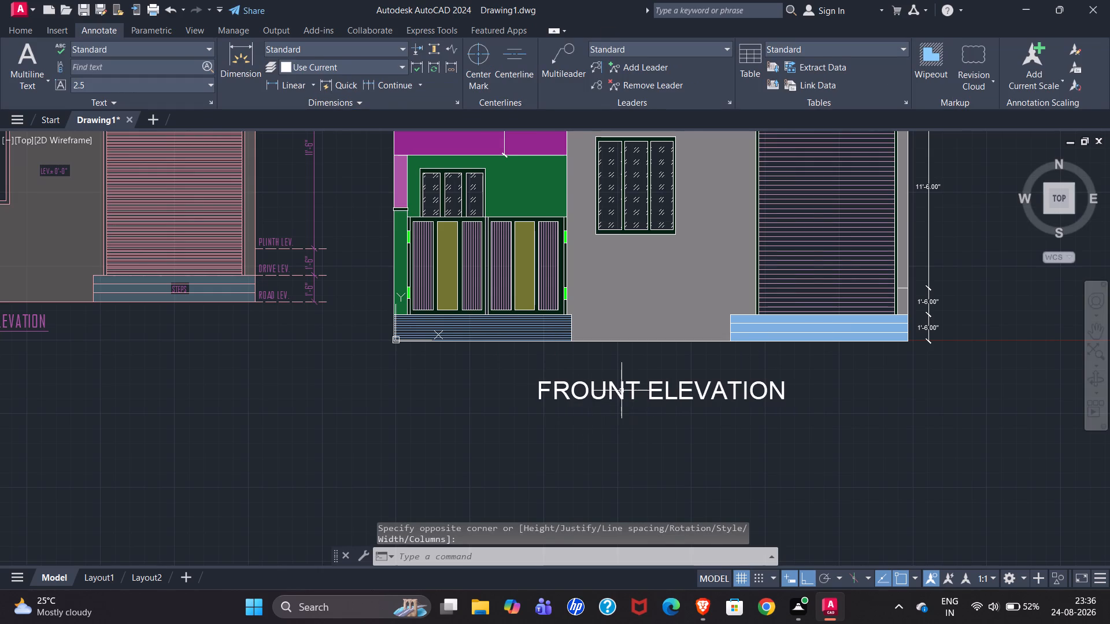
pyautogui.scroll(3, 136, 330)
pyautogui.scroll(-3, 91, 311)
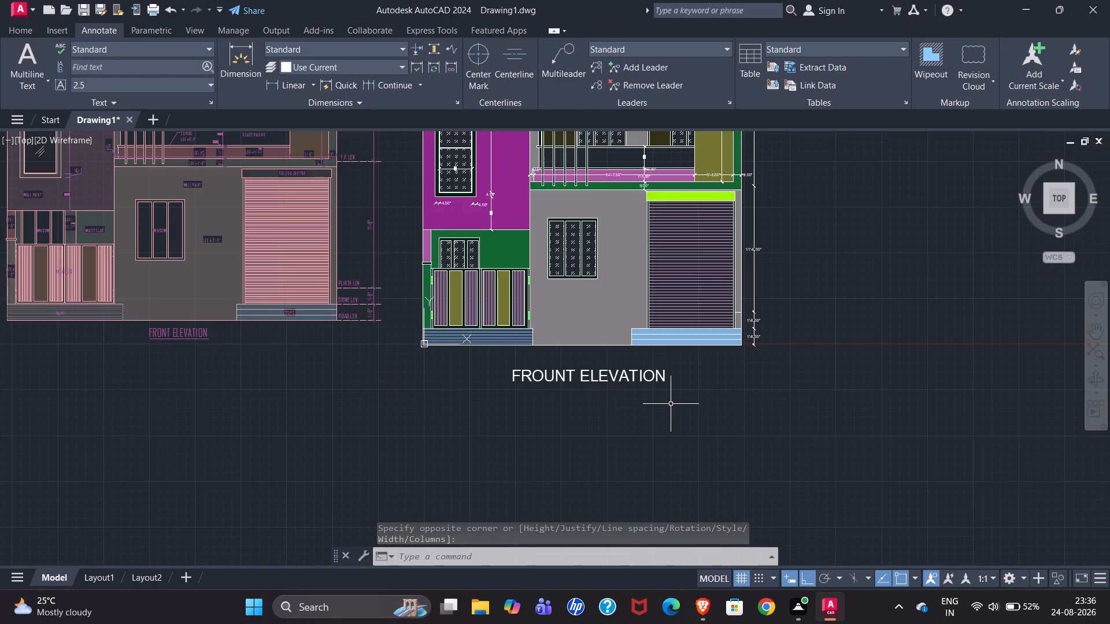
pyautogui.scroll(2, 552, 377)
pyautogui.doubleClick(551, 376)
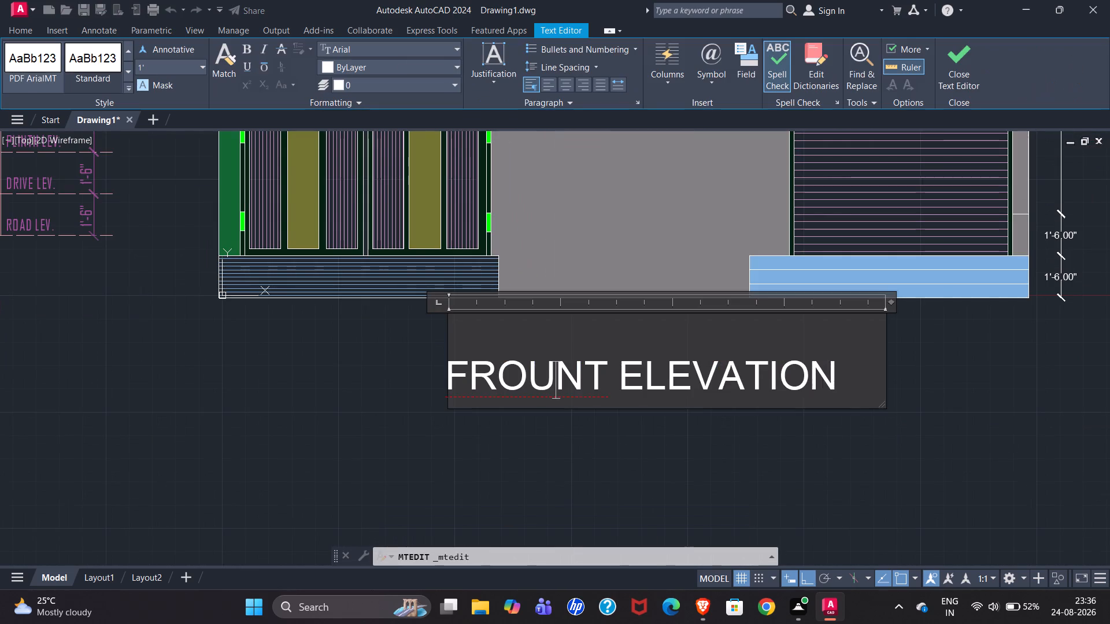
pyautogui.press('BackSpace')
pyautogui.click(954, 50)
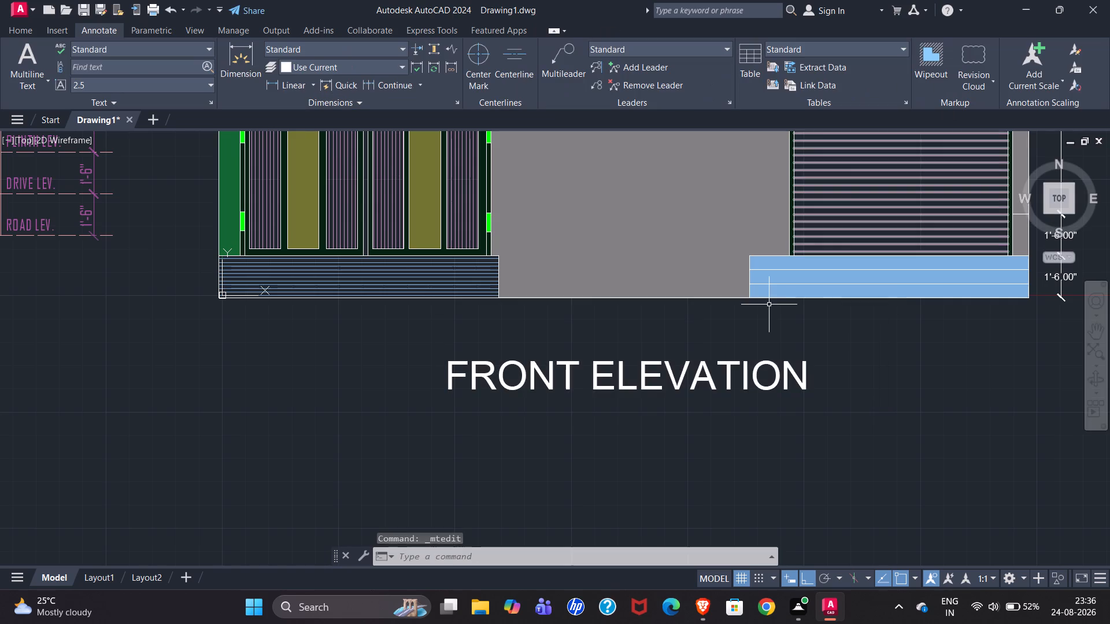
# Delete the entire annotated reference elevation, including its dimensions and title, keeping only the redrawn coloured front elevation.
pyautogui.scroll(-4, 590, 382)
pyautogui.click(340, 147)
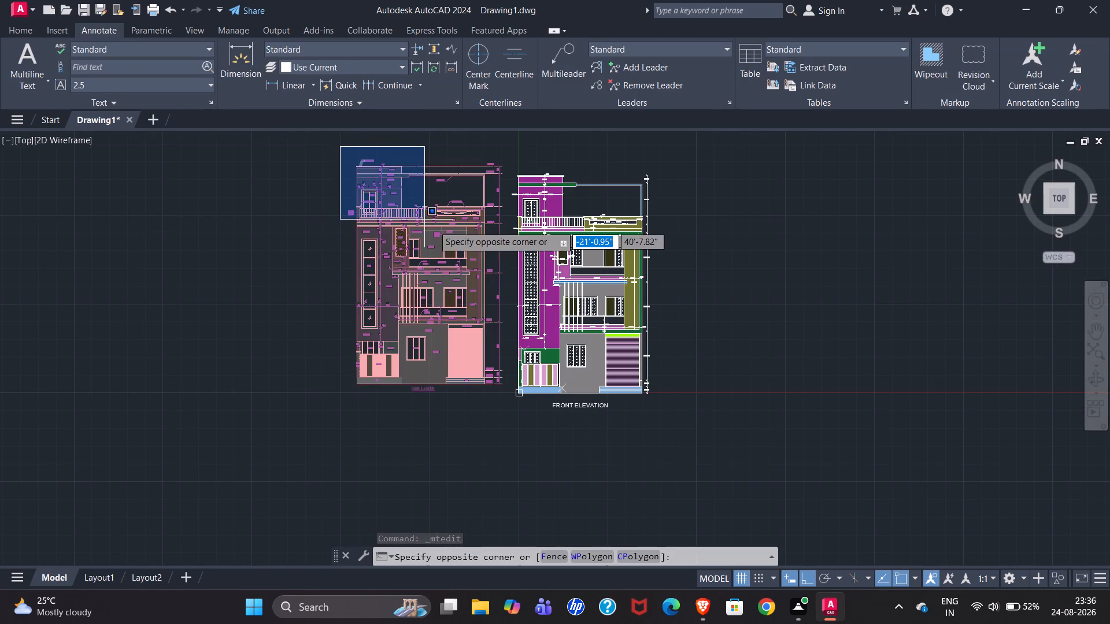
pyautogui.click(510, 415)
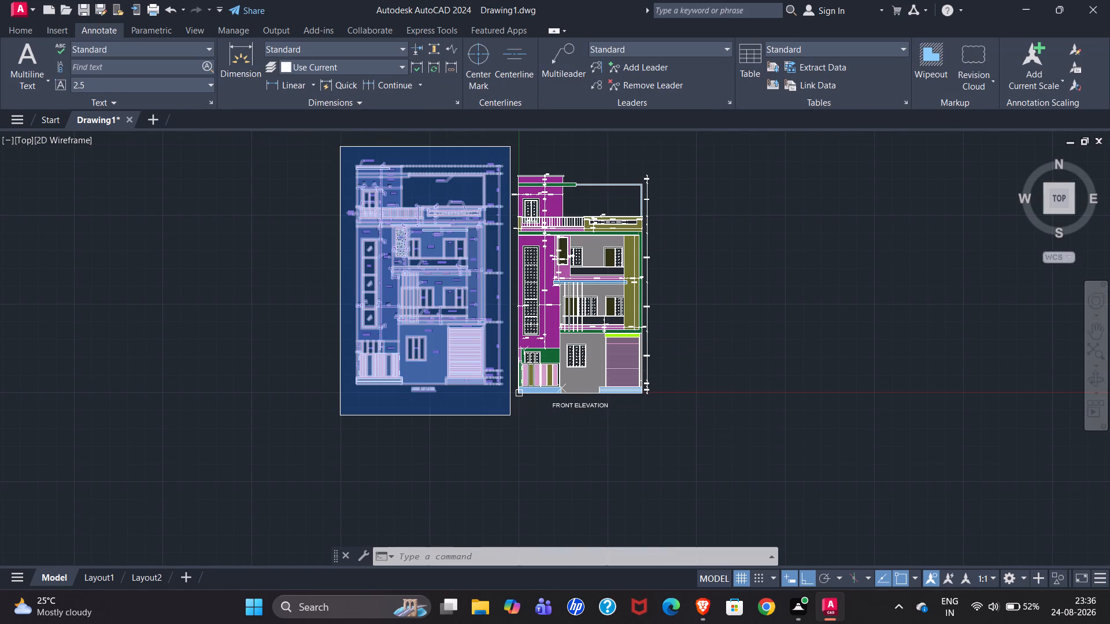
pyautogui.press('Delete')
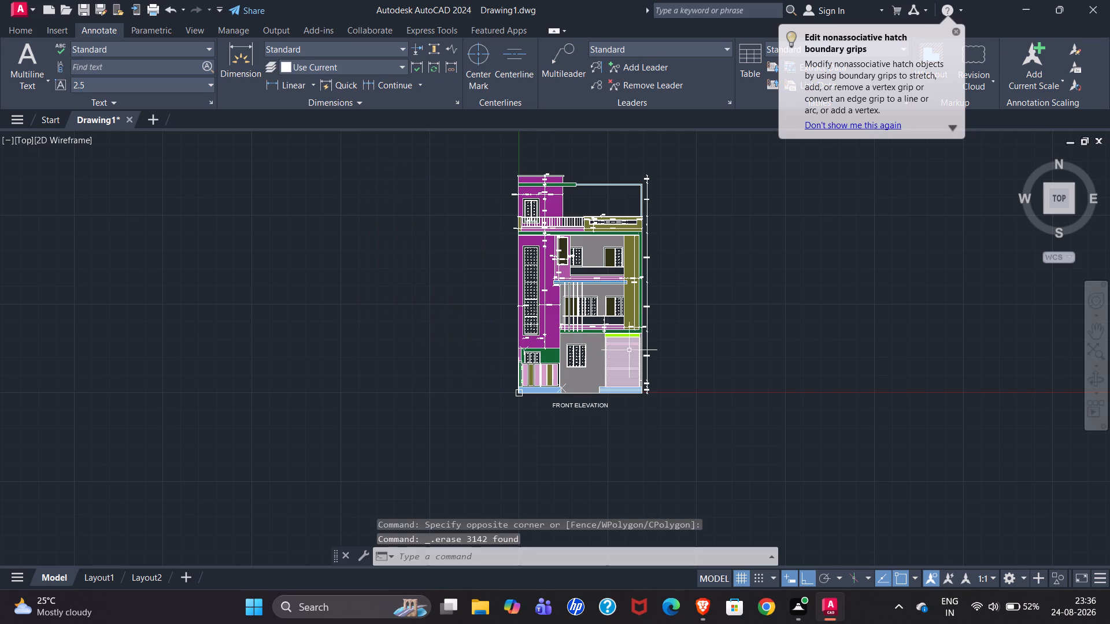